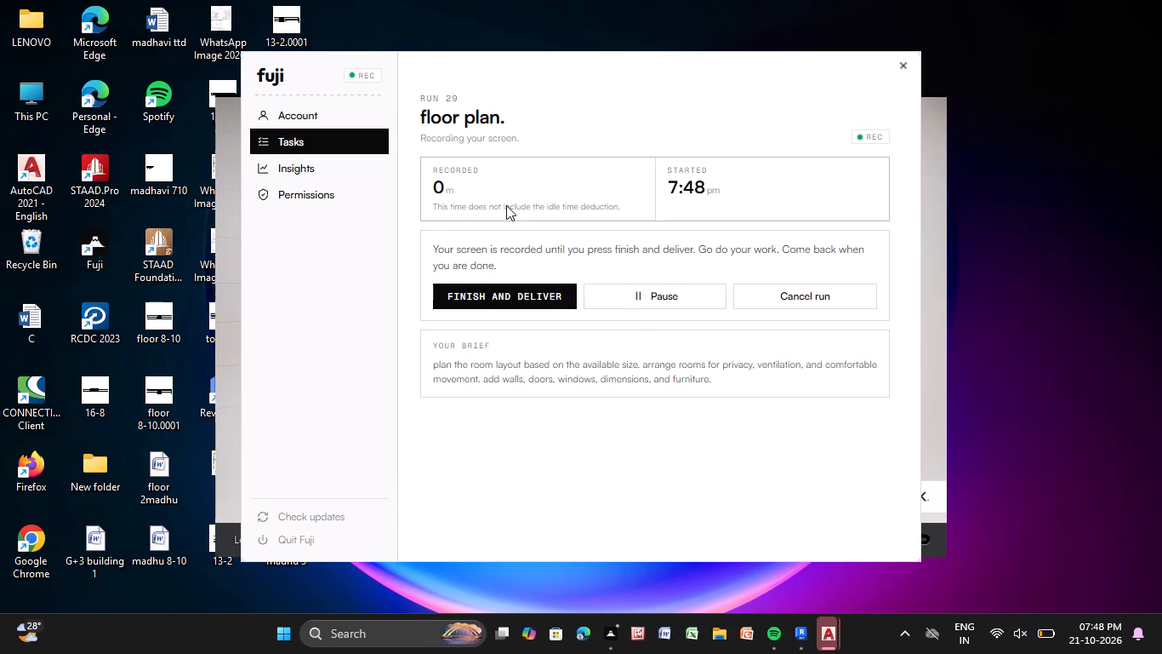
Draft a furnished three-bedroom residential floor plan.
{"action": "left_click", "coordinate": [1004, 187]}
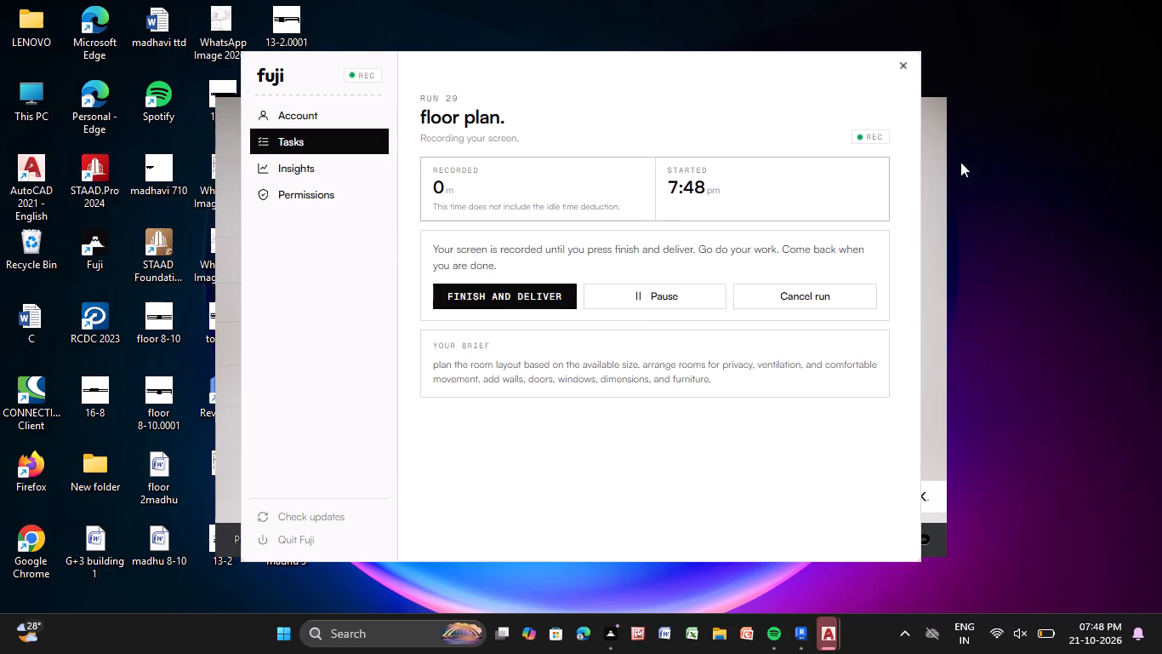
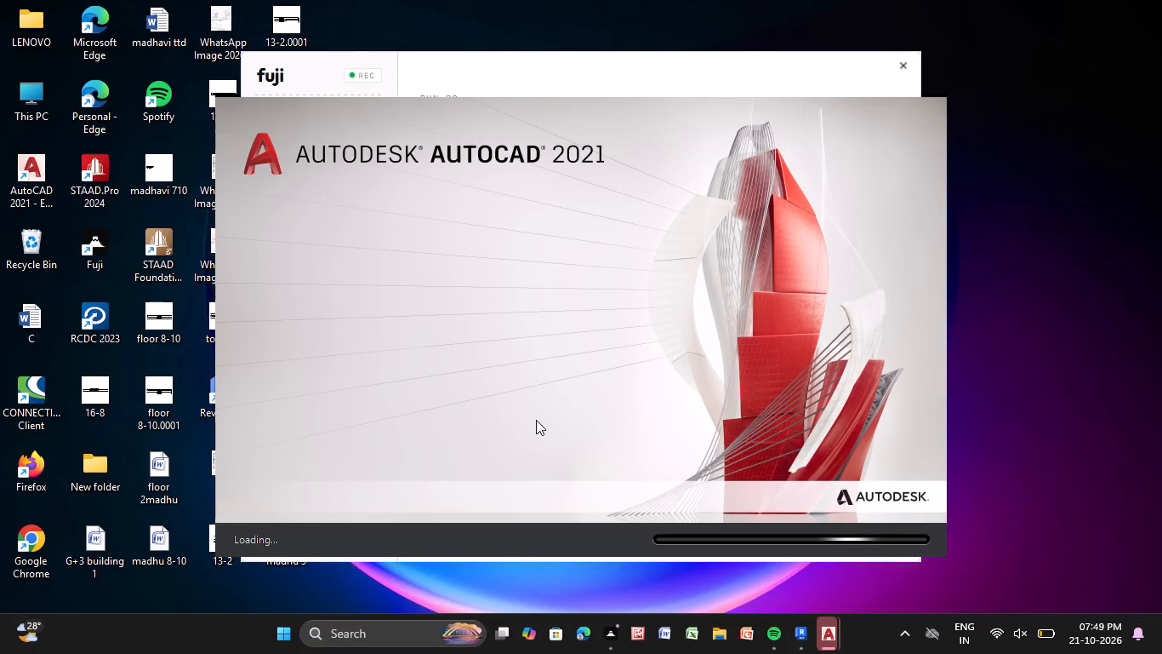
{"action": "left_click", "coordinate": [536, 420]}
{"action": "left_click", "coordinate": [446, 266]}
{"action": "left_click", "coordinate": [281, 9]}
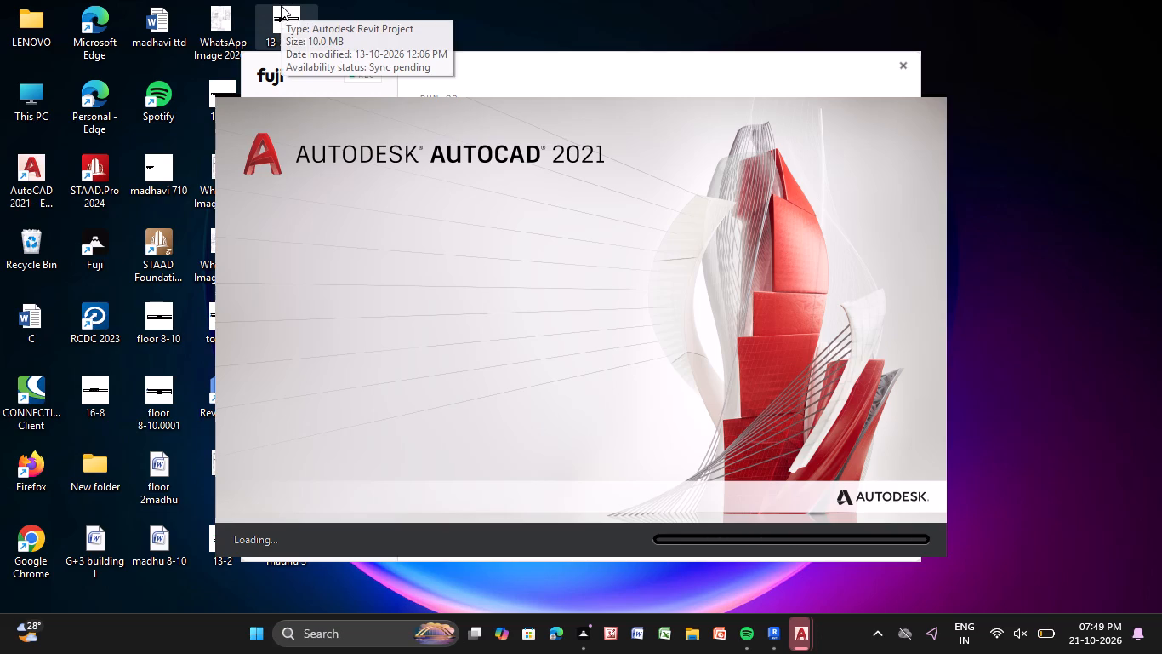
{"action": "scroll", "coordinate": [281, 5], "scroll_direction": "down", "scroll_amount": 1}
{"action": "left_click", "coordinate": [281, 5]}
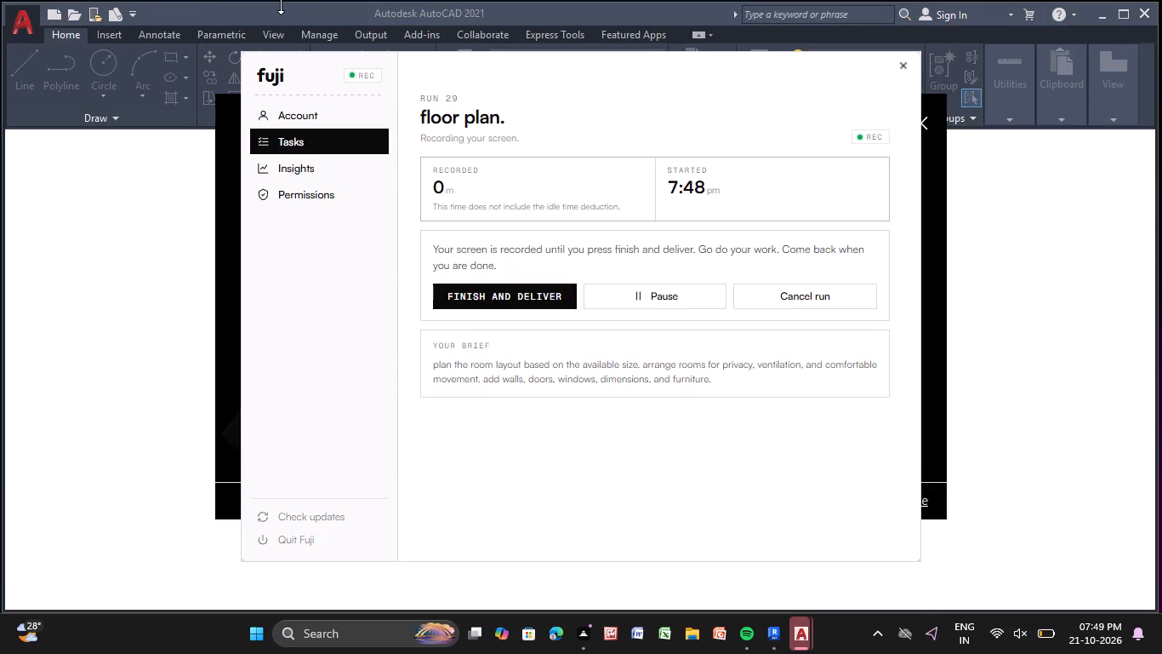
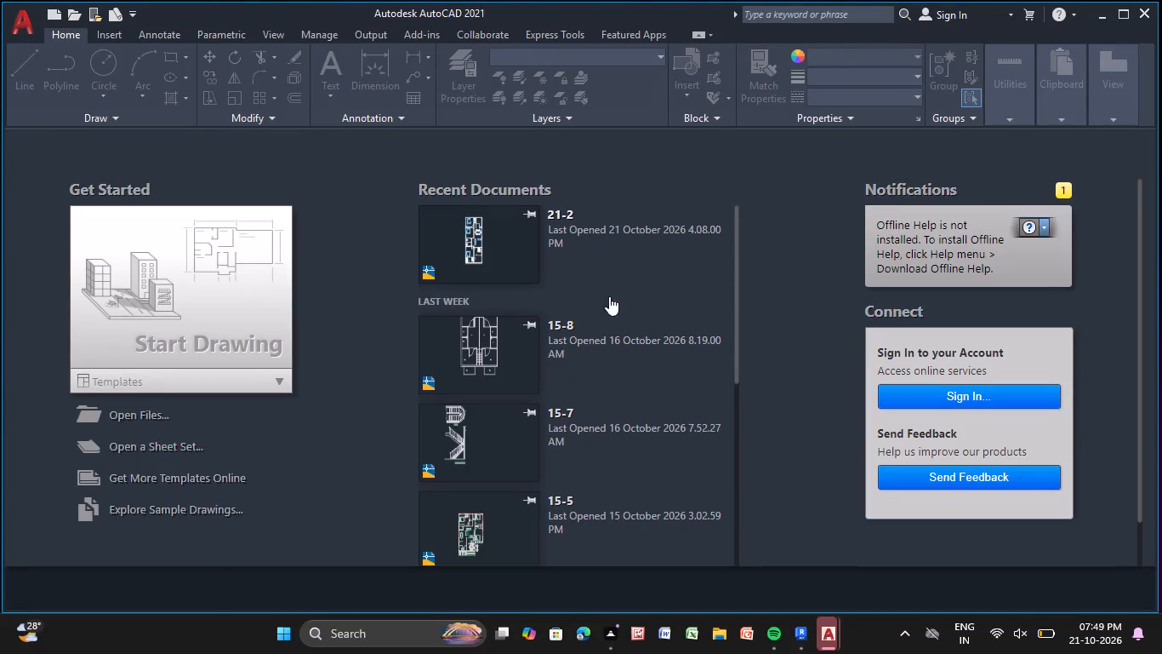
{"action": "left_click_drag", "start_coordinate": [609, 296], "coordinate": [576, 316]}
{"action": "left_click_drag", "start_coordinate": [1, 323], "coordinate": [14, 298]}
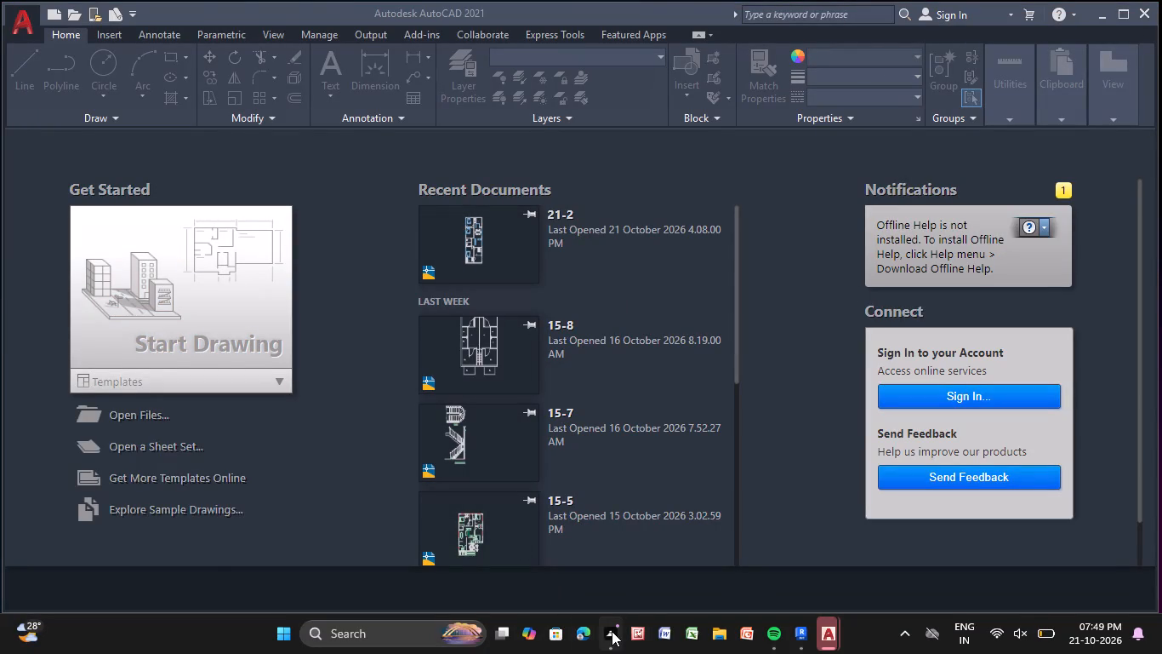
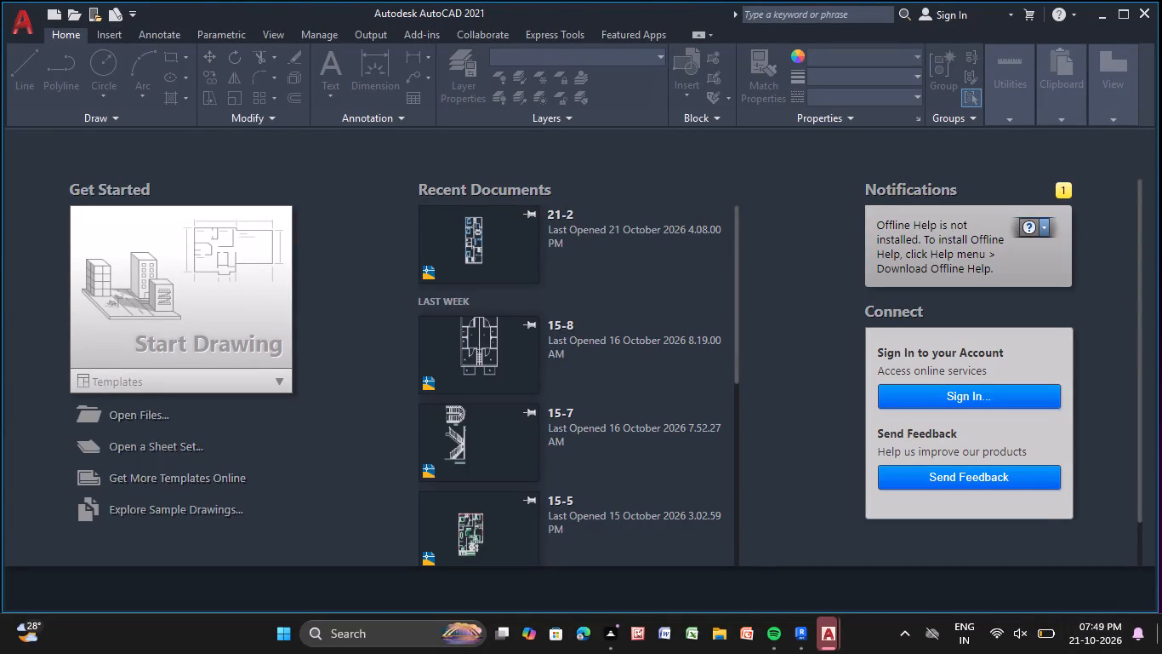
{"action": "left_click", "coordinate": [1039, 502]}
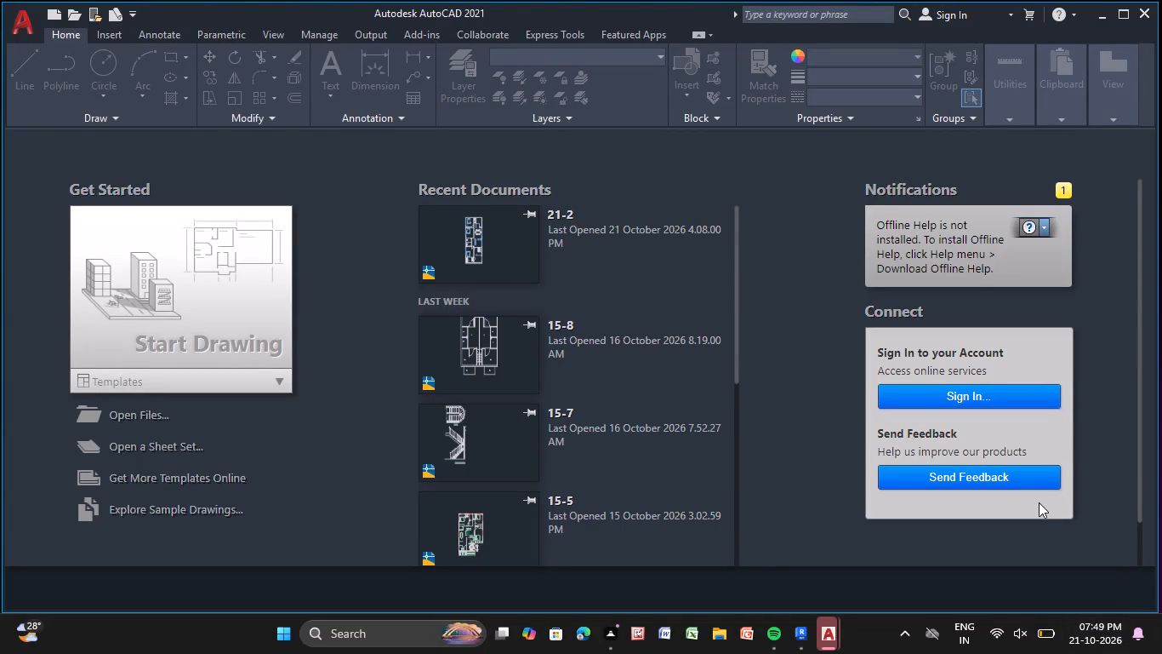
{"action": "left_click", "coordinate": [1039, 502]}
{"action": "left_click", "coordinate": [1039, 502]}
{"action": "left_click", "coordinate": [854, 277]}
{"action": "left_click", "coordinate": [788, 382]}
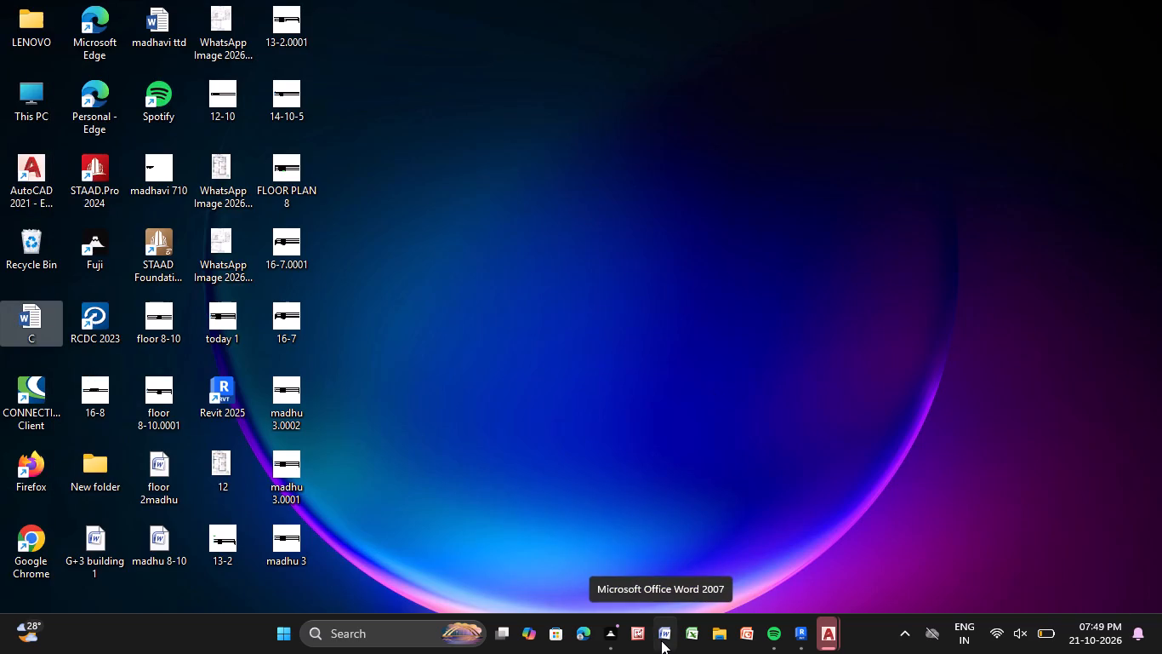
Launch Microsoft PowerPoint.
{"action": "left_click", "coordinate": [754, 626]}
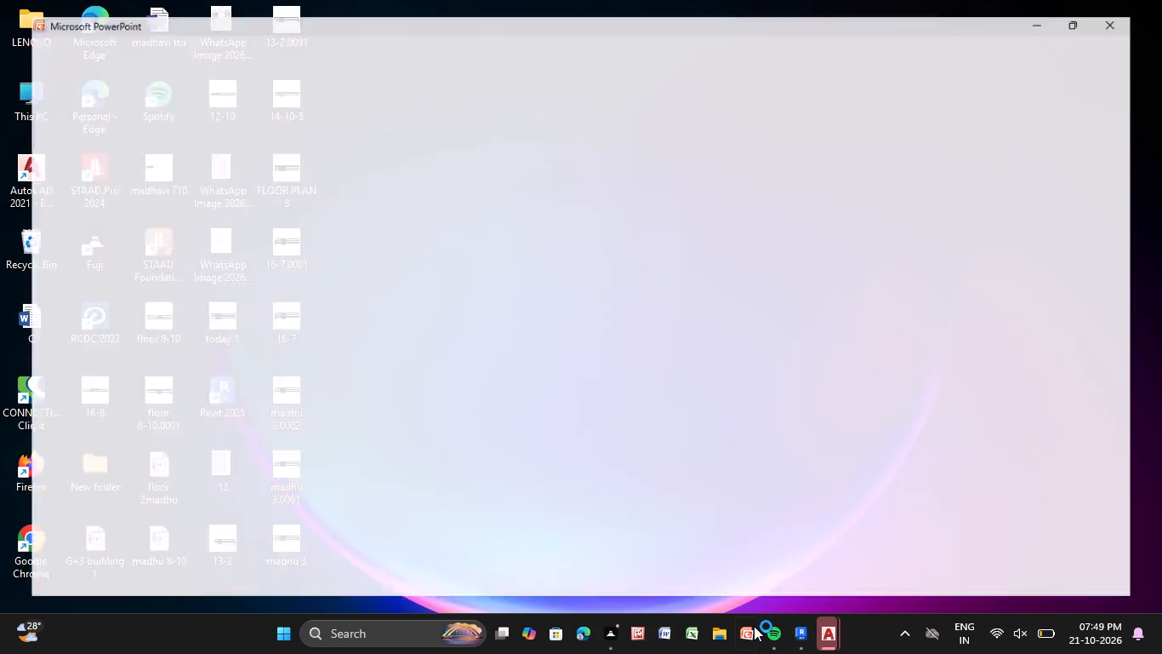
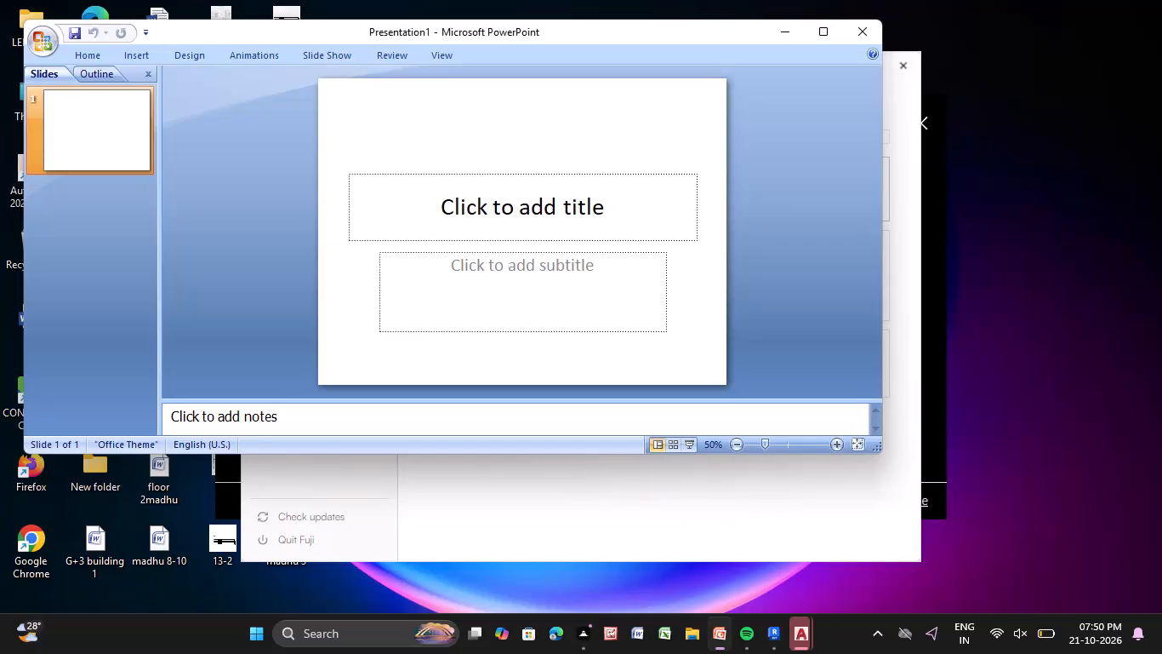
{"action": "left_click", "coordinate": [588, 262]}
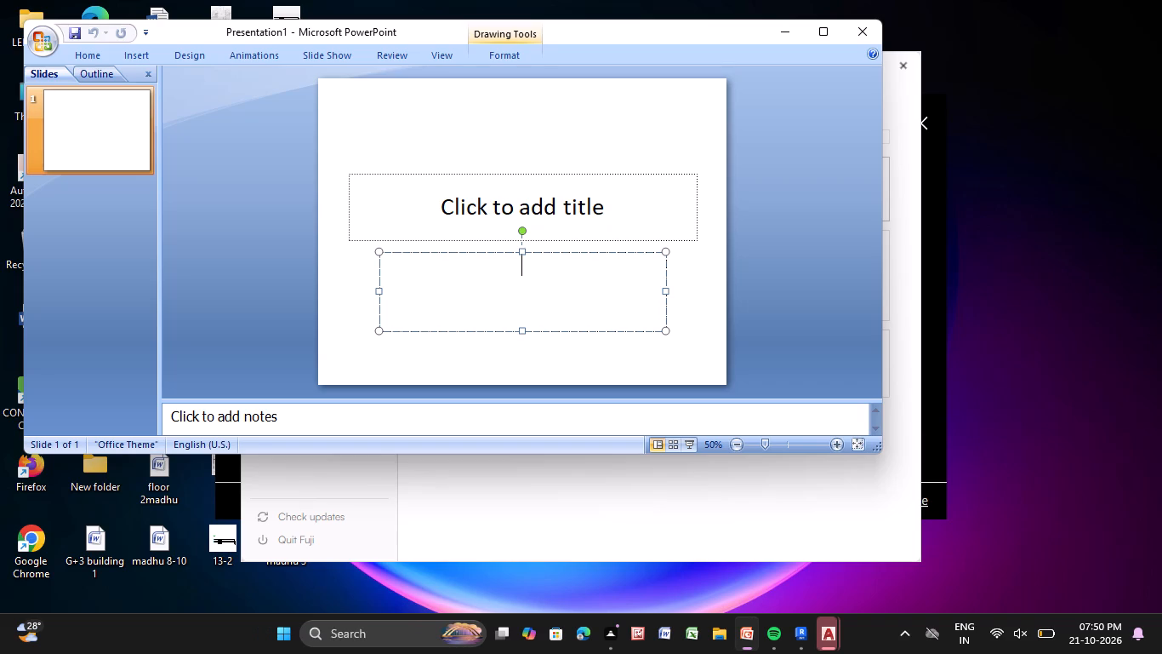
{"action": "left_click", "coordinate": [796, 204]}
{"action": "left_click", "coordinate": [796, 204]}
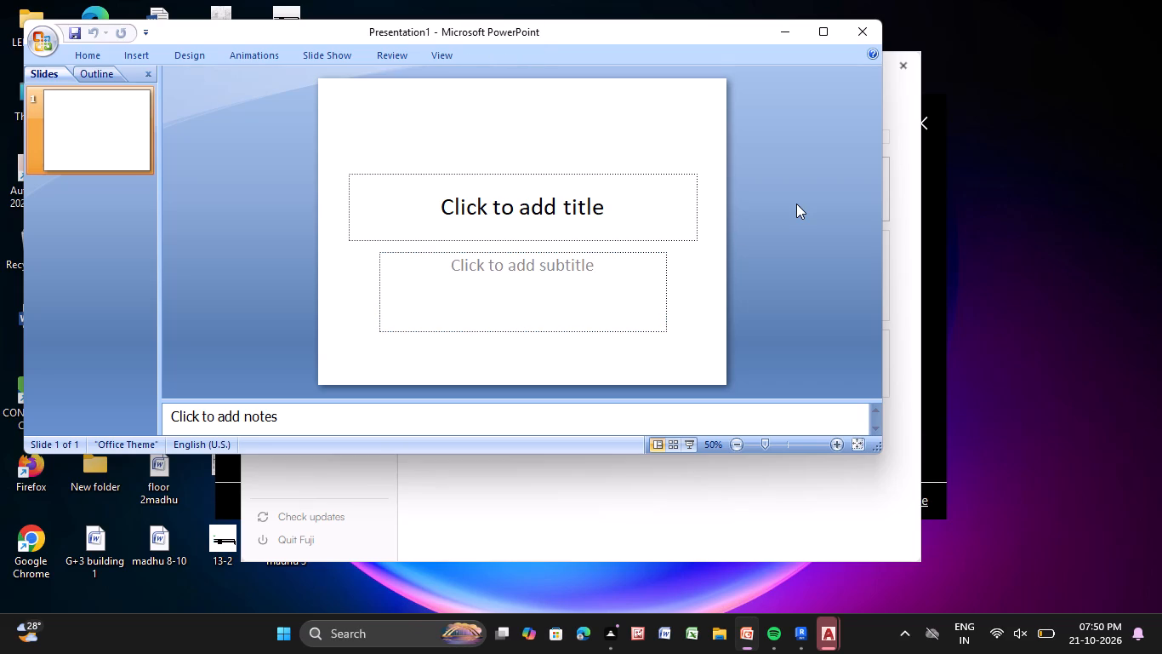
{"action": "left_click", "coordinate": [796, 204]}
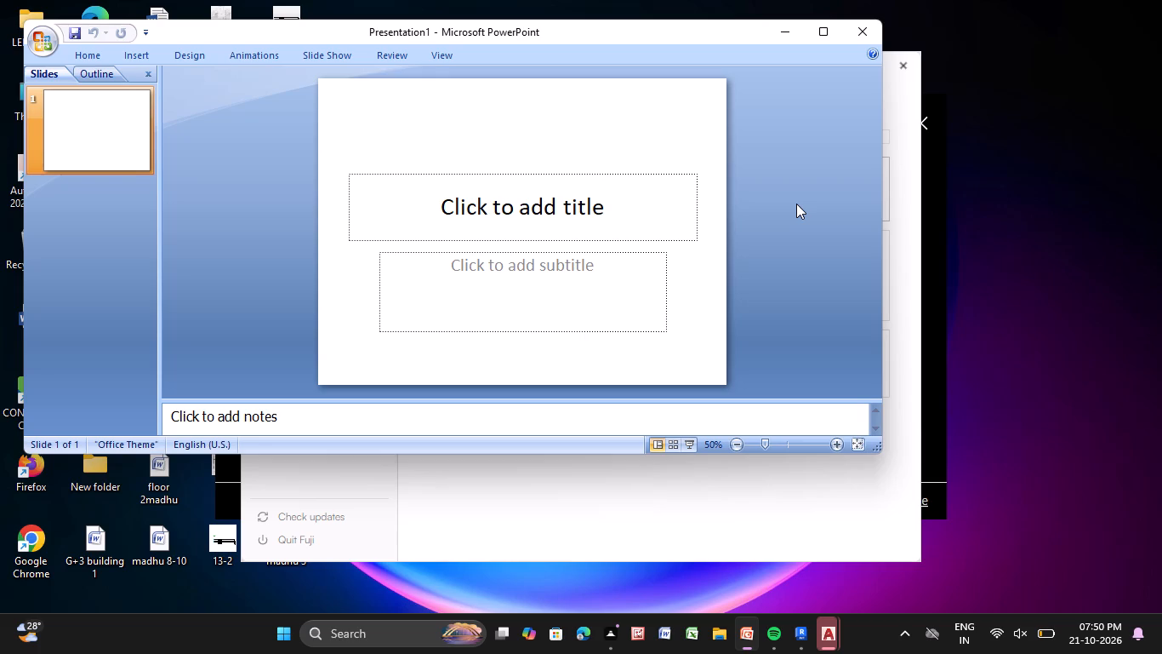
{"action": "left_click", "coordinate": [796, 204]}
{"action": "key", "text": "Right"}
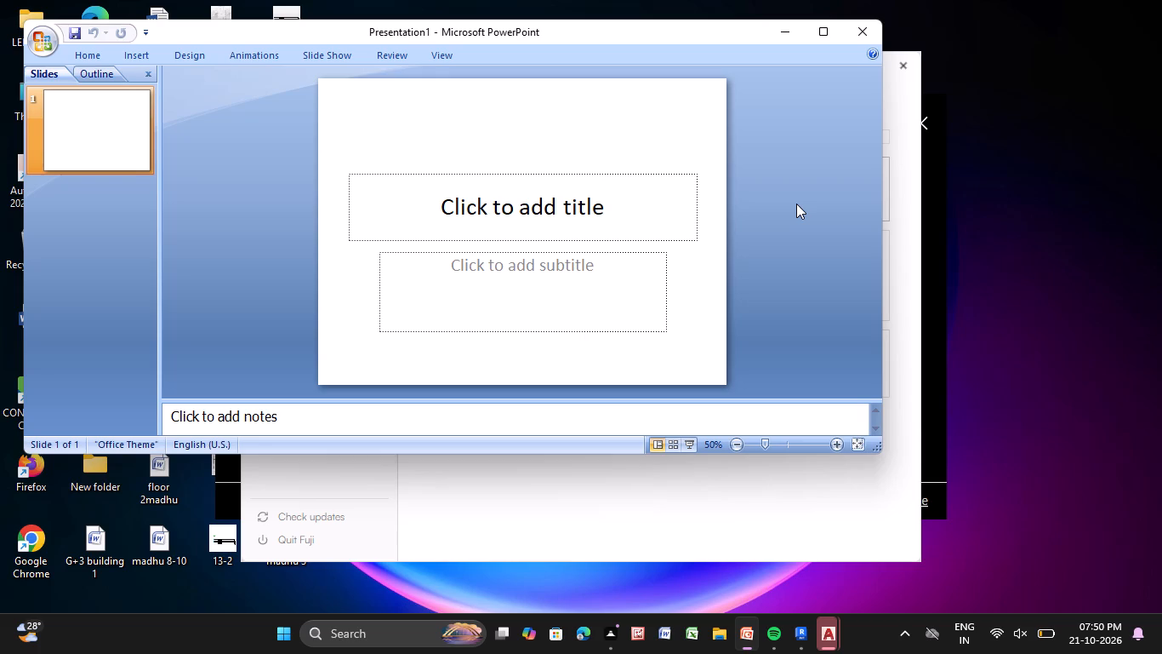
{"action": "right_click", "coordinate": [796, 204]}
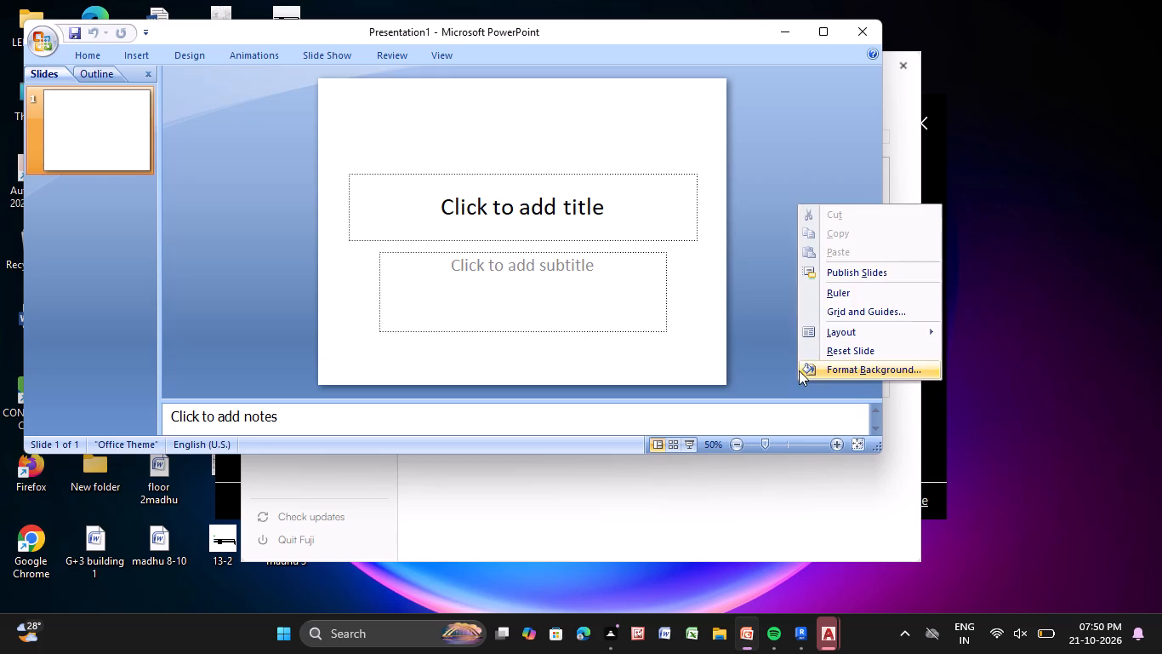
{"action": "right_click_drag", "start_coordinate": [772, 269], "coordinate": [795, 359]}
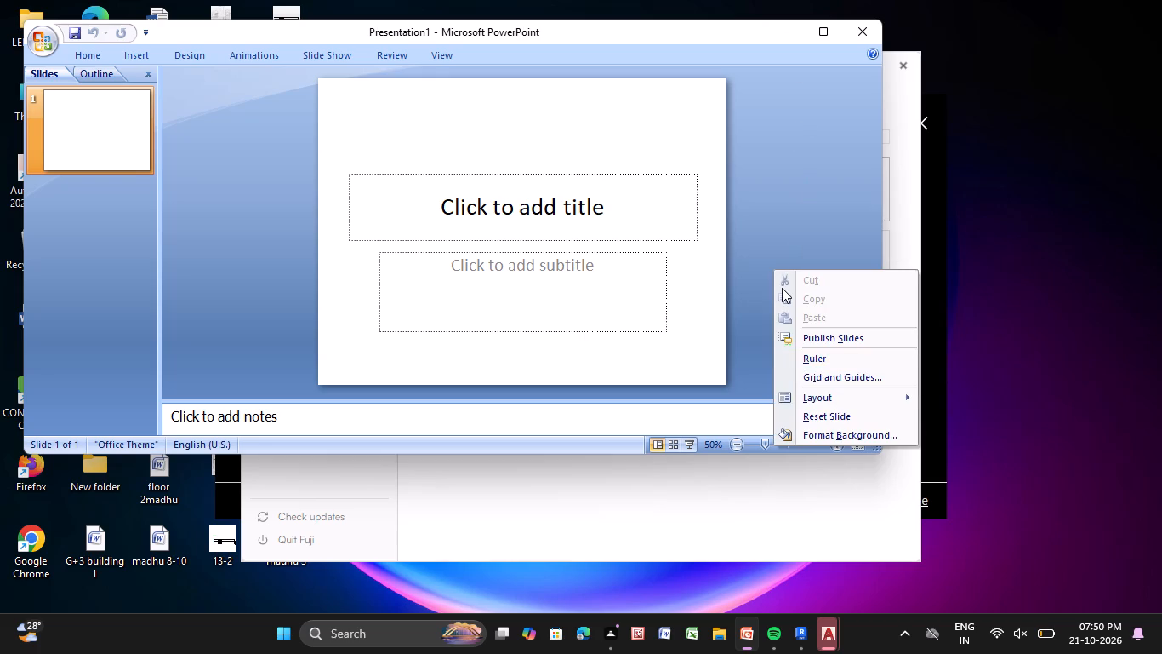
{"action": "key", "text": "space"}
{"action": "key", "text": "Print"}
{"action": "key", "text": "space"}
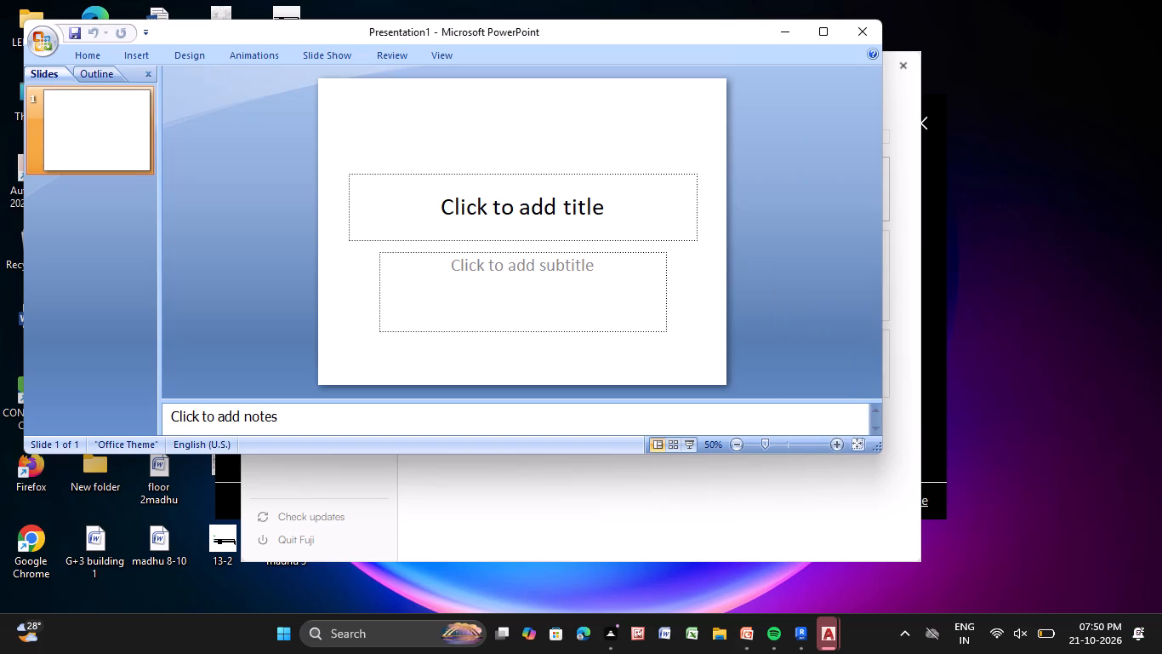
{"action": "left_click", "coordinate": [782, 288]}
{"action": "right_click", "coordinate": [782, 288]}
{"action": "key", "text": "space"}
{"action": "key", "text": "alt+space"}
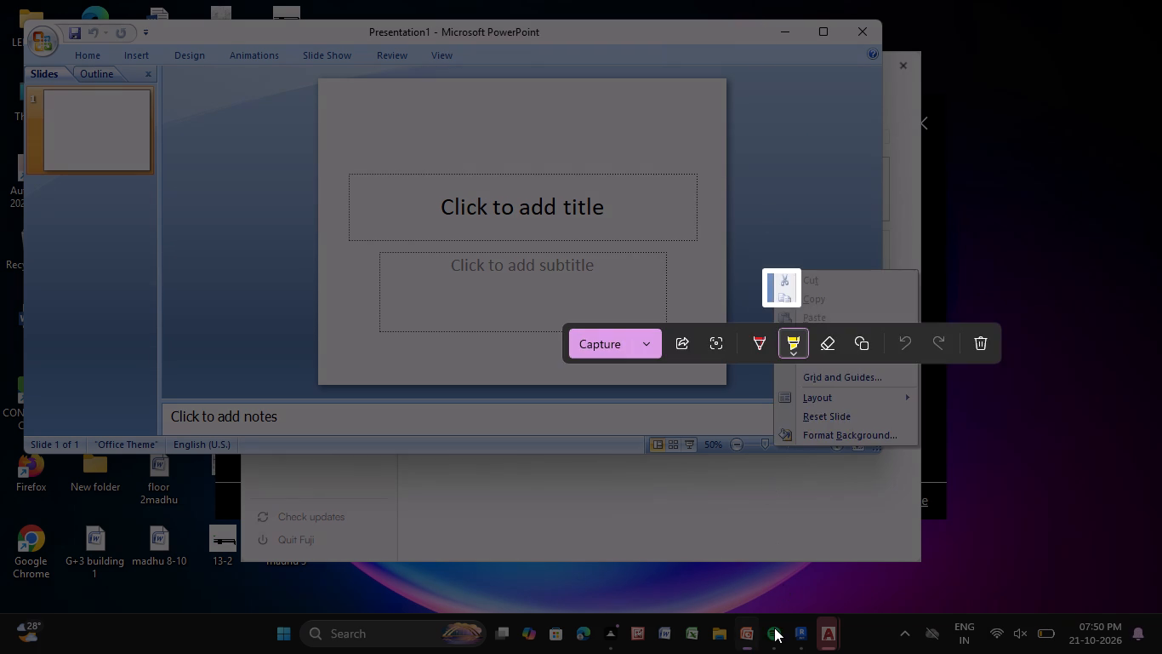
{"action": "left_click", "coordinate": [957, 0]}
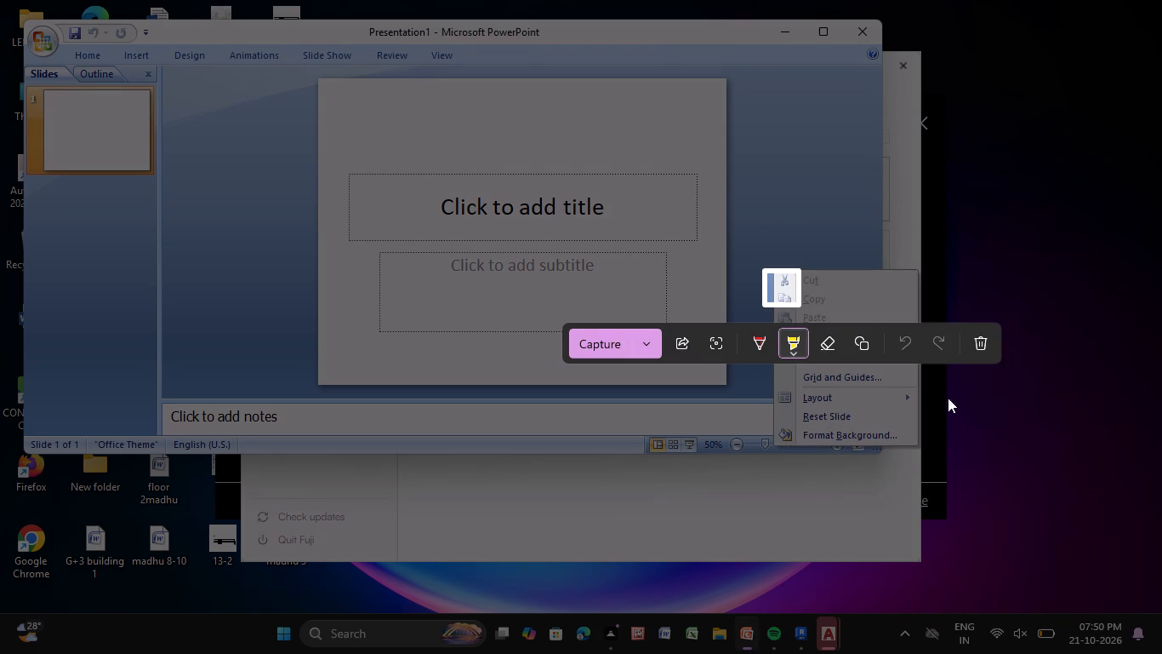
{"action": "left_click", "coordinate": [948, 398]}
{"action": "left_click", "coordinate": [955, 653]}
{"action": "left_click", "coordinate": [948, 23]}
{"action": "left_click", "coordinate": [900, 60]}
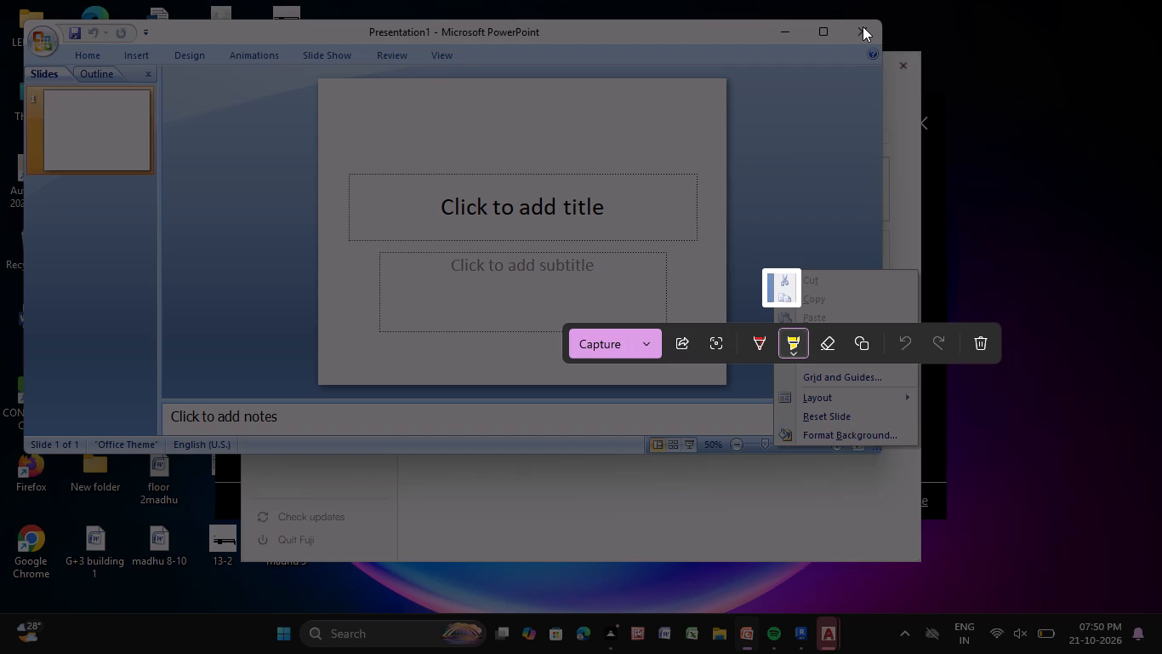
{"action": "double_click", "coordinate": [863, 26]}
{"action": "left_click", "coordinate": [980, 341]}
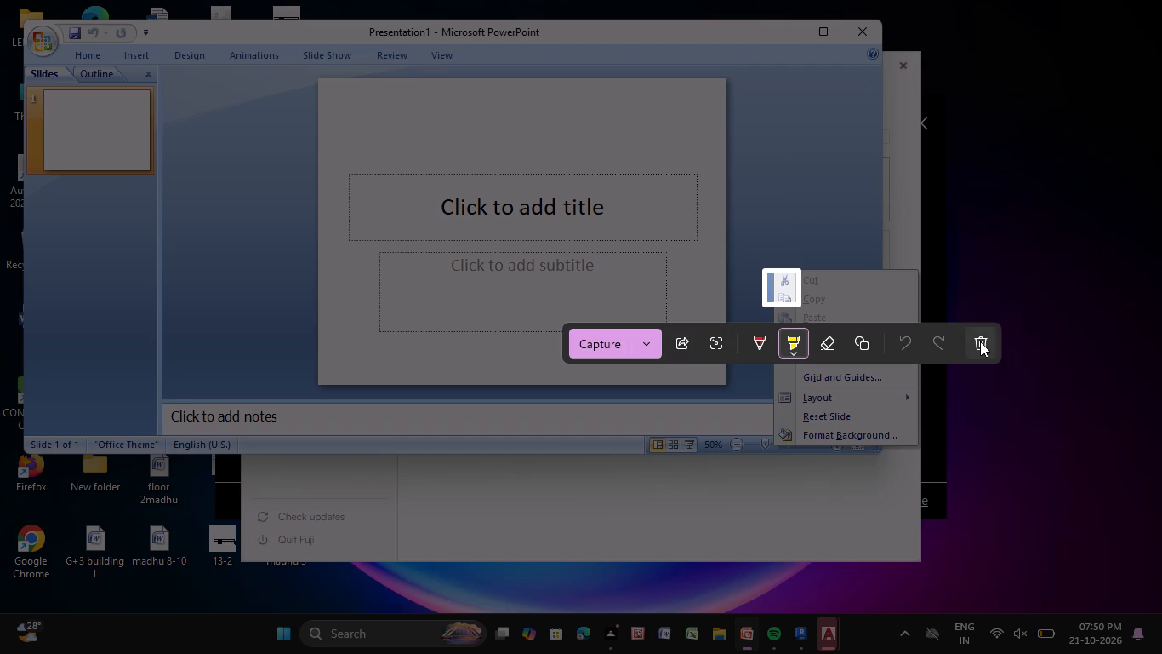
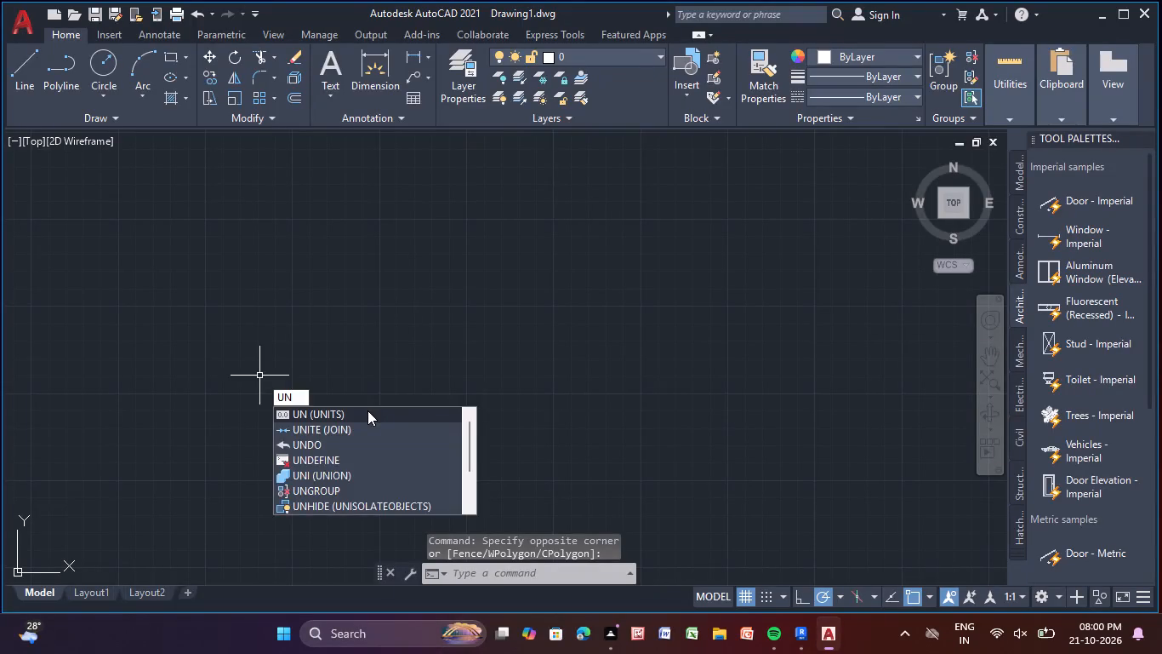
Set the drawing's length units to Engineering with a precision of 0'-0.00".
{"action": "left_click", "coordinate": [367, 410]}
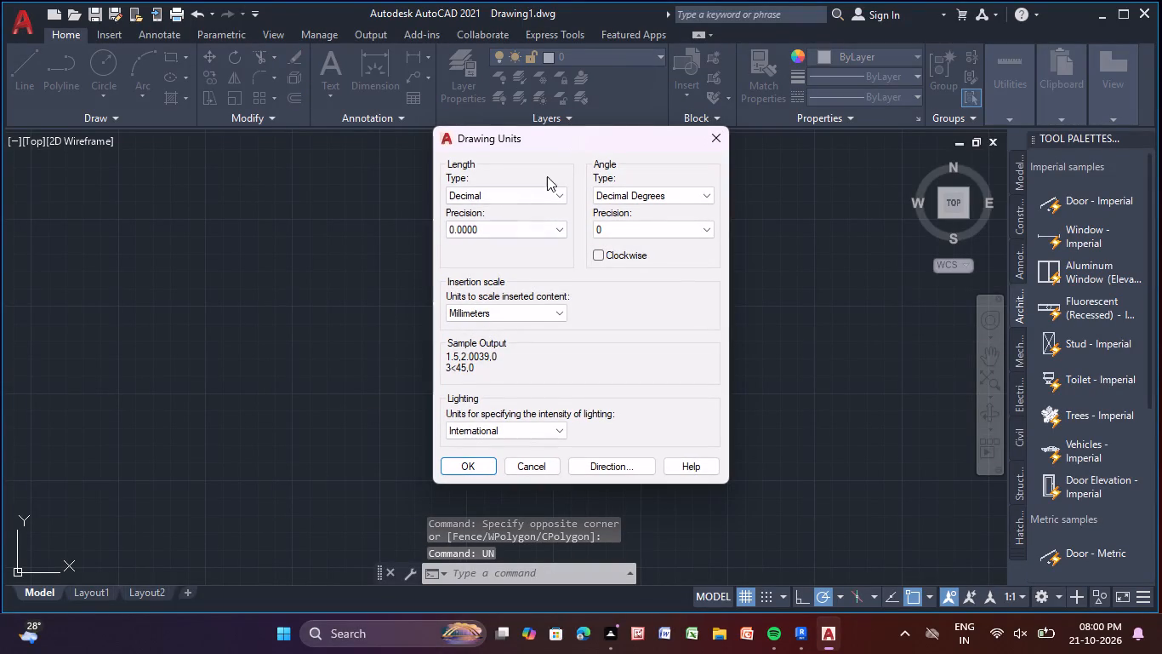
{"action": "left_click", "coordinate": [541, 191]}
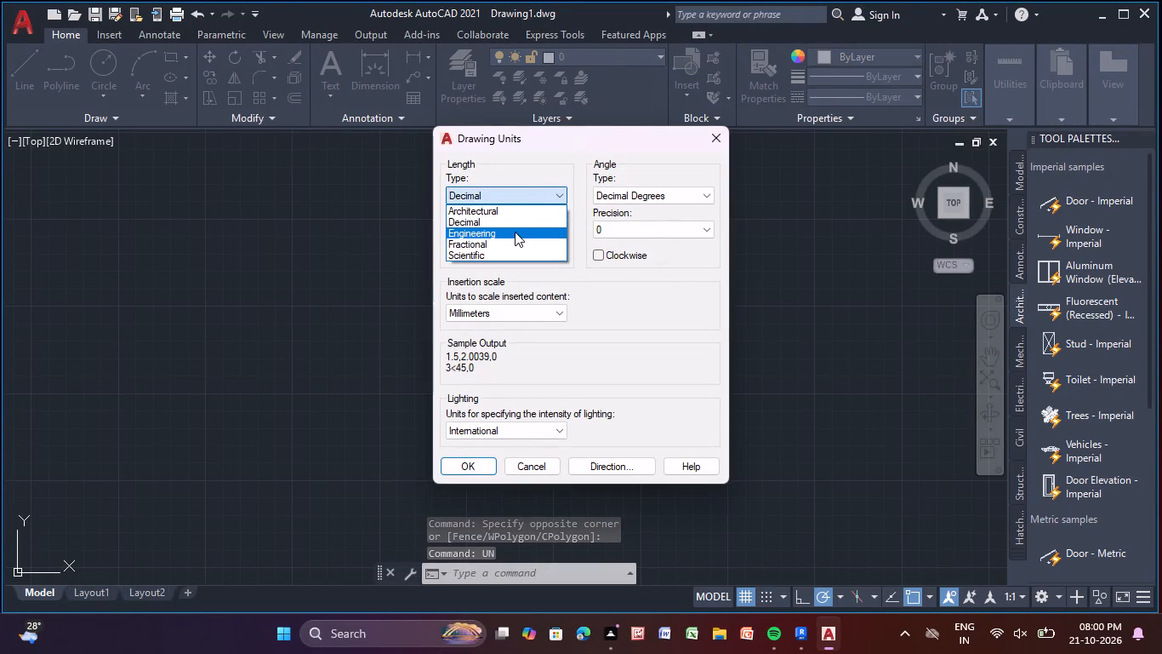
{"action": "left_click", "coordinate": [515, 232]}
{"action": "left_click", "coordinate": [527, 234]}
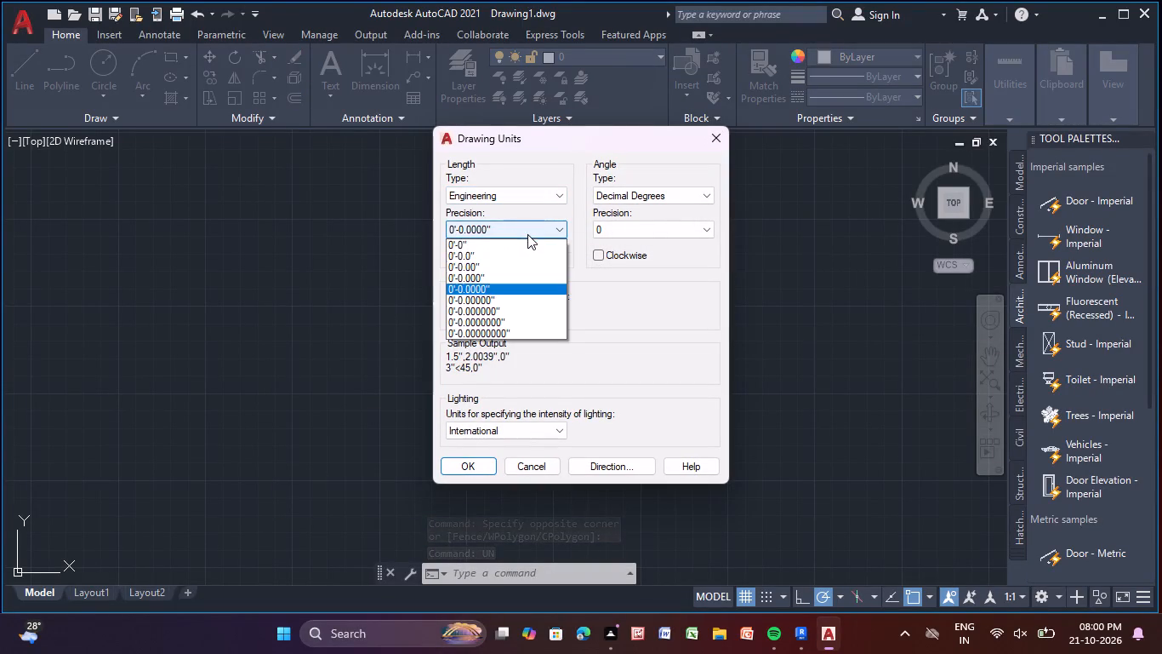
{"action": "left_click", "coordinate": [509, 264]}
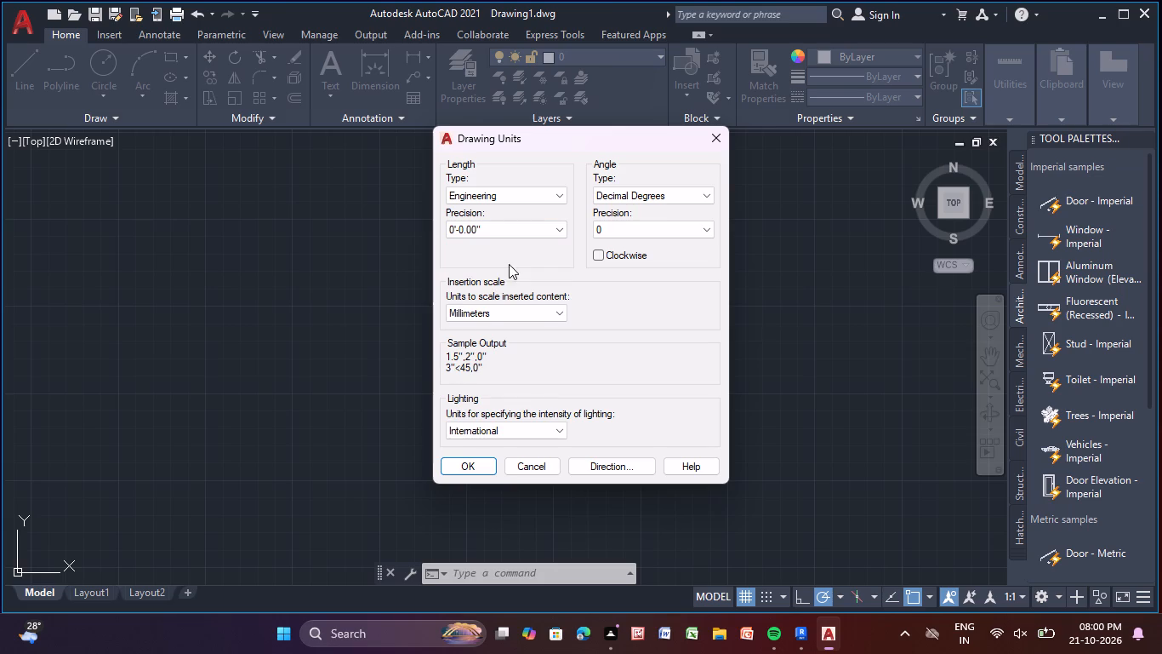
{"action": "left_click", "coordinate": [459, 464]}
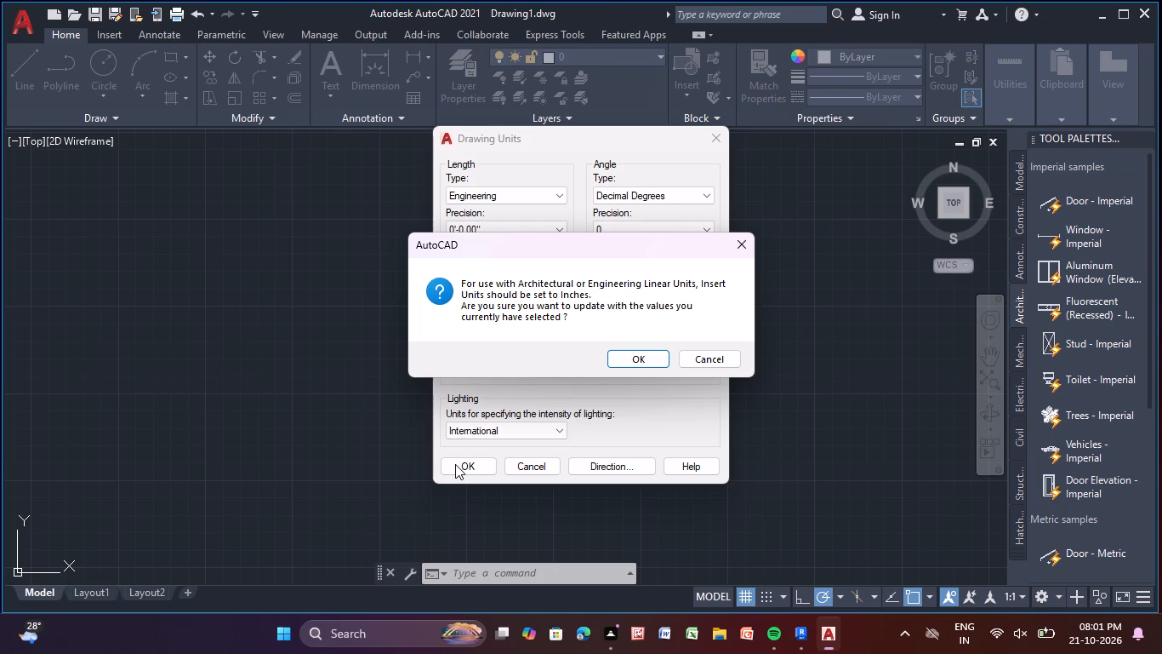
{"action": "left_click", "coordinate": [630, 351]}
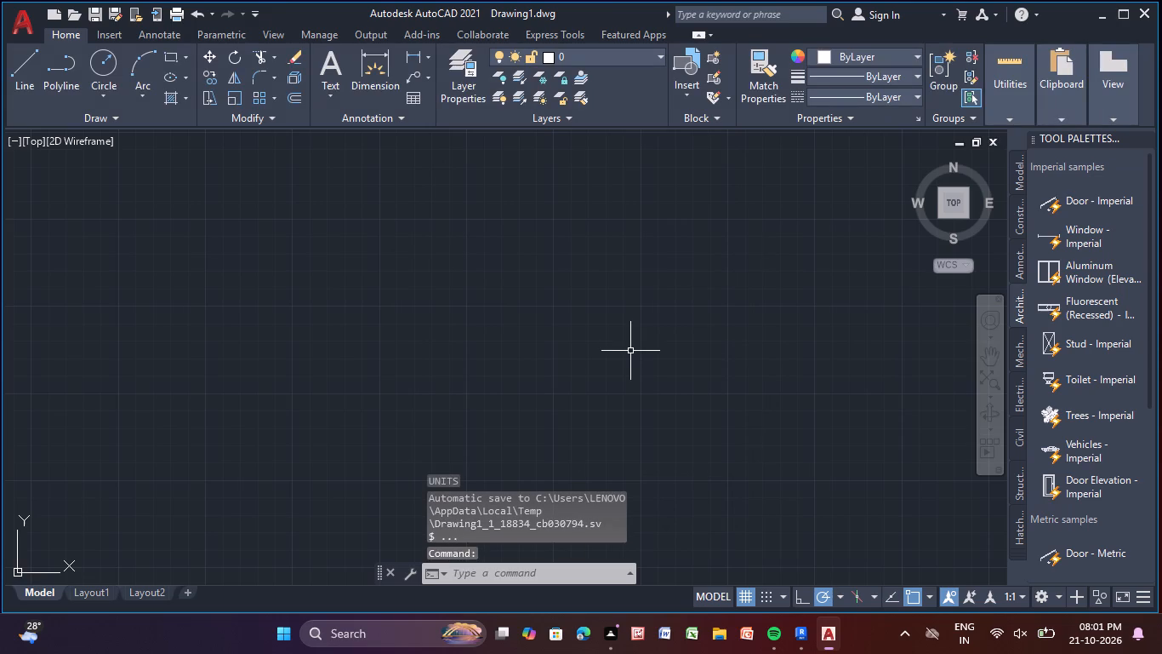
Set the drawing units' insertion scale to Inches.
{"action": "key", "text": "u"}
{"action": "key", "text": "n"}
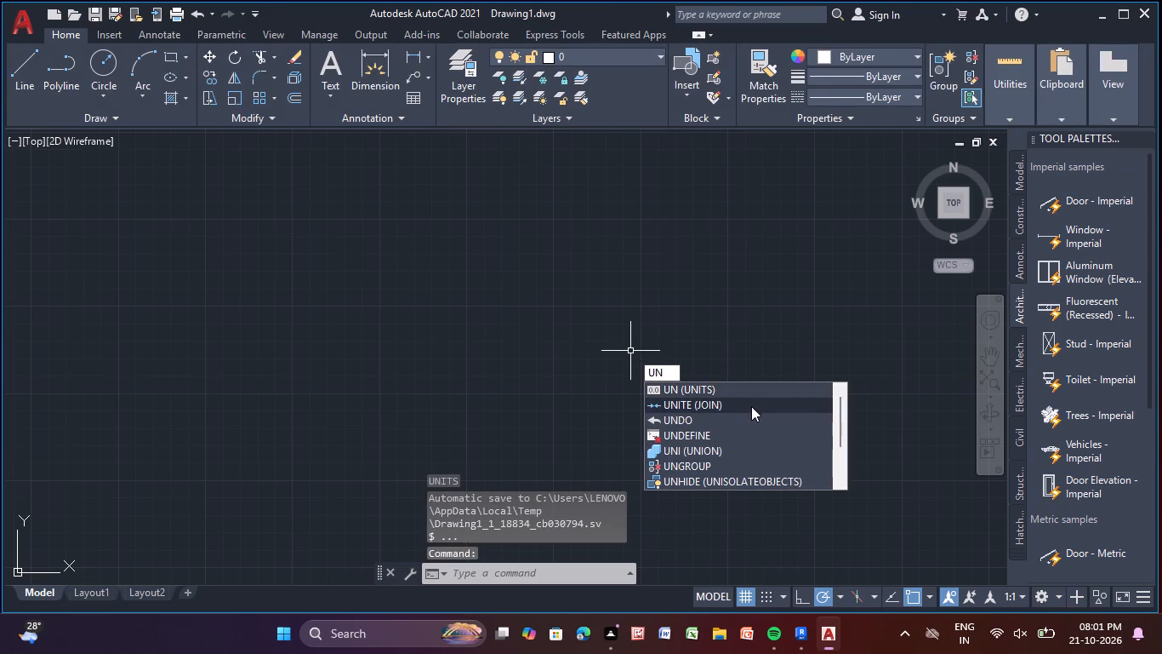
{"action": "left_click", "coordinate": [730, 393]}
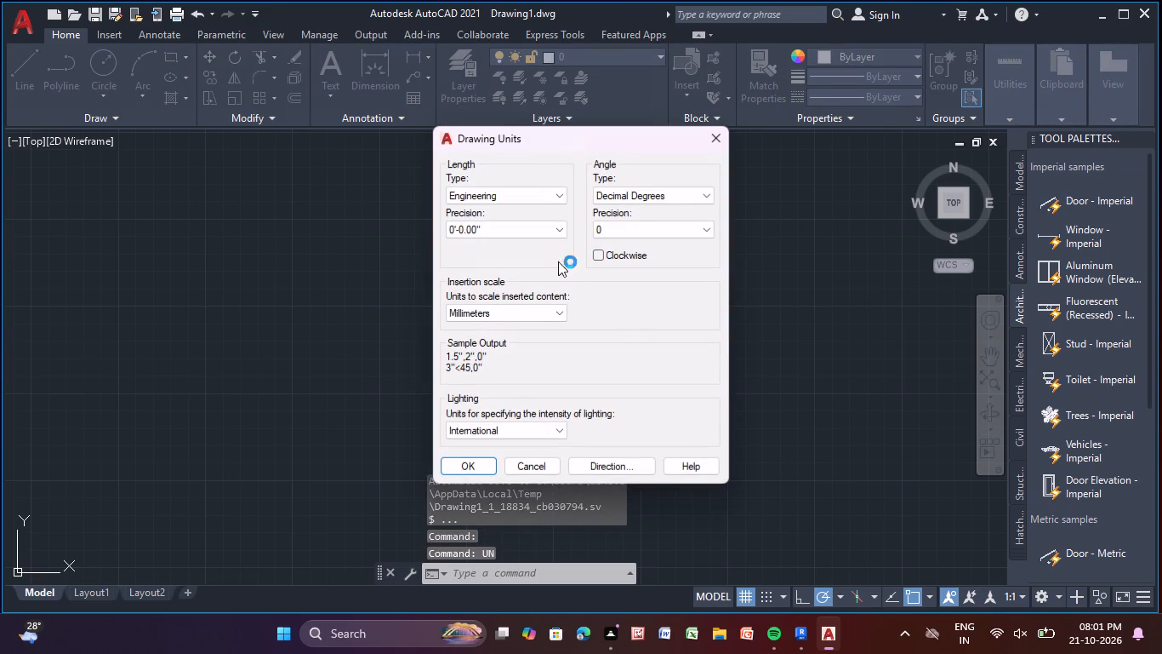
{"action": "left_click", "coordinate": [555, 323]}
{"action": "left_click", "coordinate": [542, 309]}
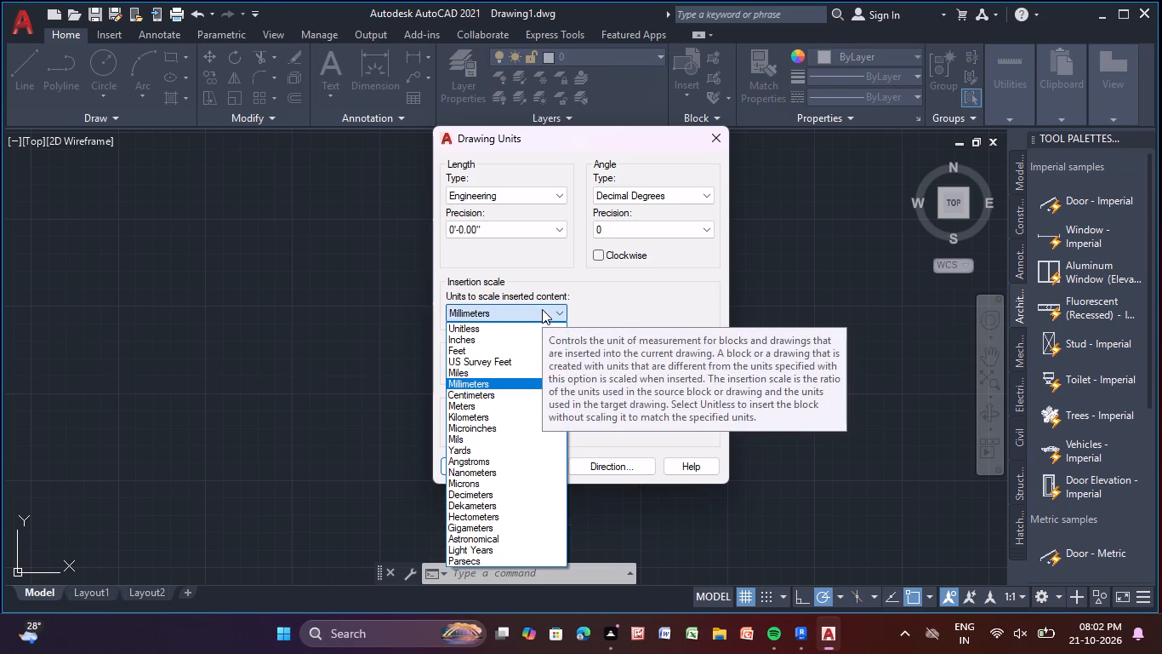
{"action": "left_click", "coordinate": [477, 342]}
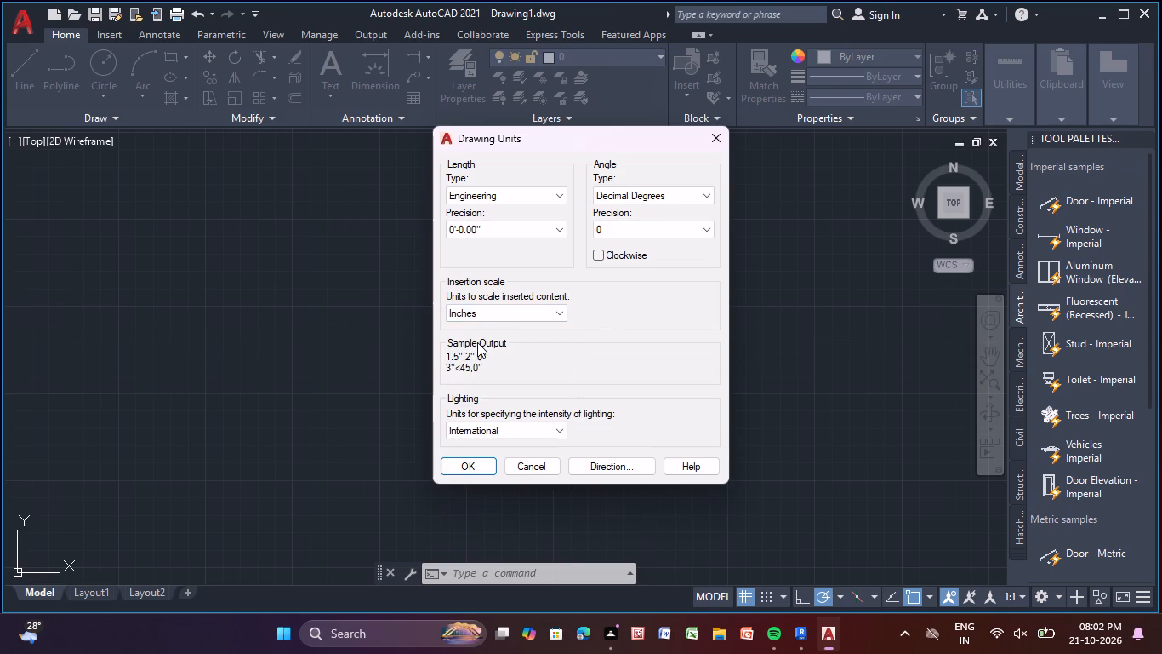
{"action": "left_click", "coordinate": [455, 465]}
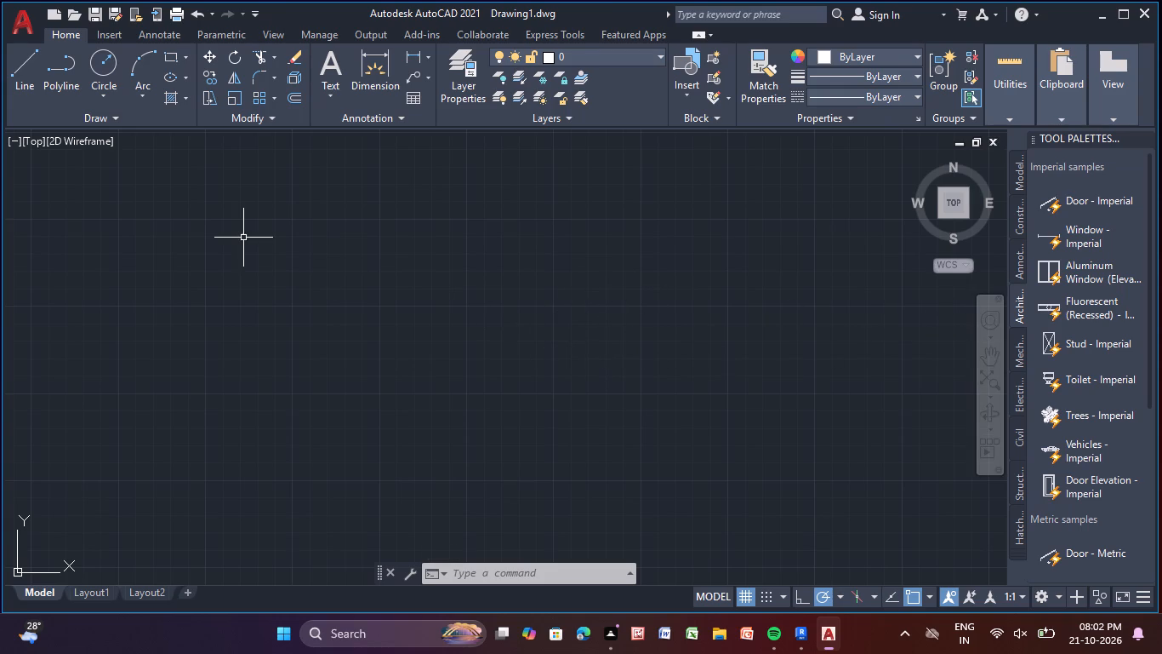
Set the ISO-25 dimension style's primary units to Engineering with 0'-0.00" precision and make the style current.
{"action": "type", "text": "ds"}
{"action": "left_click", "coordinate": [429, 285]}
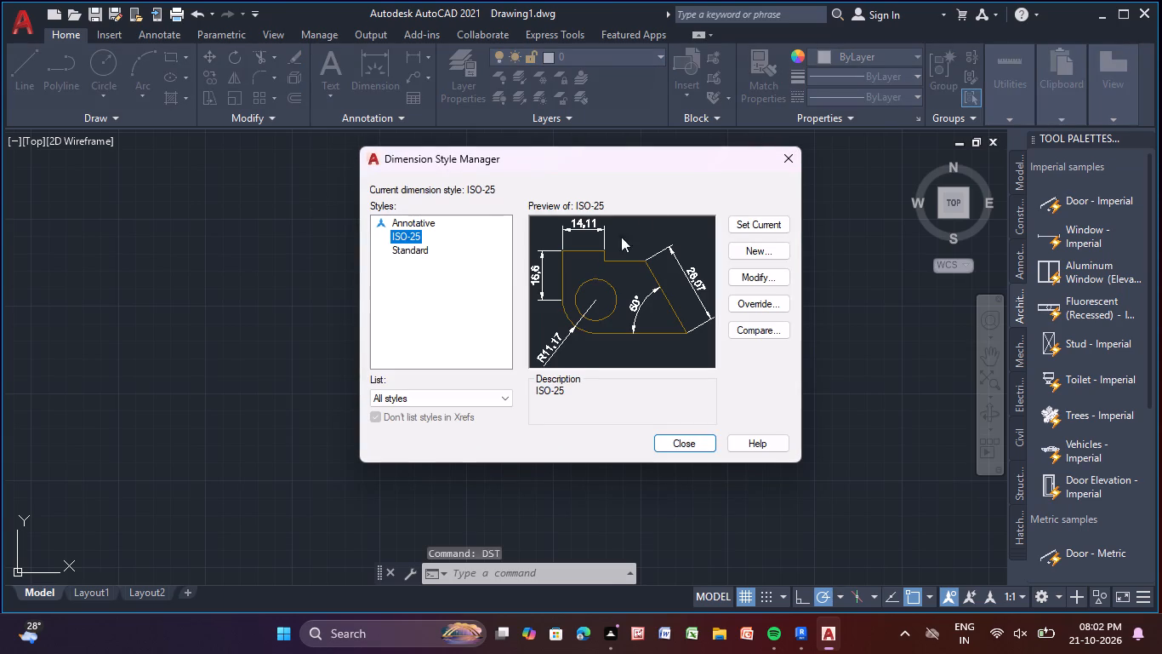
{"action": "left_click", "coordinate": [738, 281]}
{"action": "left_click", "coordinate": [738, 281]}
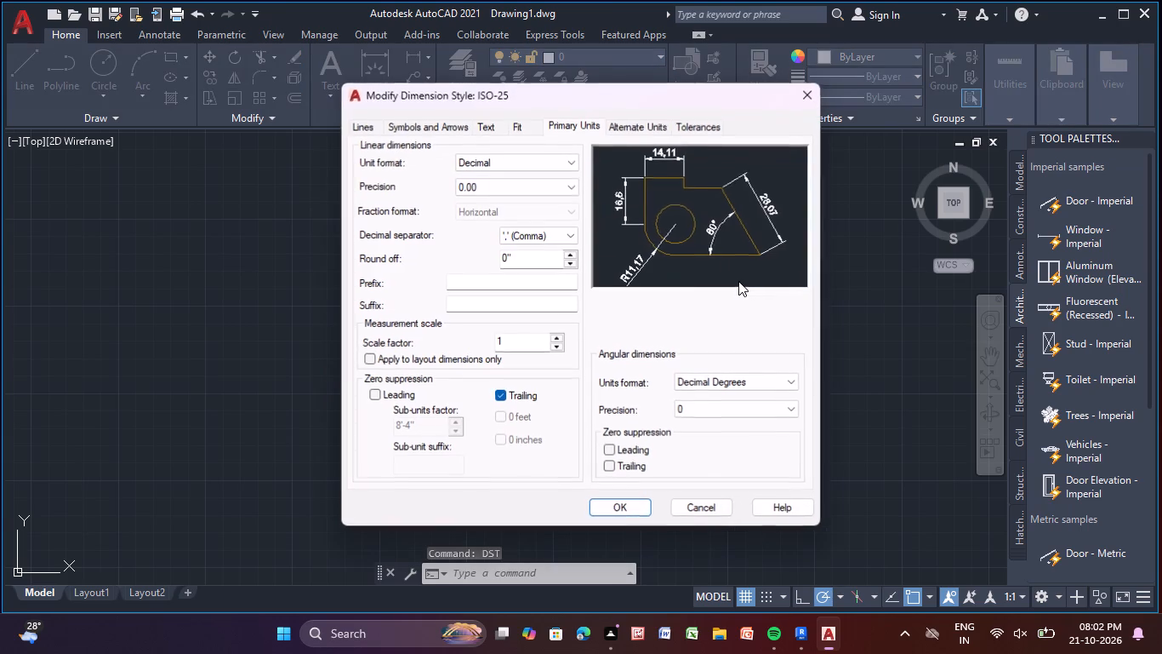
{"action": "left_click", "coordinate": [489, 151]}
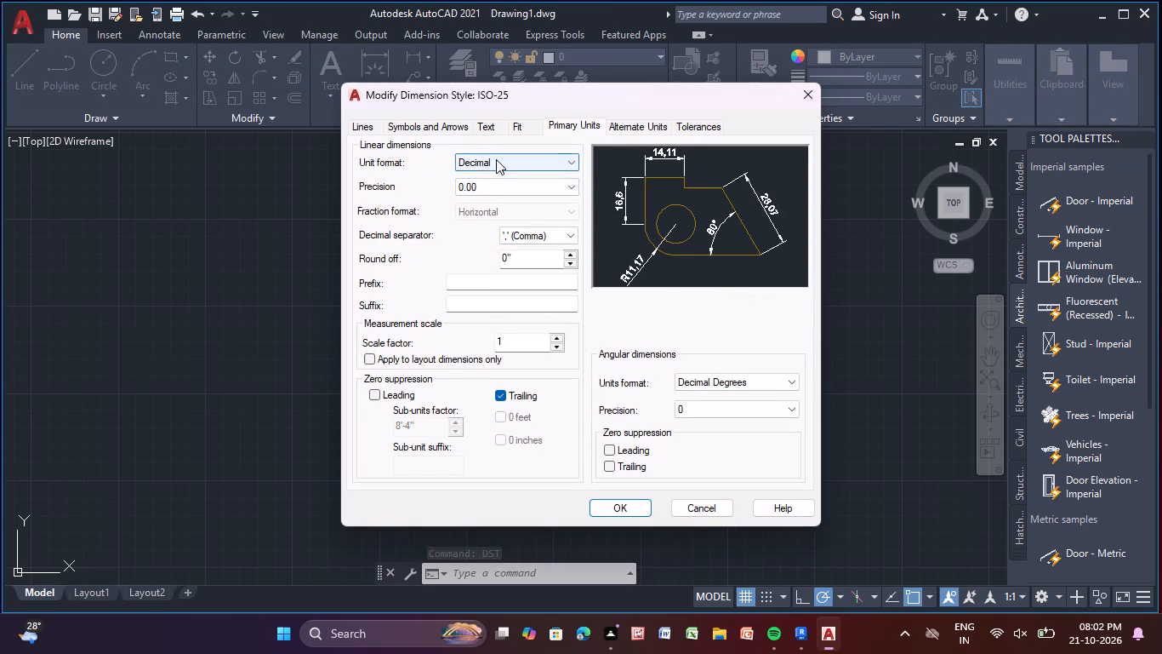
{"action": "left_click", "coordinate": [496, 159]}
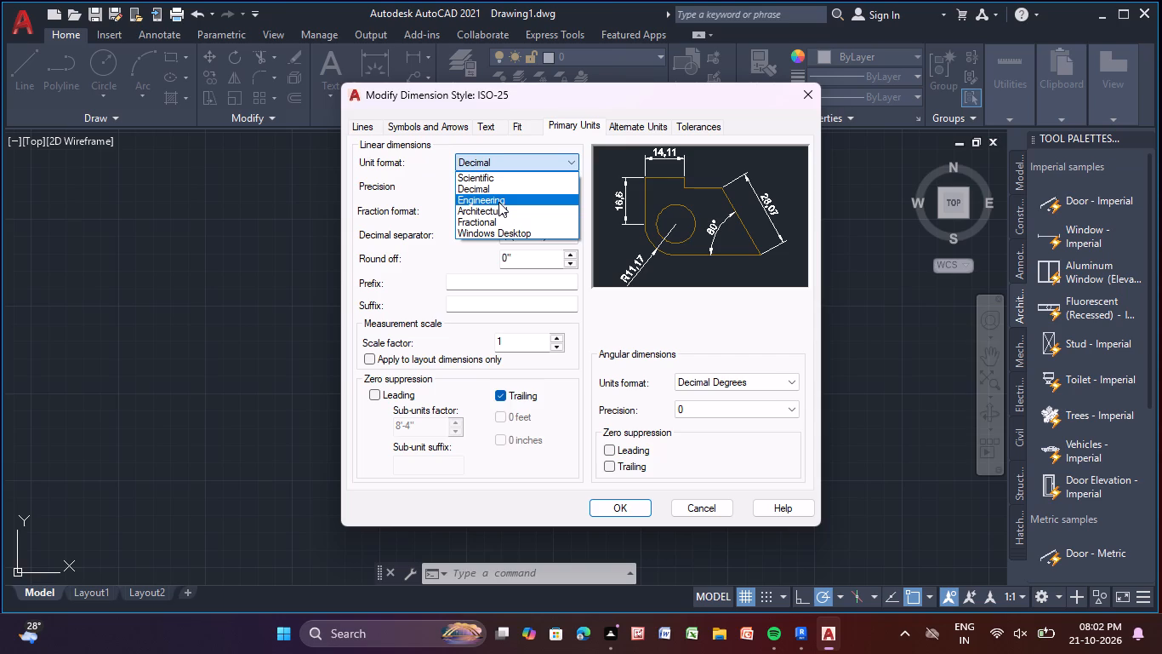
{"action": "left_click", "coordinate": [498, 202]}
{"action": "left_click", "coordinate": [513, 195]}
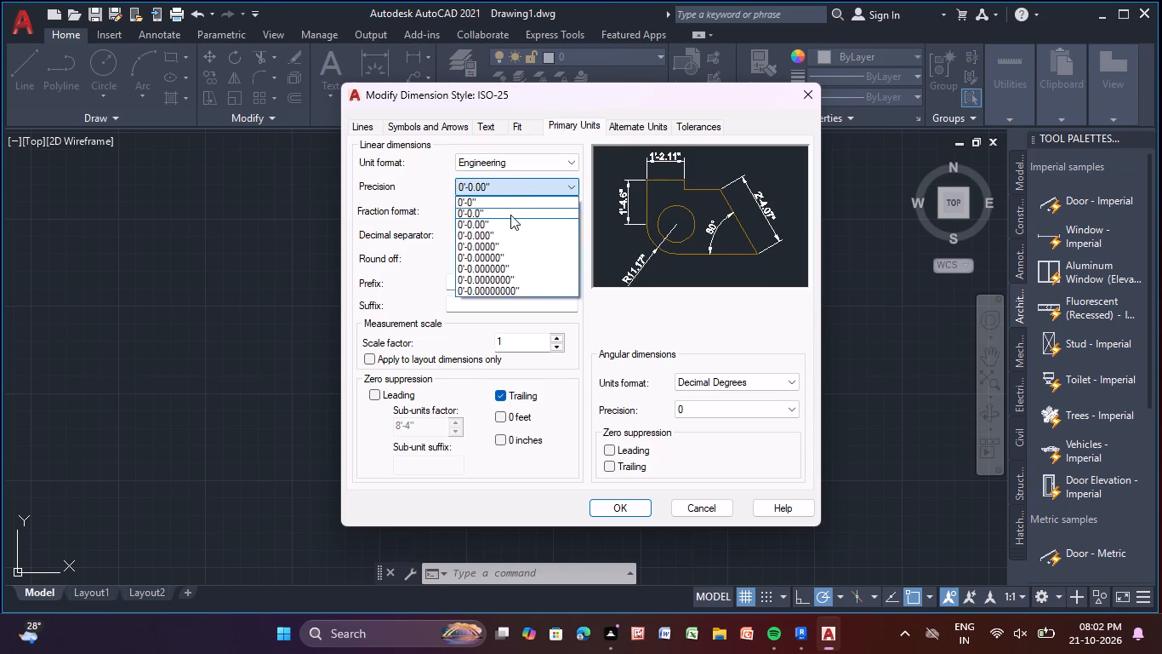
{"action": "left_click", "coordinate": [516, 226]}
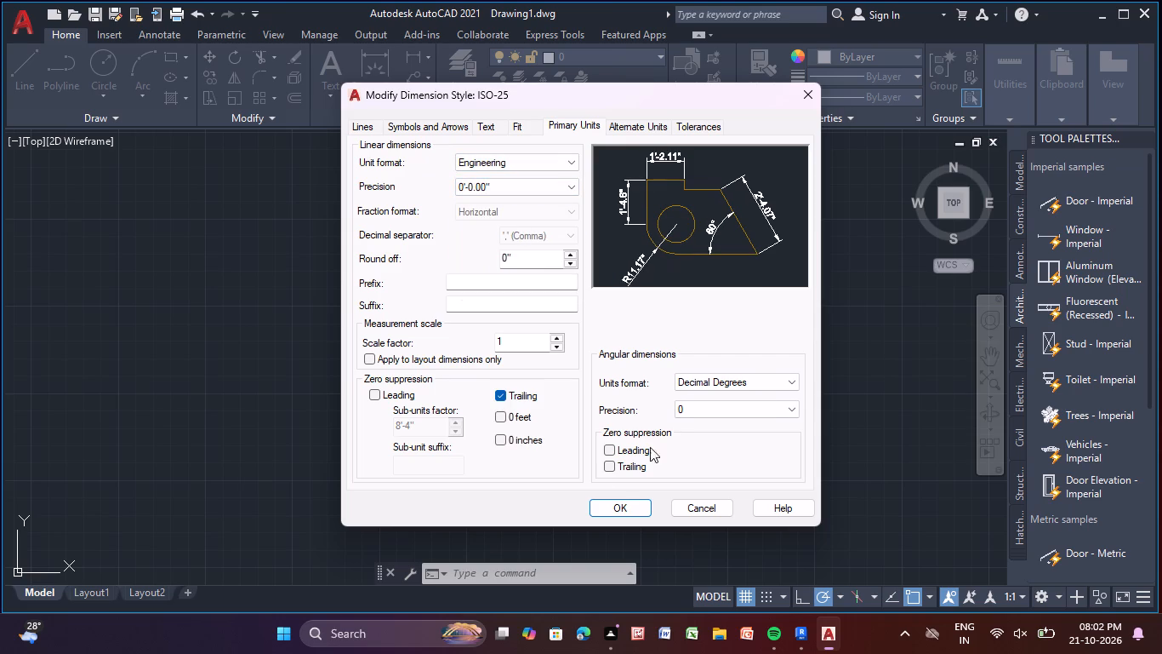
{"action": "left_click", "coordinate": [614, 505]}
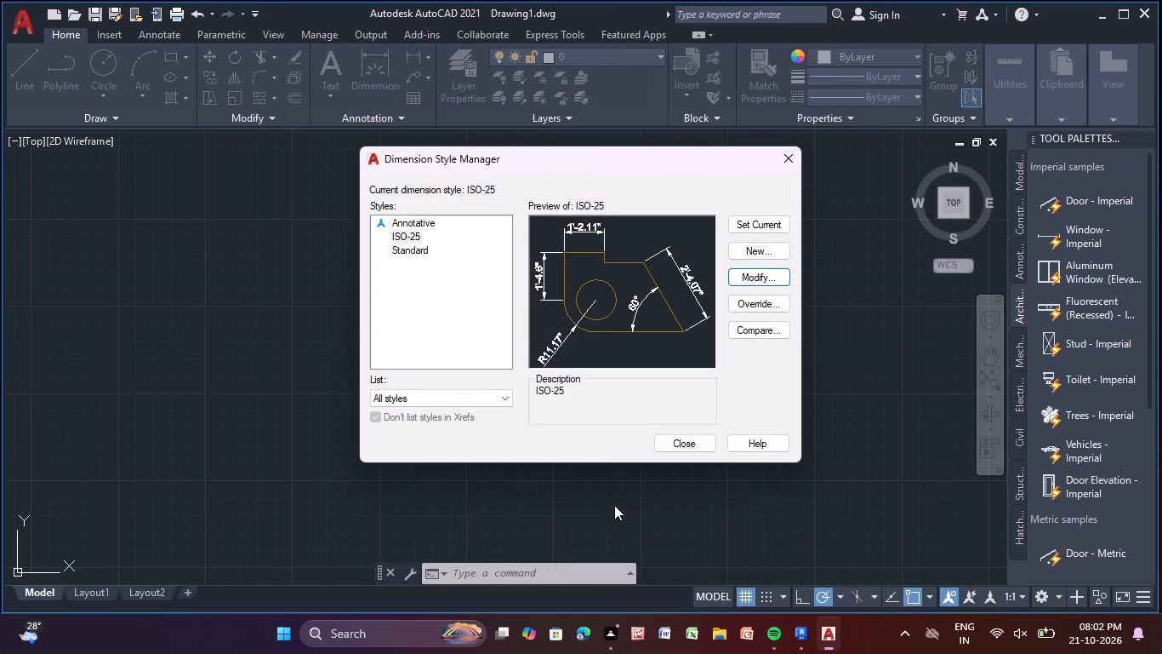
{"action": "left_click", "coordinate": [752, 218]}
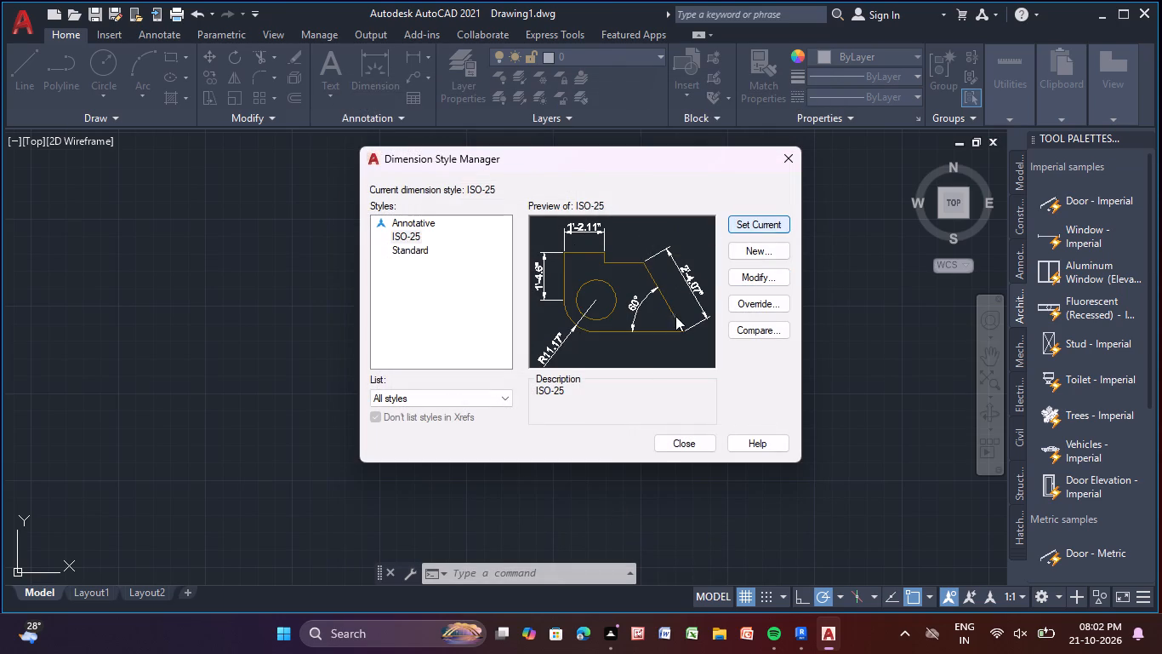
{"action": "left_click", "coordinate": [683, 442]}
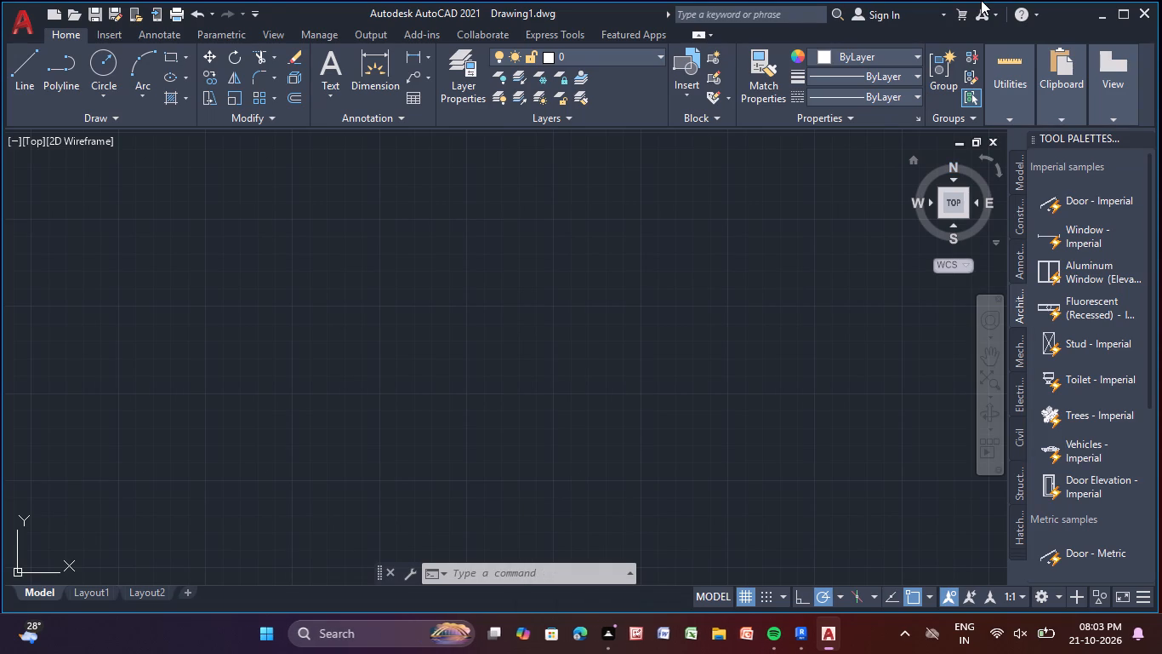
Draw the plan's rectangular outer boundary with lines, 30' wide and 50' long.
{"action": "left_click", "coordinate": [25, 73]}
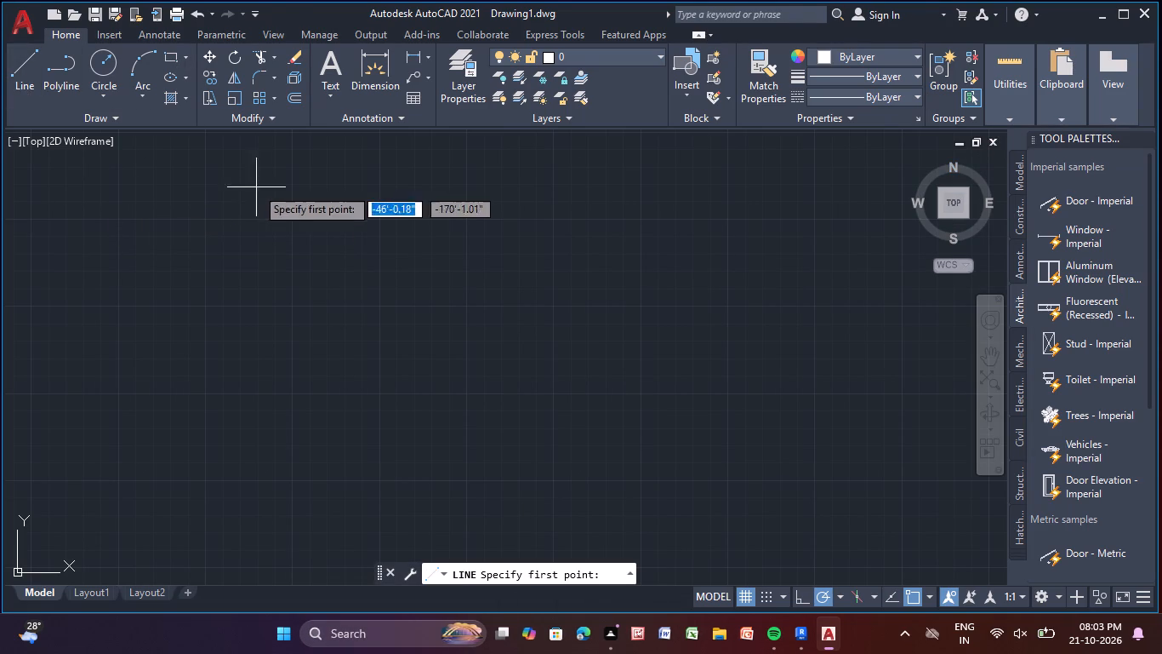
{"action": "left_click", "coordinate": [320, 252]}
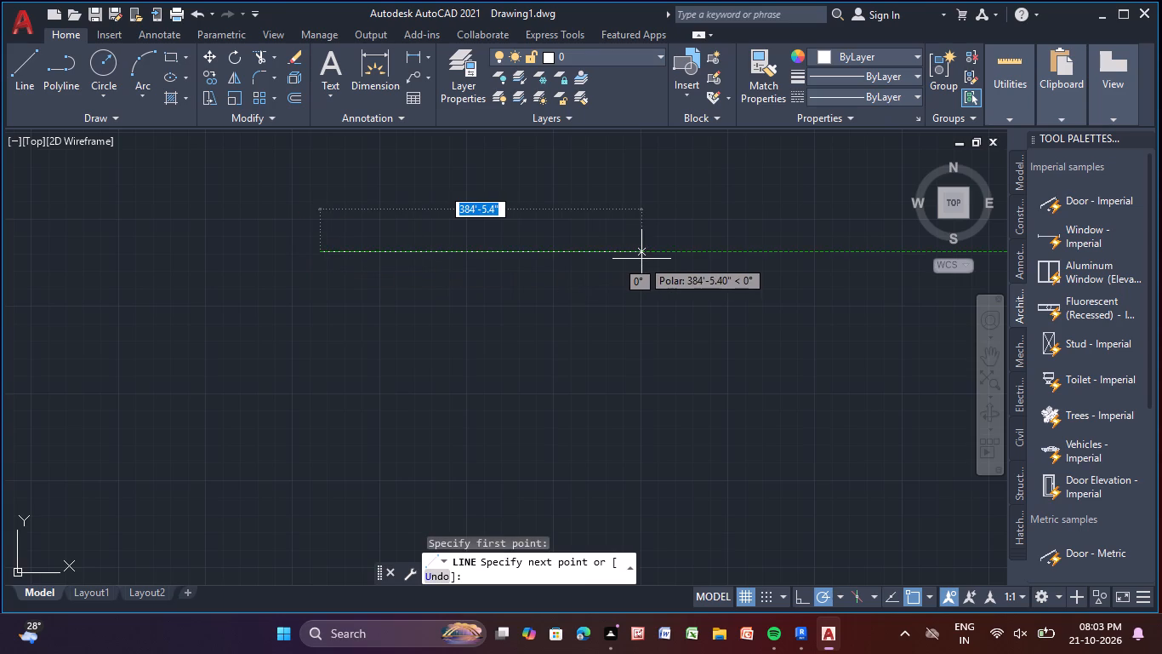
{"action": "key", "text": "3"}
{"action": "type", "text": "0'"}
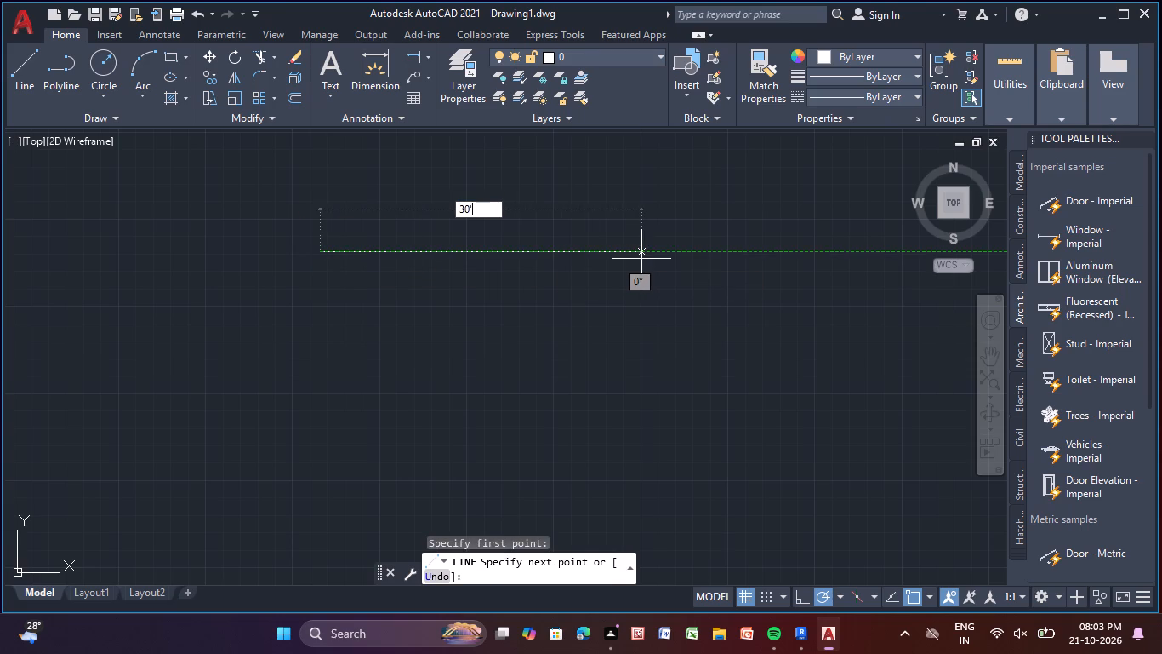
{"action": "key", "text": "Return"}
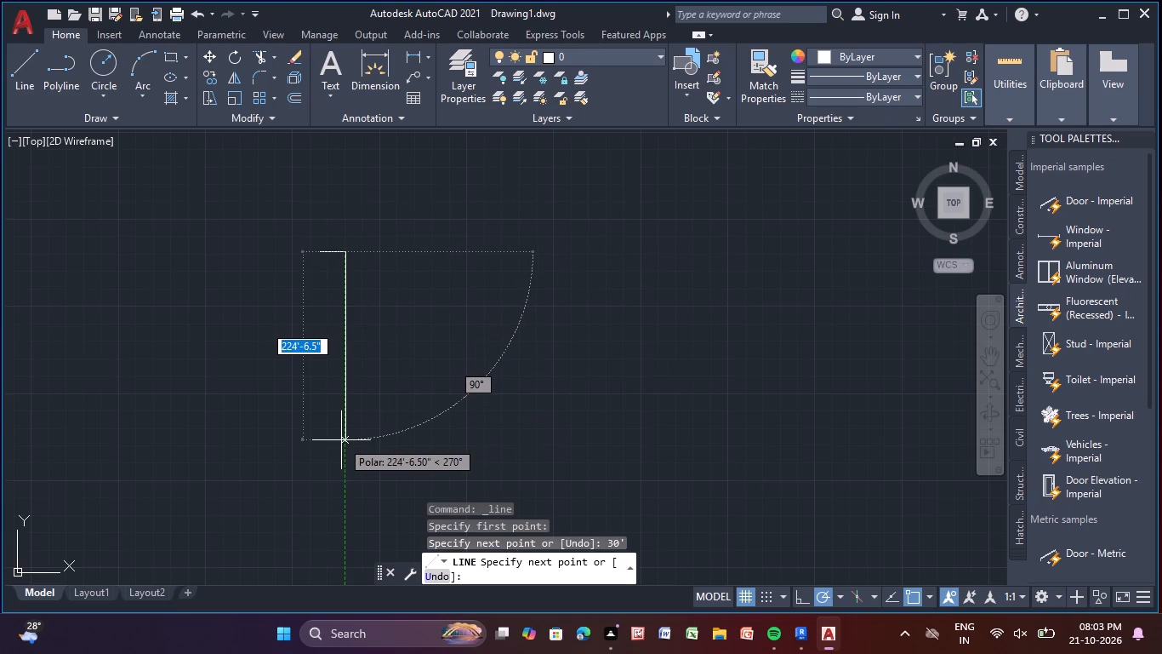
{"action": "type", "text": "50'"}
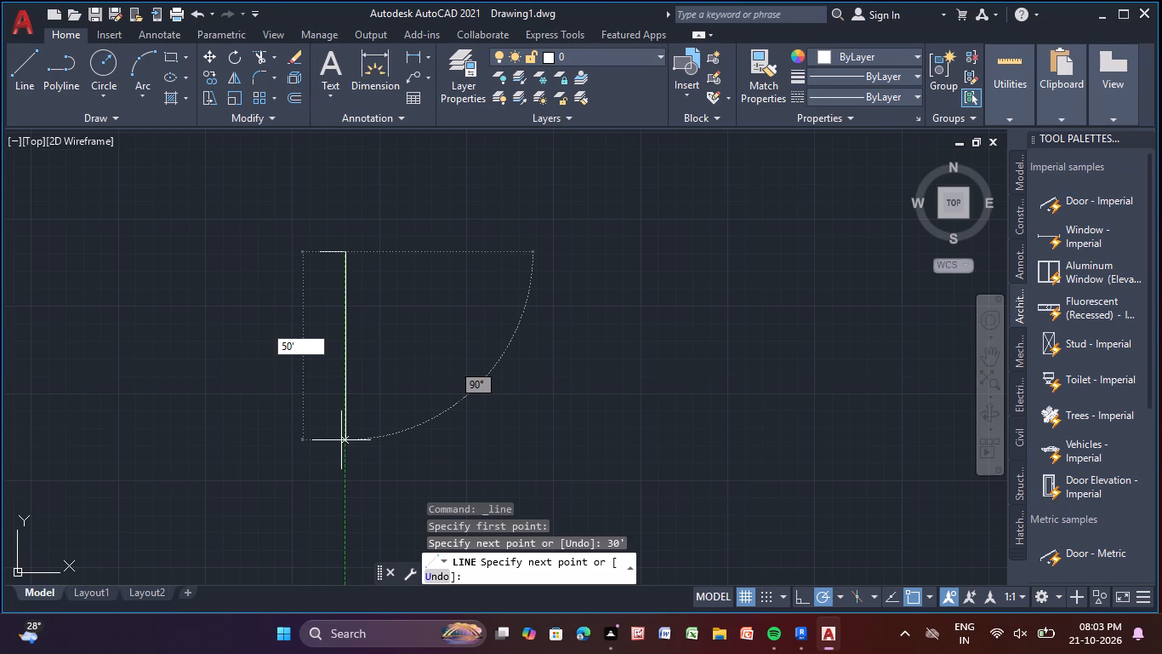
{"action": "key", "text": "Return"}
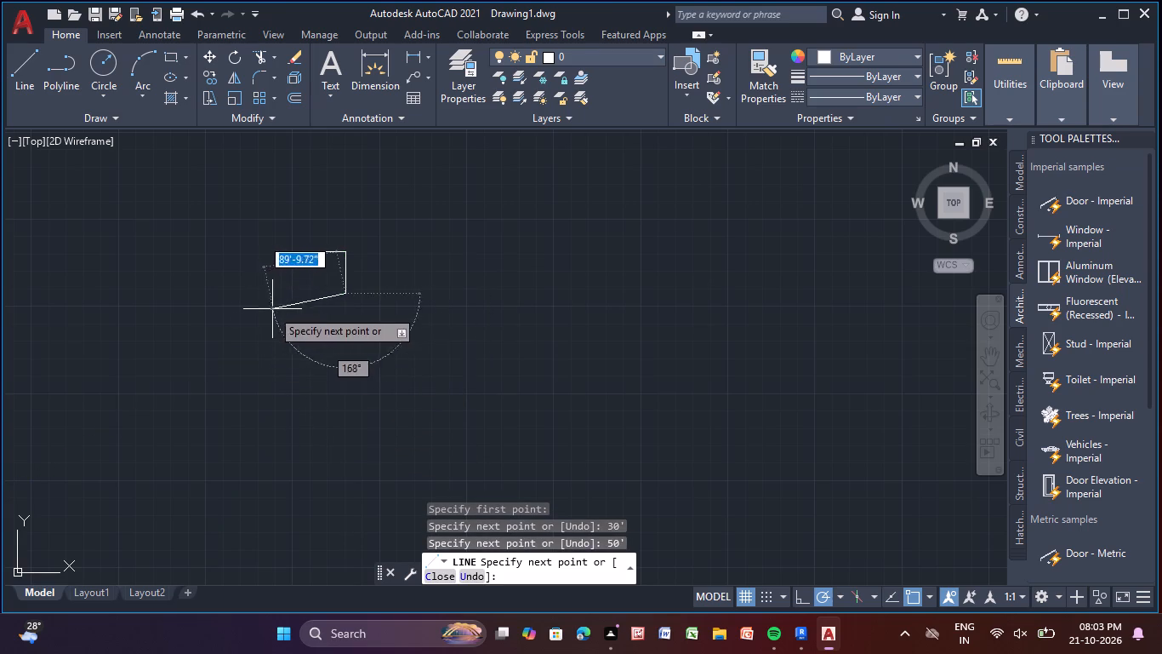
{"action": "type", "text": "30'"}
{"action": "key", "text": "Return"}
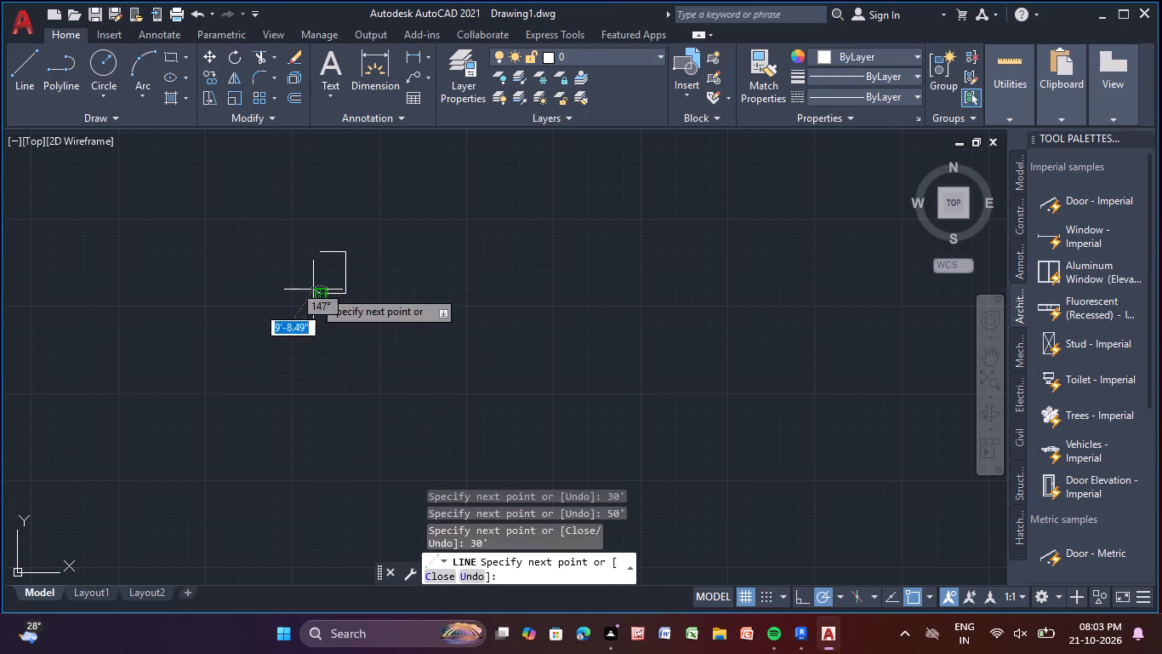
{"action": "scroll", "coordinate": [320, 252], "scroll_direction": "up", "scroll_amount": 3}
{"action": "left_click", "coordinate": [322, 250]}
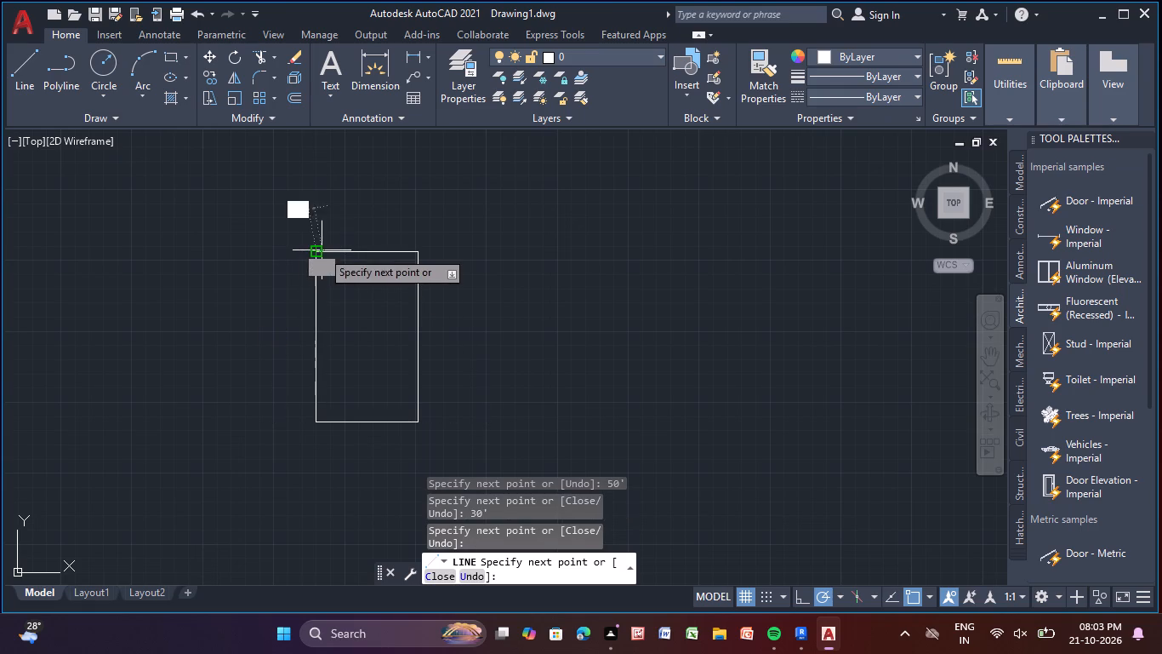
{"action": "key", "text": "Escape"}
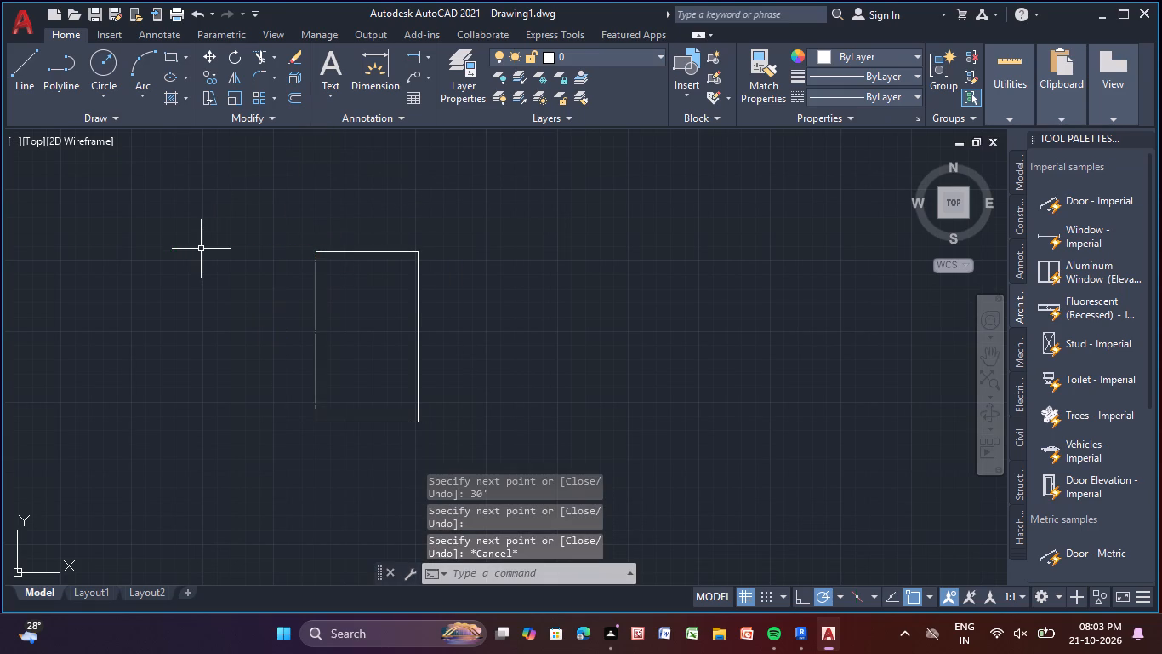
Offset the top boundary line 9" inward to form the top exterior wall.
{"action": "middle_click_drag", "start_coordinate": [319, 301], "coordinate": [488, 346]}
{"action": "scroll", "coordinate": [480, 356], "scroll_direction": "up", "scroll_amount": 3}
{"action": "middle_click_drag", "start_coordinate": [477, 354], "coordinate": [368, 358]}
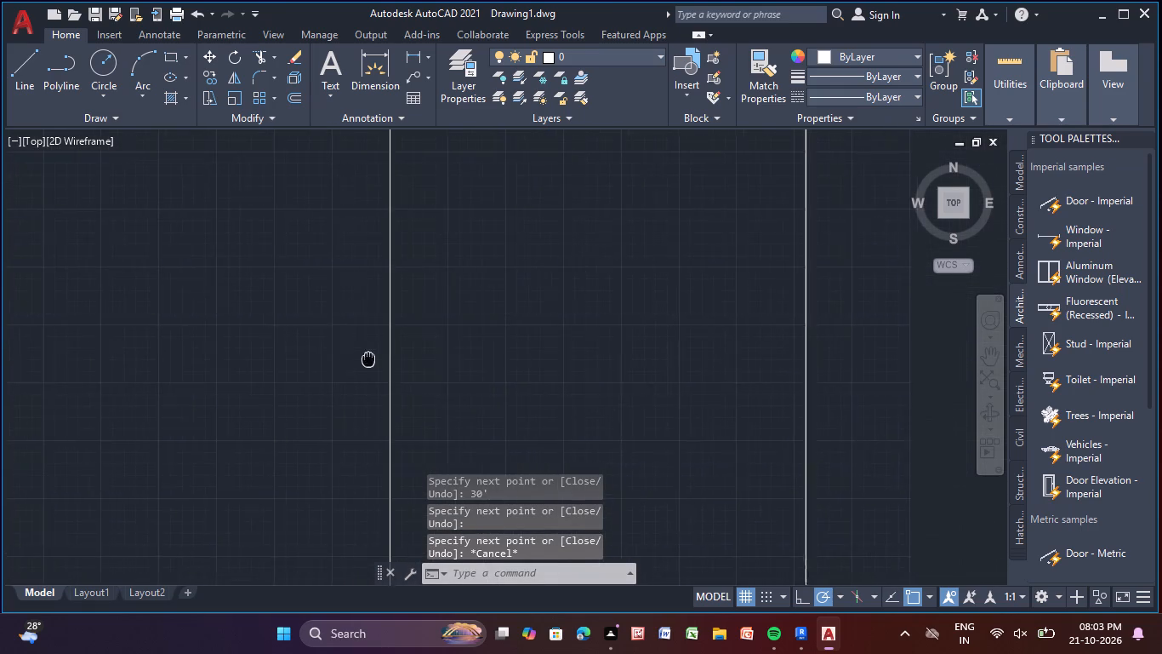
{"action": "middle_click_drag", "start_coordinate": [368, 358], "coordinate": [367, 358]}
{"action": "scroll", "coordinate": [384, 313], "scroll_direction": "down", "scroll_amount": 3}
{"action": "middle_click_drag", "start_coordinate": [417, 307], "coordinate": [412, 342]}
{"action": "scroll", "coordinate": [428, 305], "scroll_direction": "up", "scroll_amount": 3}
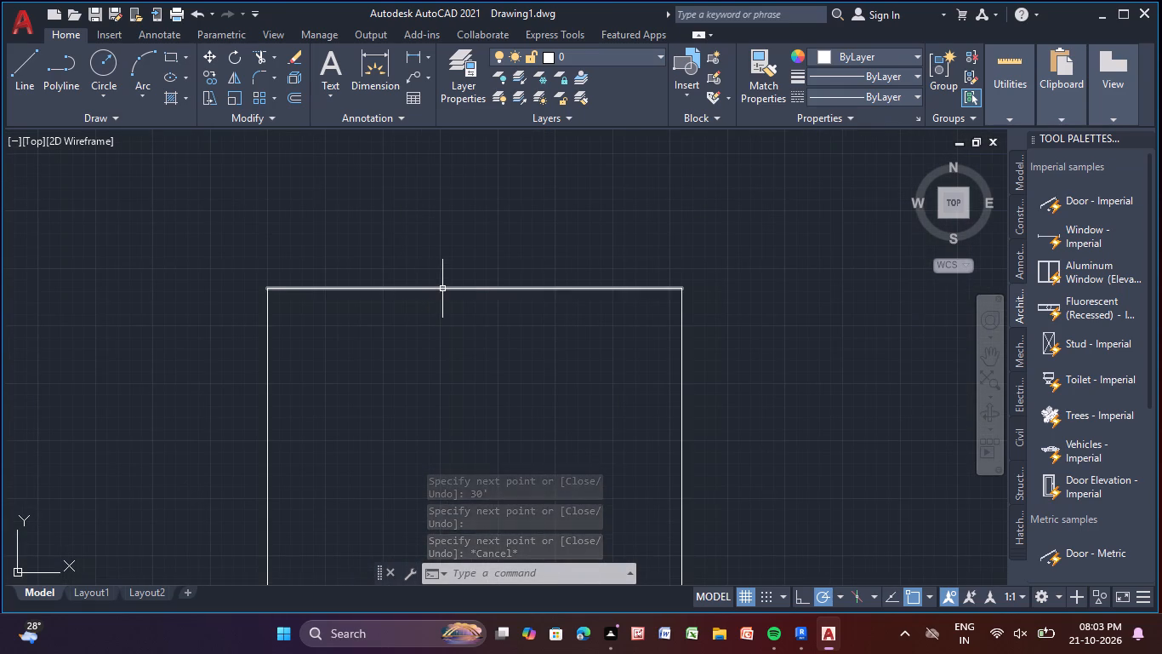
{"action": "left_click", "coordinate": [442, 289]}
{"action": "left_click", "coordinate": [299, 97]}
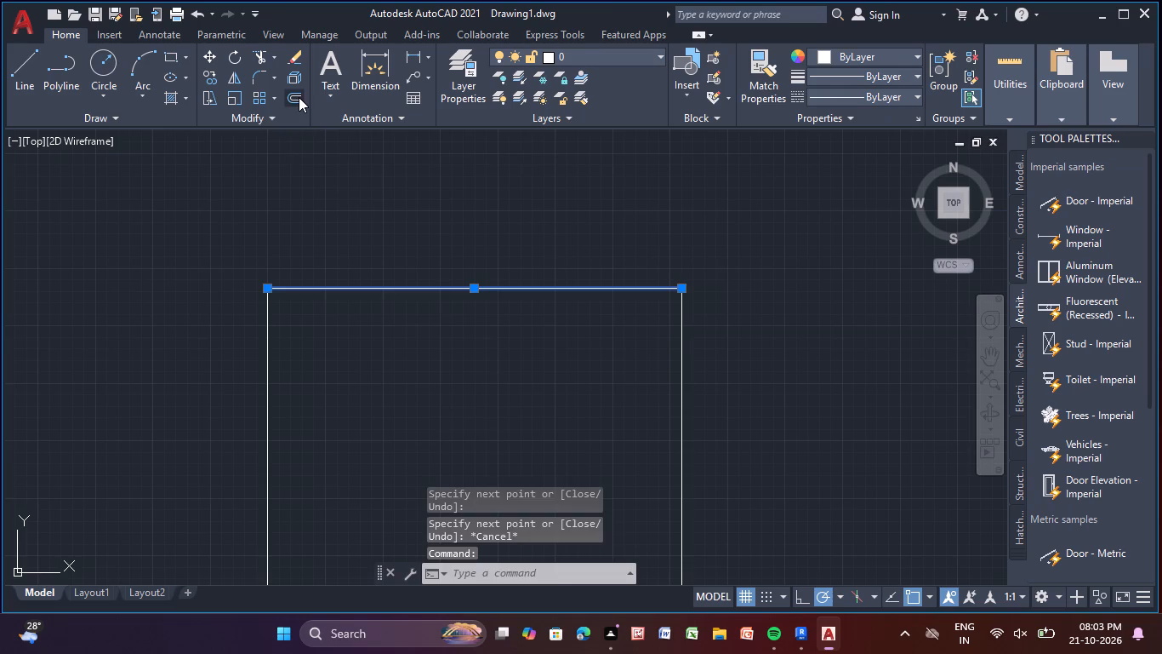
{"action": "key", "text": "Return"}
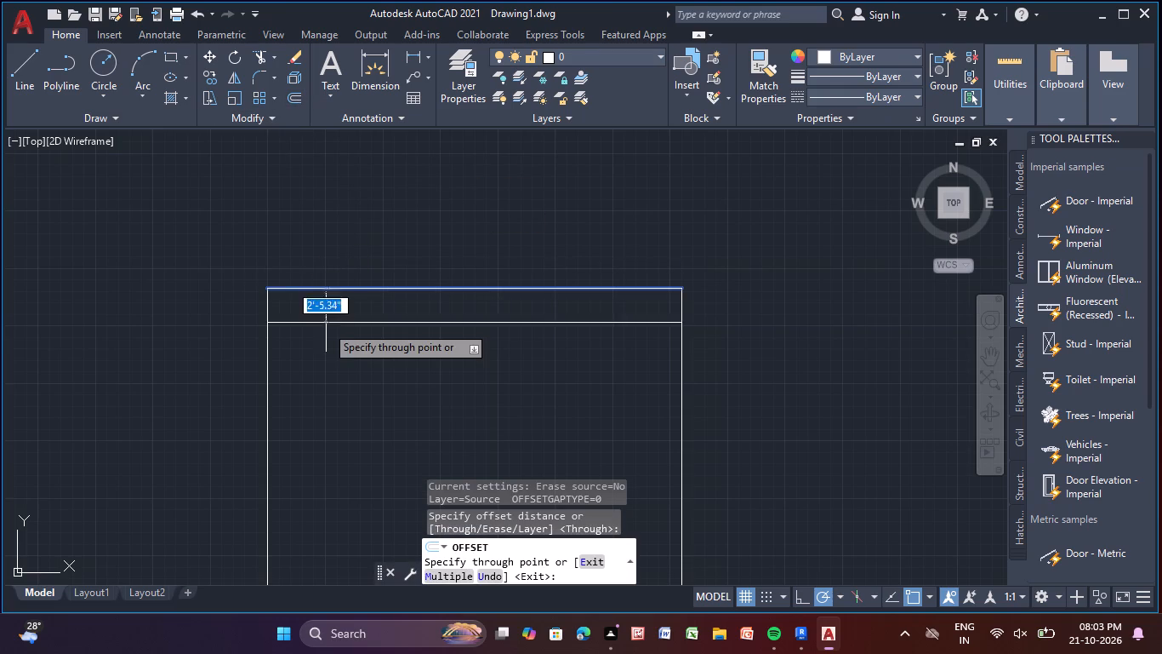
{"action": "key", "text": "9"}
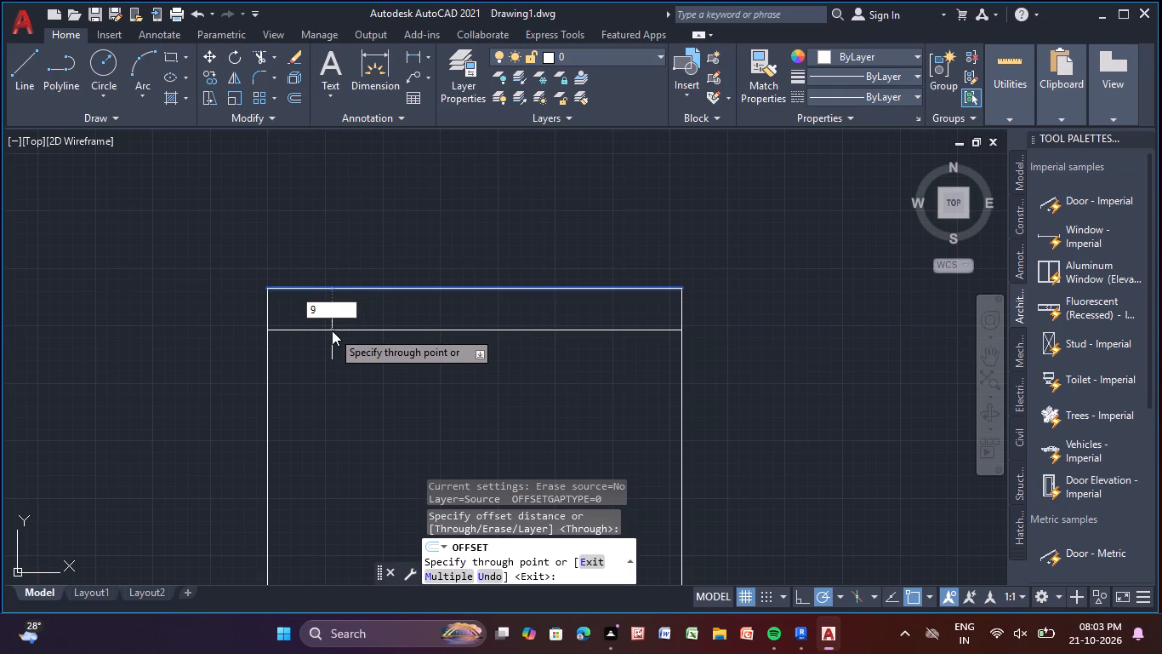
{"action": "key", "text": "shift+quotedbl"}
{"action": "key", "text": "Return"}
Offset the left and right boundary lines 9" inward to form the side exterior walls.
{"action": "scroll", "coordinate": [308, 318], "scroll_direction": "down", "scroll_amount": 1}
{"action": "middle_click_drag", "start_coordinate": [322, 368], "coordinate": [305, 237]}
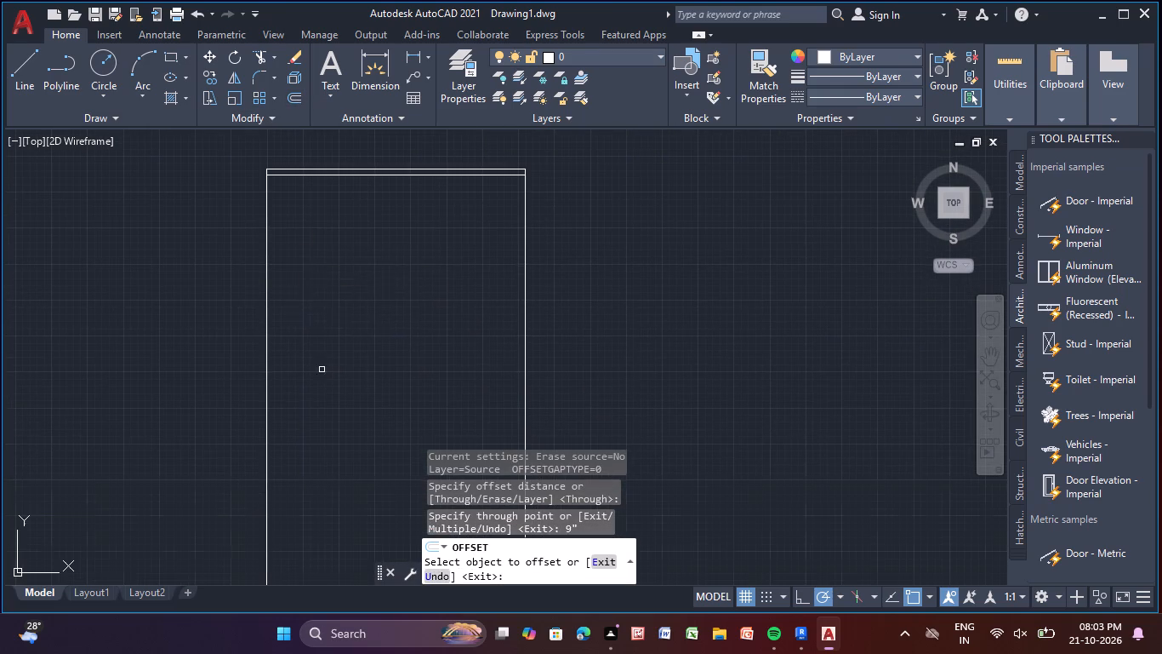
{"action": "left_click", "coordinate": [267, 292]}
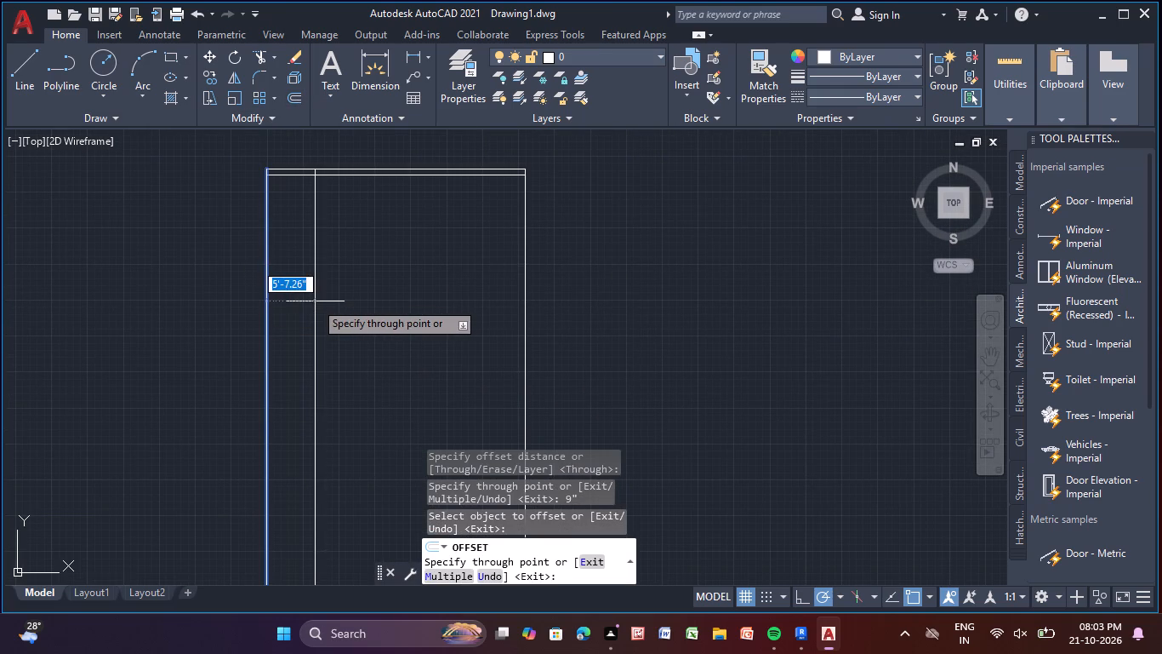
{"action": "type", "text": "9\""}
{"action": "key", "text": "Return"}
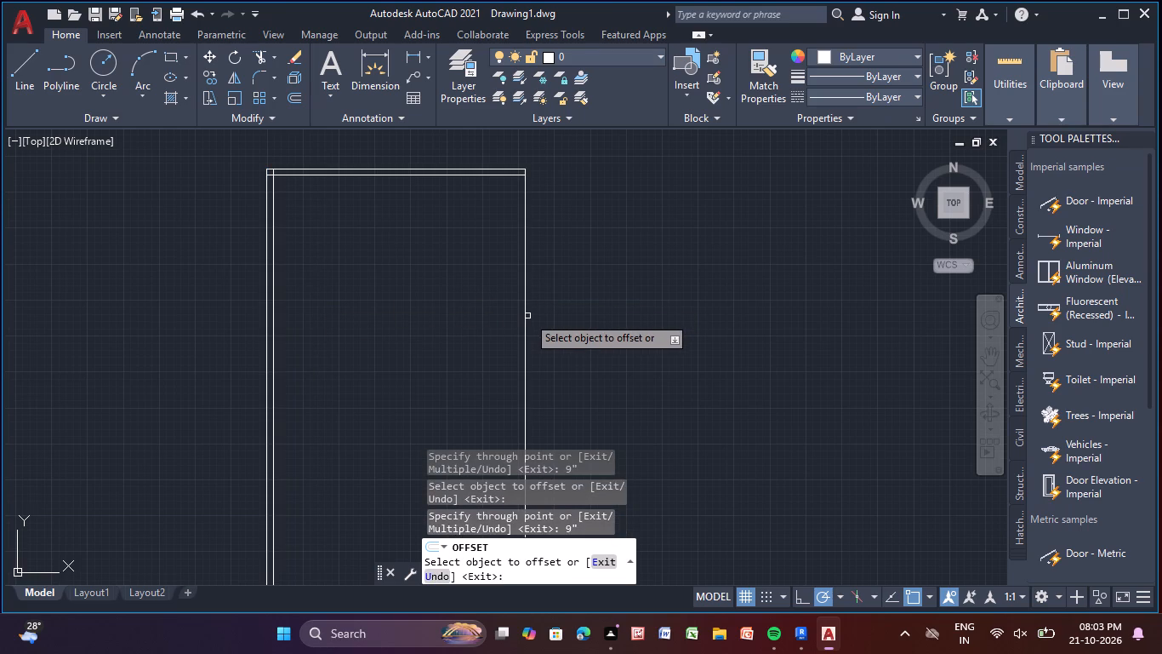
{"action": "left_click", "coordinate": [526, 318]}
{"action": "key", "text": "9"}
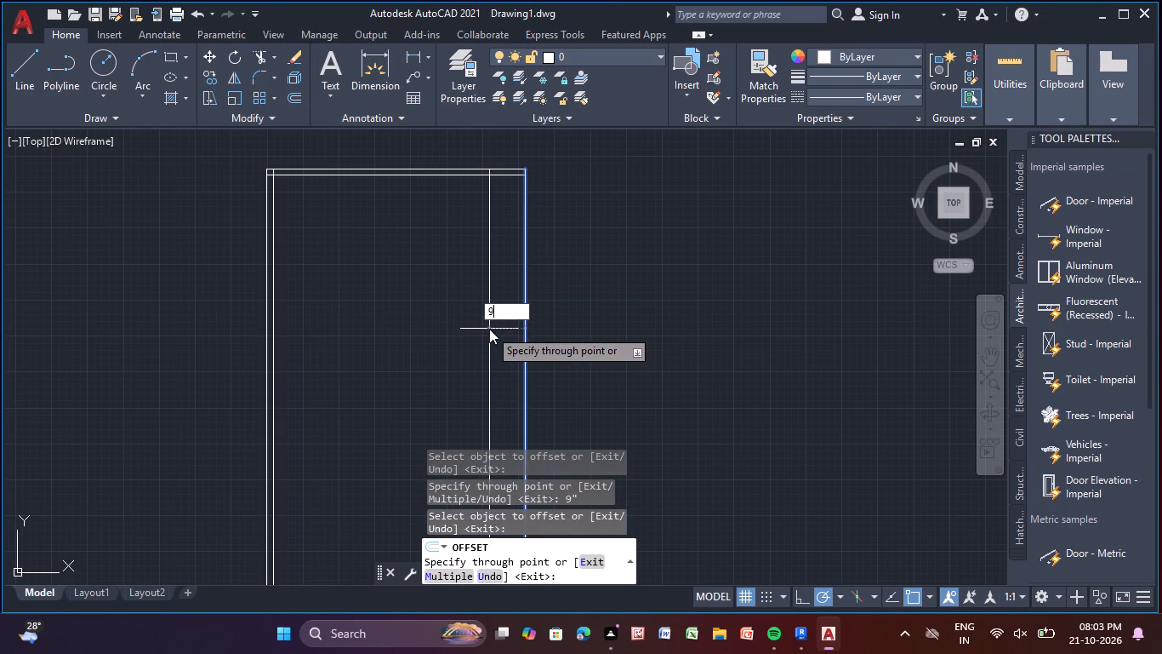
{"action": "key", "text": "shift+quotedbl"}
{"action": "key", "text": "Return"}
Offset the bottom boundary line 9" inward to form the bottom exterior wall.
{"action": "scroll", "coordinate": [487, 330], "scroll_direction": "down", "scroll_amount": 1}
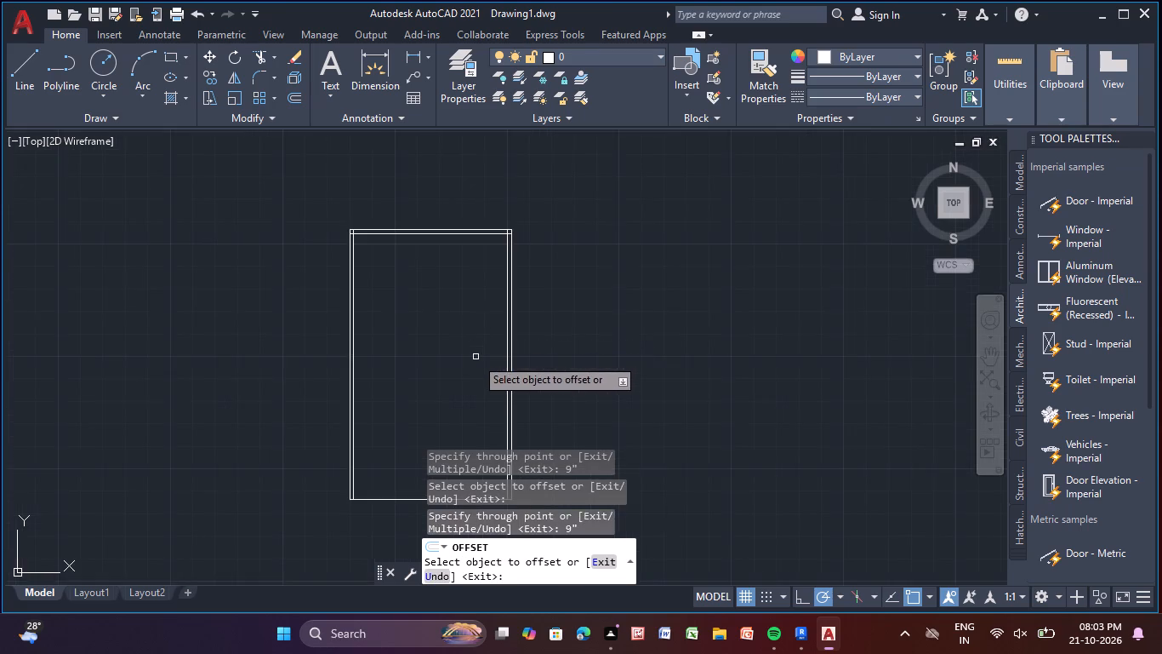
{"action": "middle_click_drag", "start_coordinate": [471, 360], "coordinate": [403, 242]}
{"action": "scroll", "coordinate": [403, 238], "scroll_direction": "up", "scroll_amount": 1}
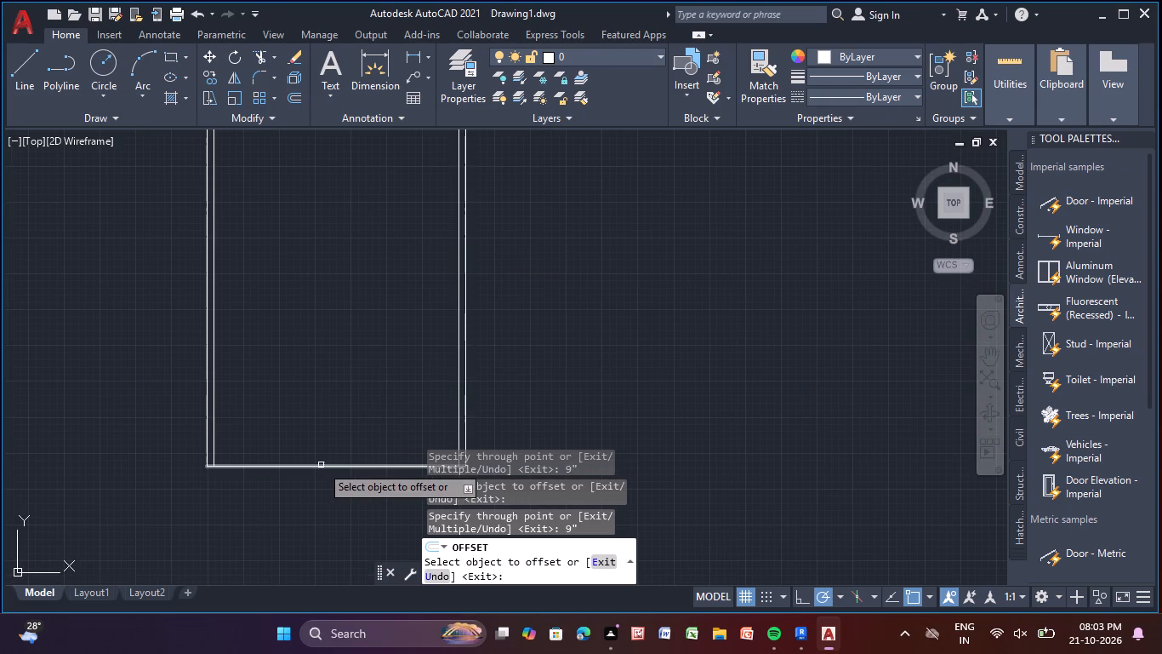
{"action": "left_click", "coordinate": [321, 465]}
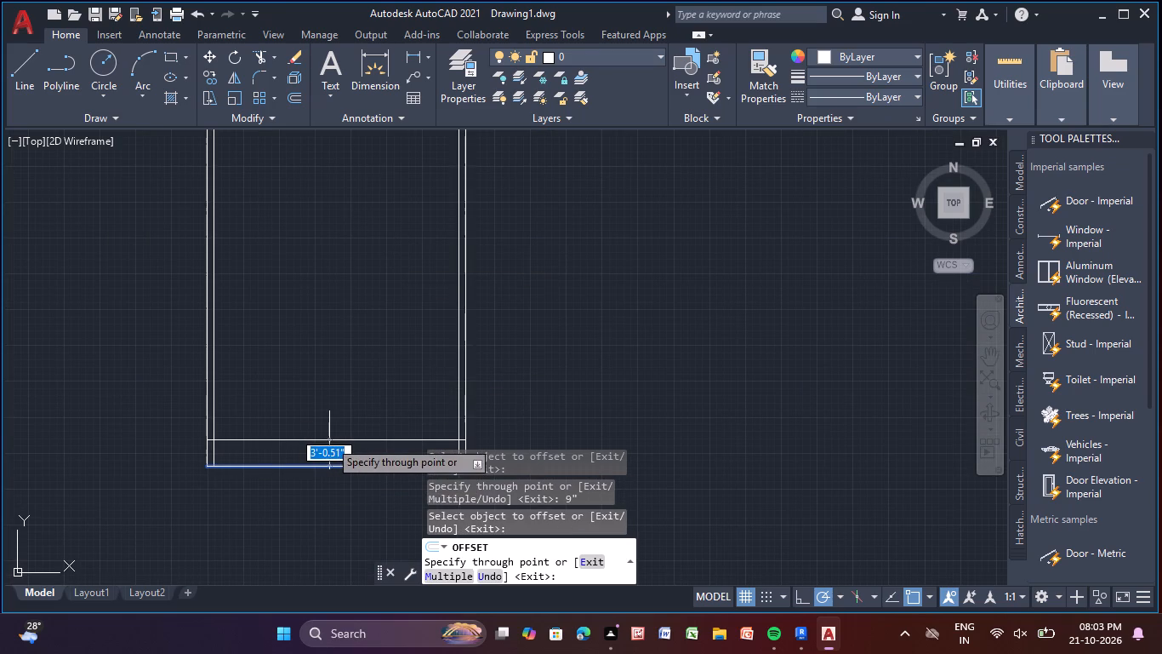
{"action": "key", "text": "9"}
{"action": "key", "text": "shift+quotedbl"}
{"action": "key", "text": "Return"}
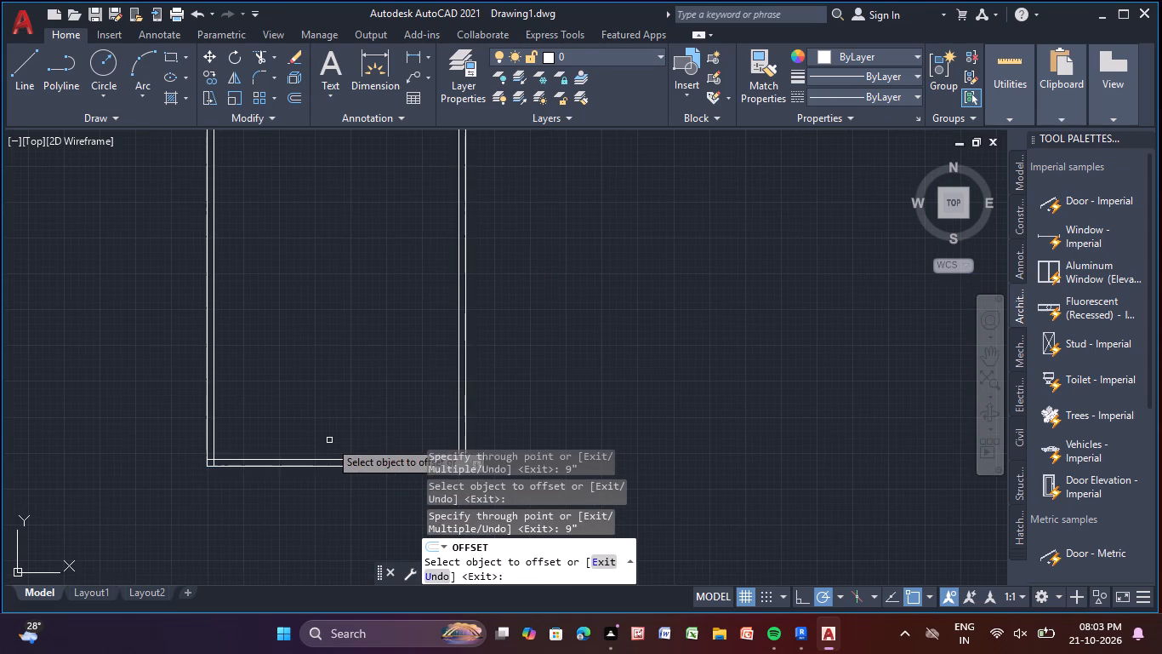
Offset the left exterior wall's inner line 8'-0" into the plan for the first vertical partition.
{"action": "scroll", "coordinate": [314, 272], "scroll_direction": "down", "scroll_amount": 1}
{"action": "middle_click_drag", "start_coordinate": [310, 284], "coordinate": [341, 467]}
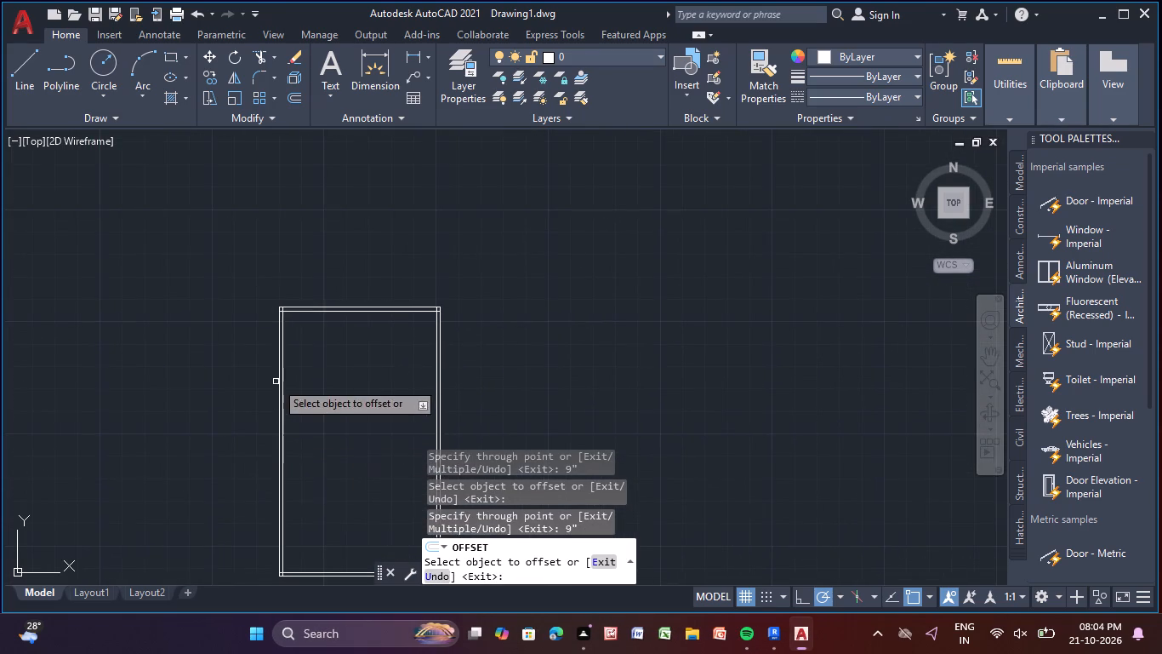
{"action": "scroll", "coordinate": [284, 336], "scroll_direction": "up", "scroll_amount": 5}
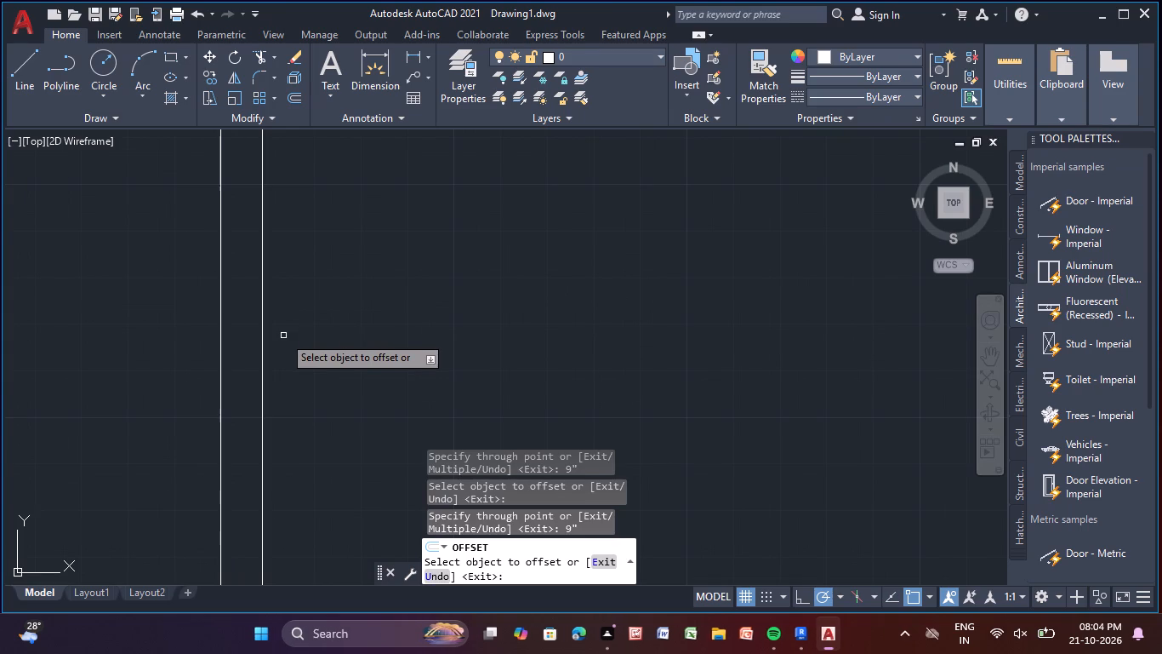
{"action": "left_click", "coordinate": [261, 326]}
{"action": "scroll", "coordinate": [416, 330], "scroll_direction": "down", "scroll_amount": 2}
{"action": "middle_click_drag", "start_coordinate": [418, 331], "coordinate": [450, 377]}
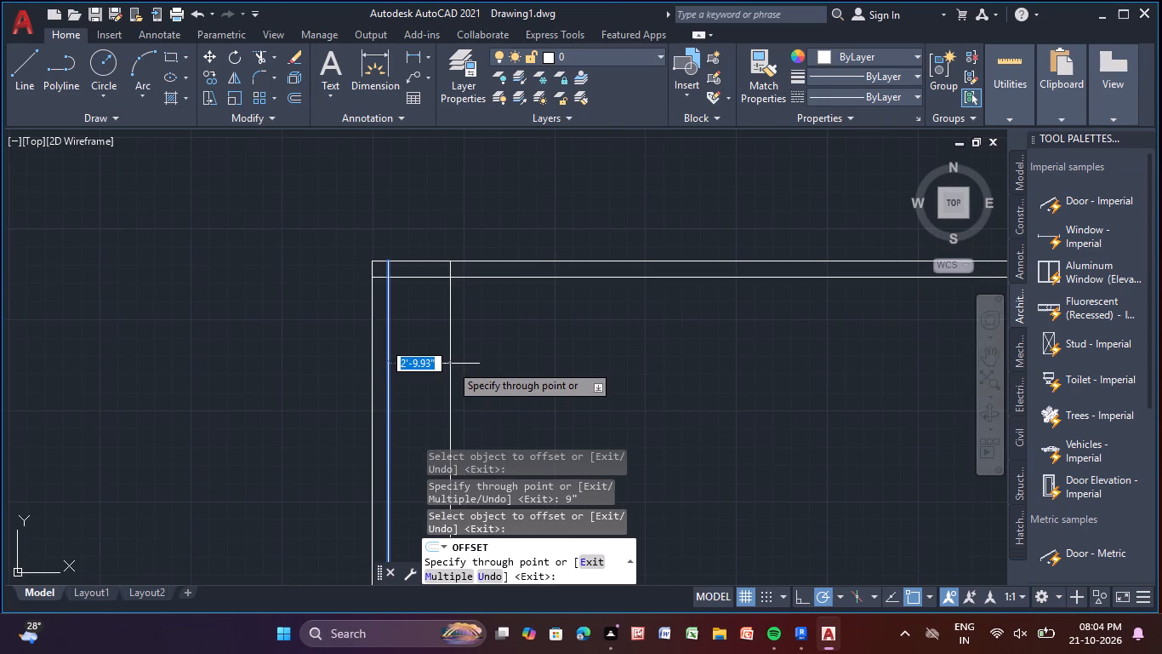
{"action": "type", "text": "8'-0\""}
{"action": "key", "text": "Return"}
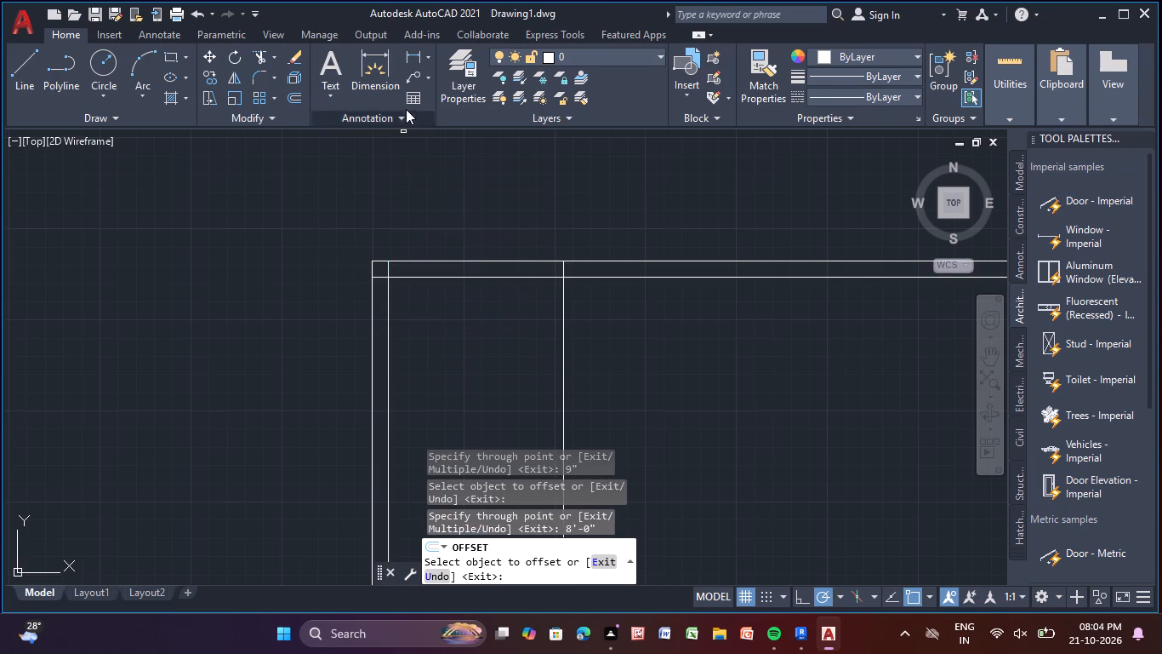
Offset the first vertical partition line 12'-8" toward the right exterior wall for a second vertical partition.
{"action": "scroll", "coordinate": [643, 427], "scroll_direction": "down", "scroll_amount": 1}
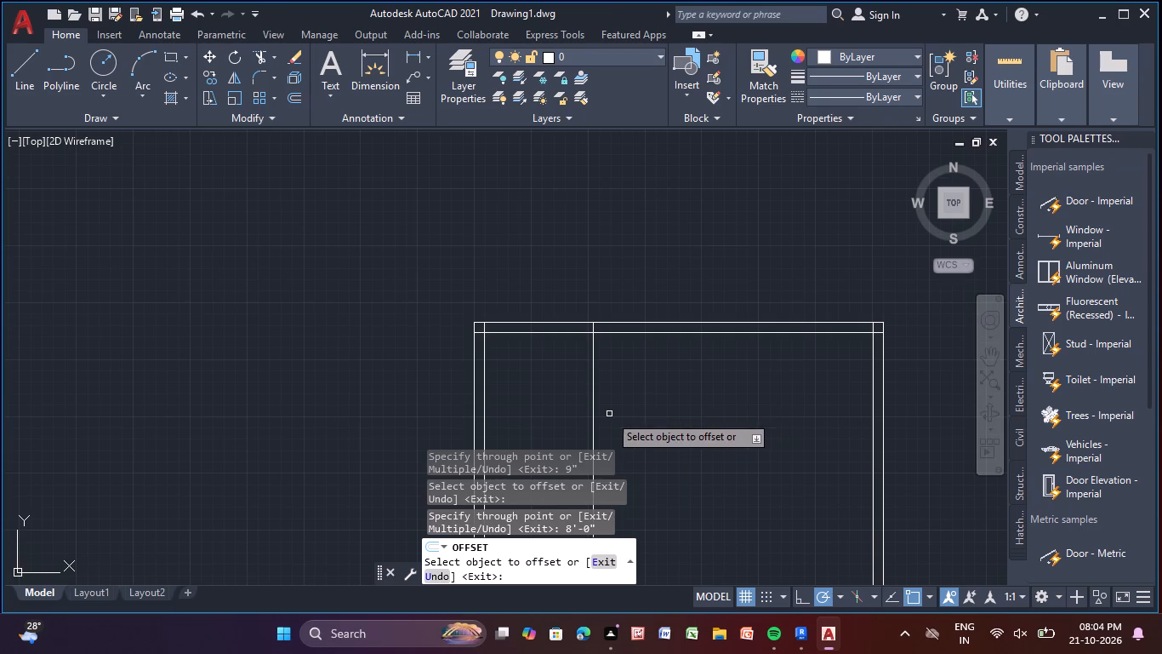
{"action": "middle_click_drag", "start_coordinate": [560, 431], "coordinate": [421, 399]}
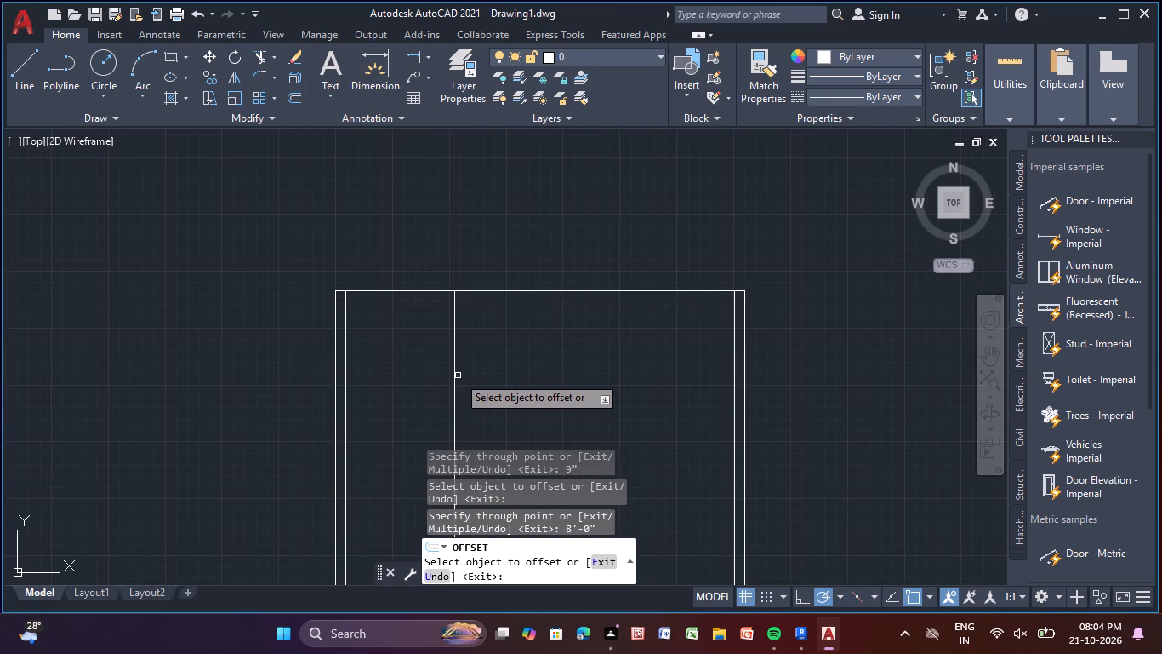
{"action": "left_click", "coordinate": [453, 377]}
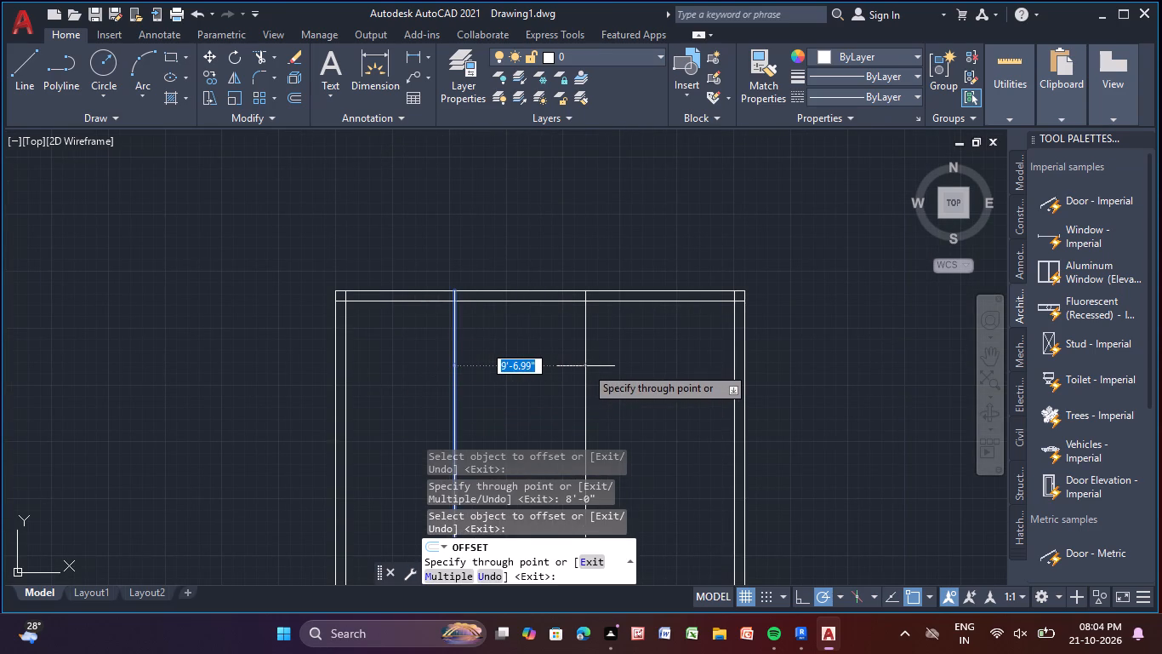
{"action": "type", "text": "12'"}
{"action": "type", "text": "-8"}
{"action": "key", "text": "shift+quotedbl"}
{"action": "key", "text": "Return"}
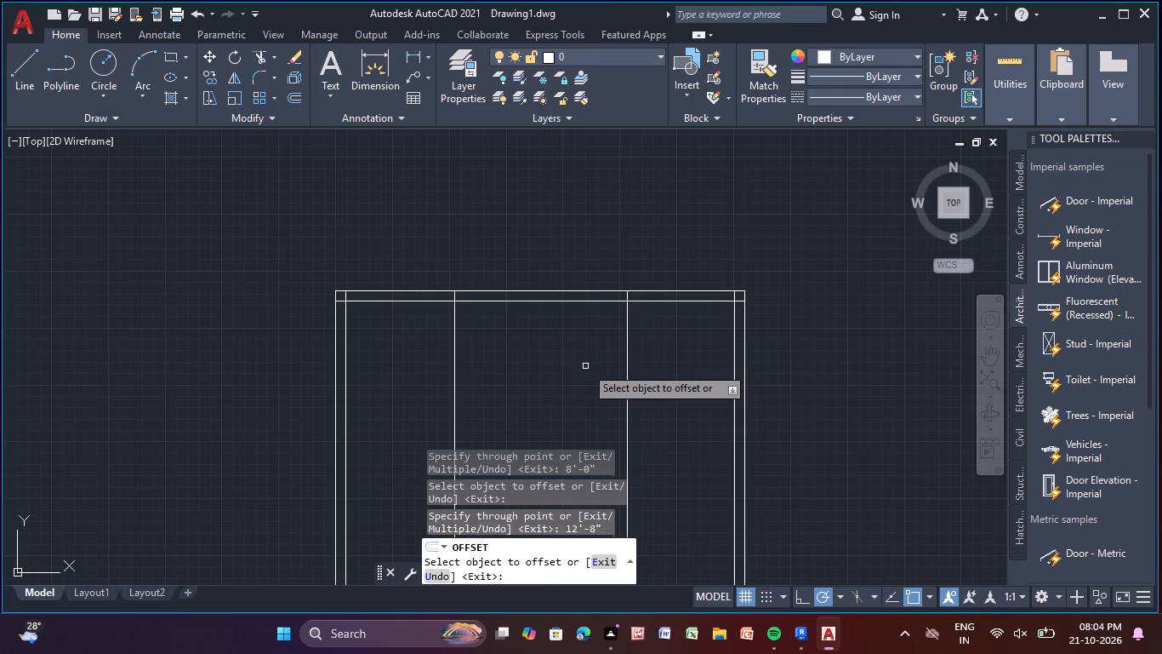
Offset the top exterior wall's inner line 5'-0" downward for a horizontal partition.
{"action": "left_click", "coordinate": [525, 301]}
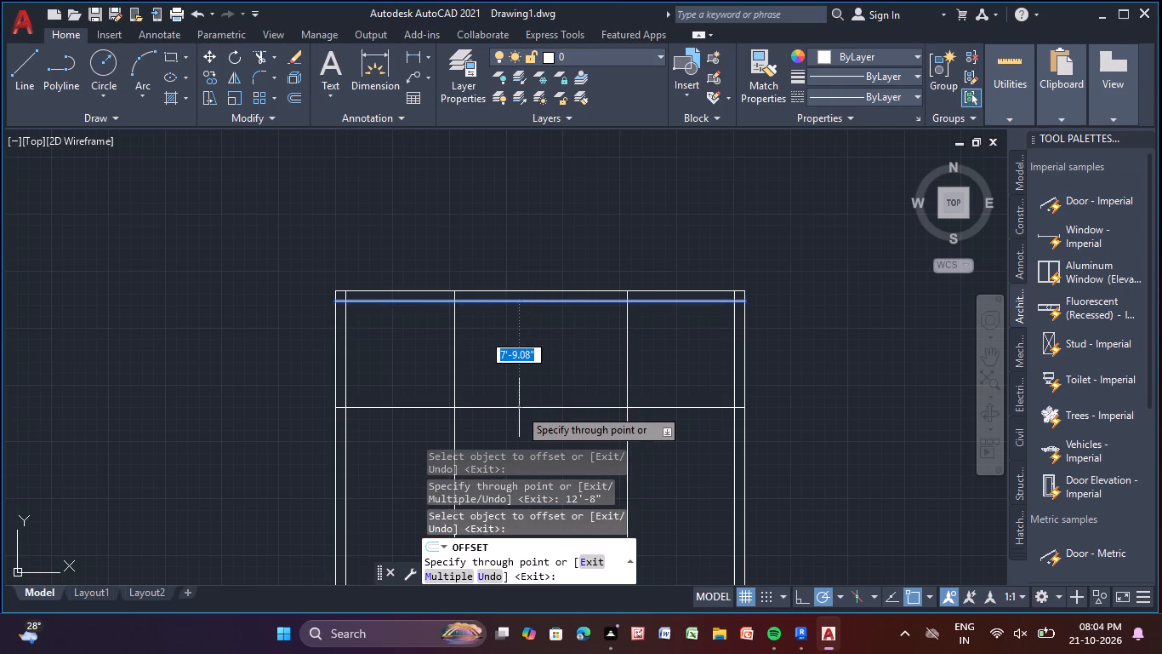
{"action": "type", "text": "5'"}
{"action": "key", "text": "minus"}
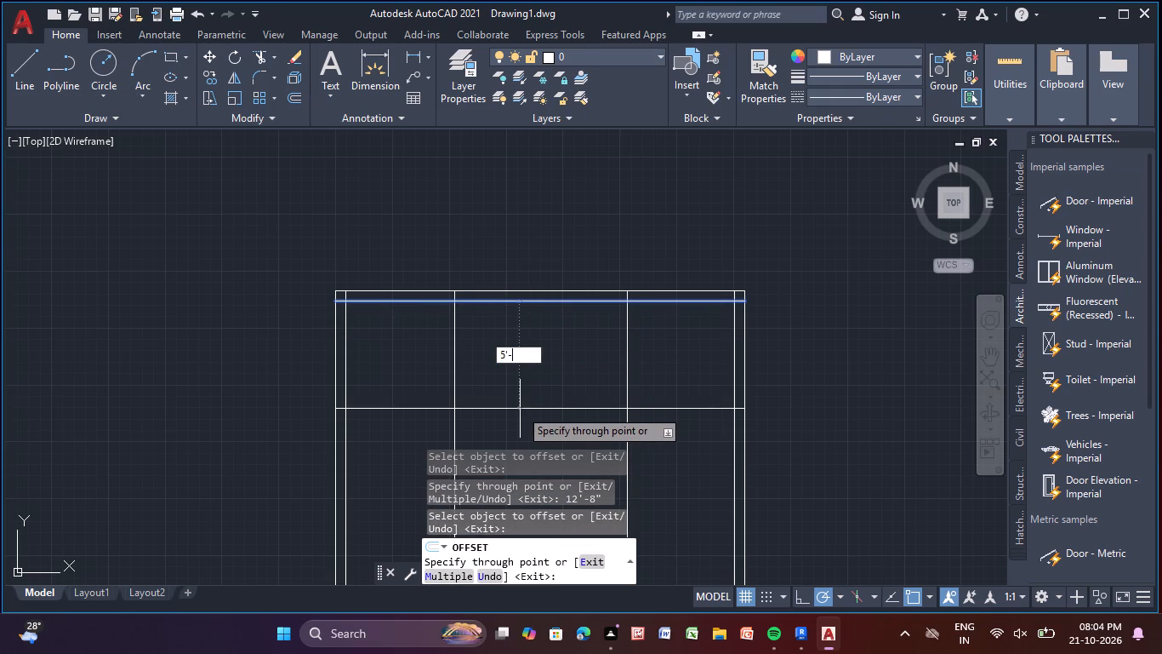
{"action": "key", "text": "0"}
{"action": "key", "text": "shift+quotedbl"}
{"action": "key", "text": "Return"}
Offset the horizontal partition line 5" downward to give that wall its thickness.
{"action": "scroll", "coordinate": [516, 406], "scroll_direction": "down", "scroll_amount": 1}
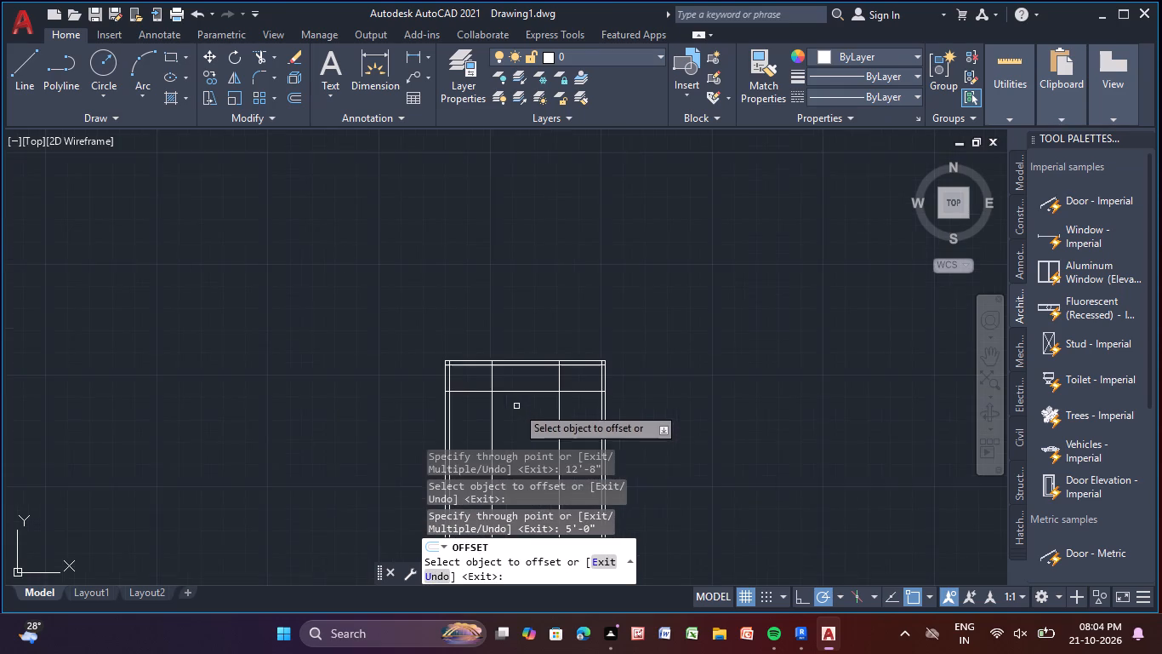
{"action": "scroll", "coordinate": [516, 406], "scroll_direction": "down", "scroll_amount": 1}
{"action": "middle_click_drag", "start_coordinate": [516, 406], "coordinate": [493, 316]}
{"action": "scroll", "coordinate": [487, 306], "scroll_direction": "up", "scroll_amount": 2}
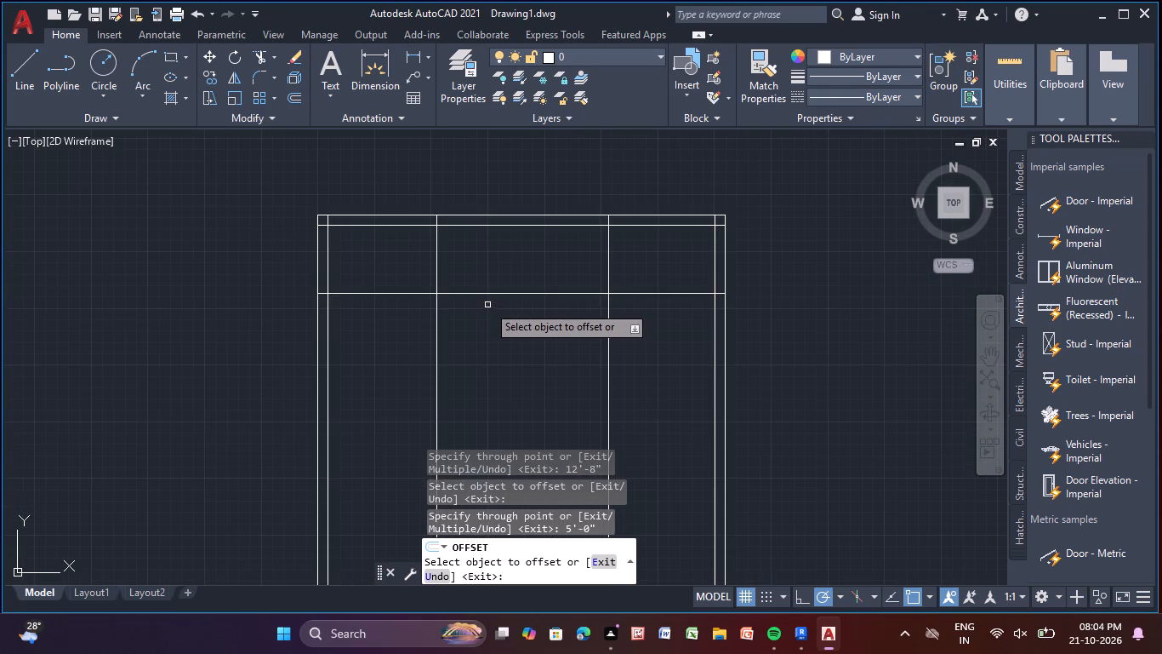
{"action": "left_click", "coordinate": [495, 294]}
{"action": "key", "text": "5"}
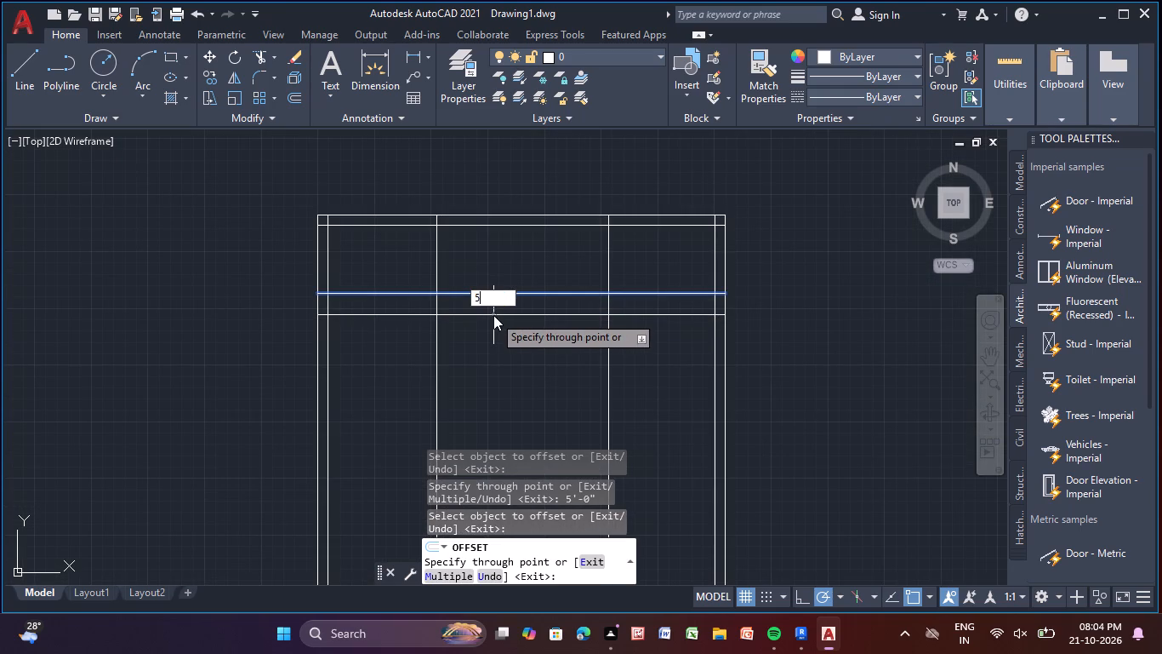
{"action": "key", "text": "shift+quotedbl"}
{"action": "key", "text": "Return"}
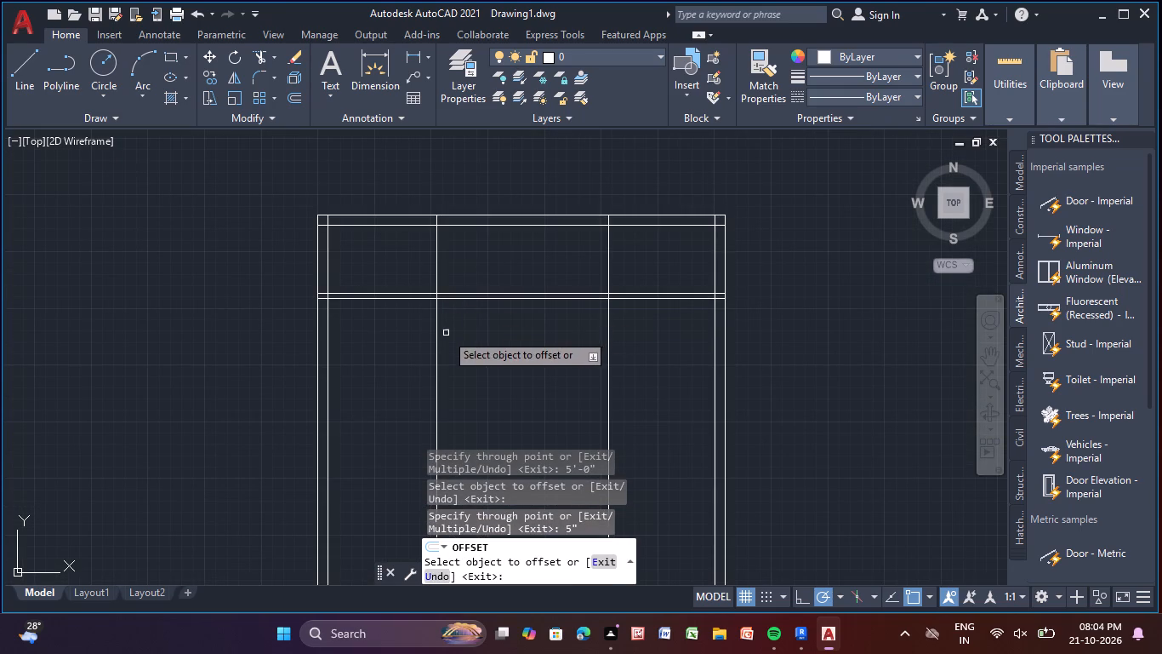
Offset both vertical partition lines 5" toward the middle of the plan to give those walls their thickness.
{"action": "left_click", "coordinate": [436, 350]}
{"action": "key", "text": "5"}
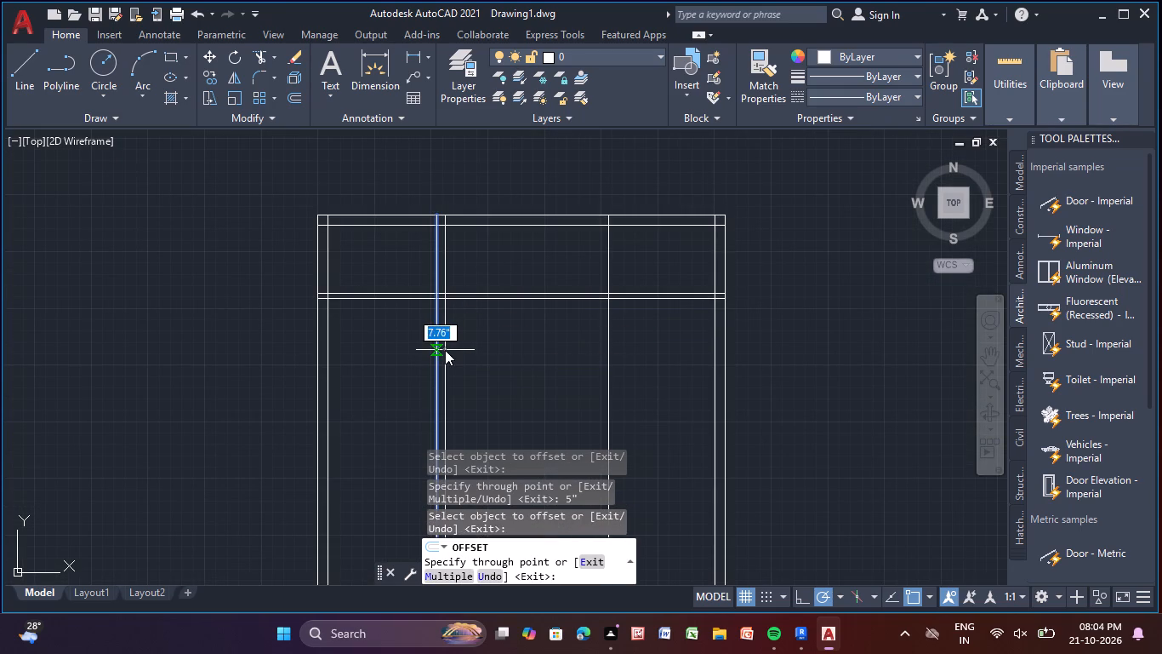
{"action": "key", "text": "shift+quotedbl"}
{"action": "key", "text": "Return"}
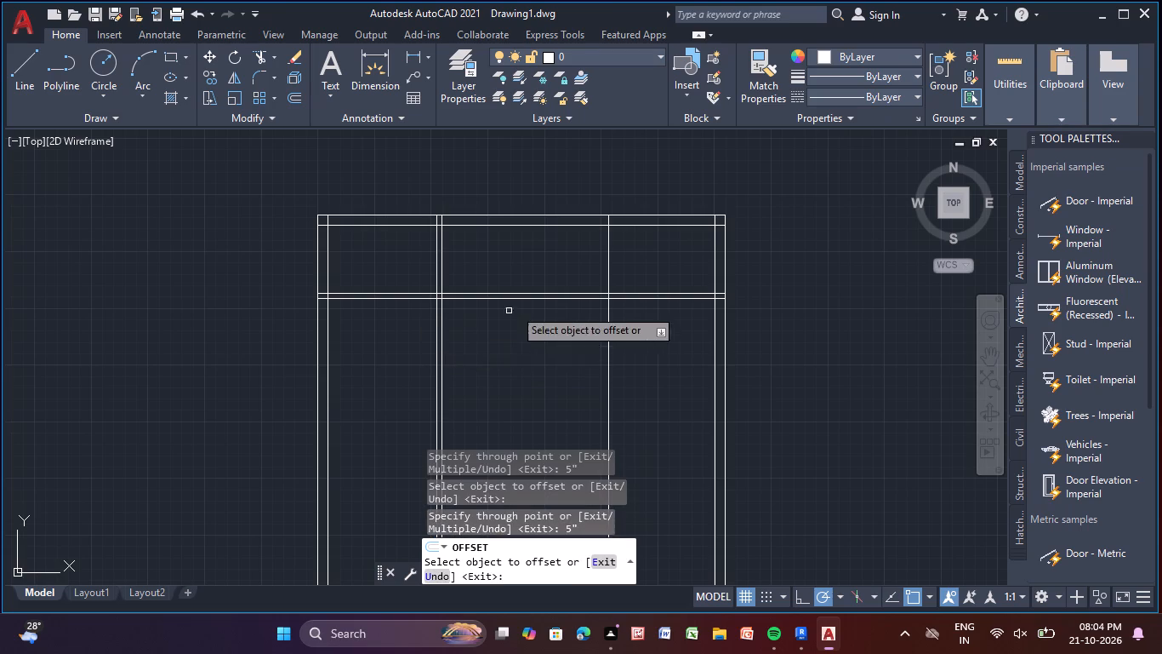
{"action": "left_click", "coordinate": [607, 364]}
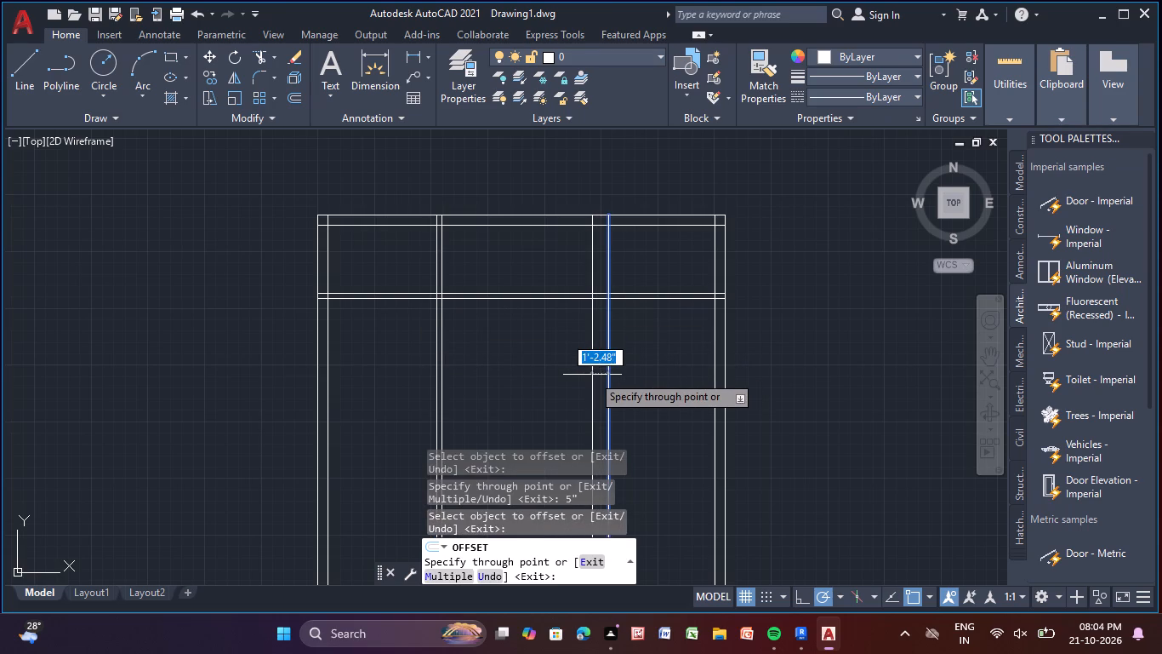
{"action": "key", "text": "5"}
{"action": "key", "text": "shift+quotedbl"}
{"action": "key", "text": "Return"}
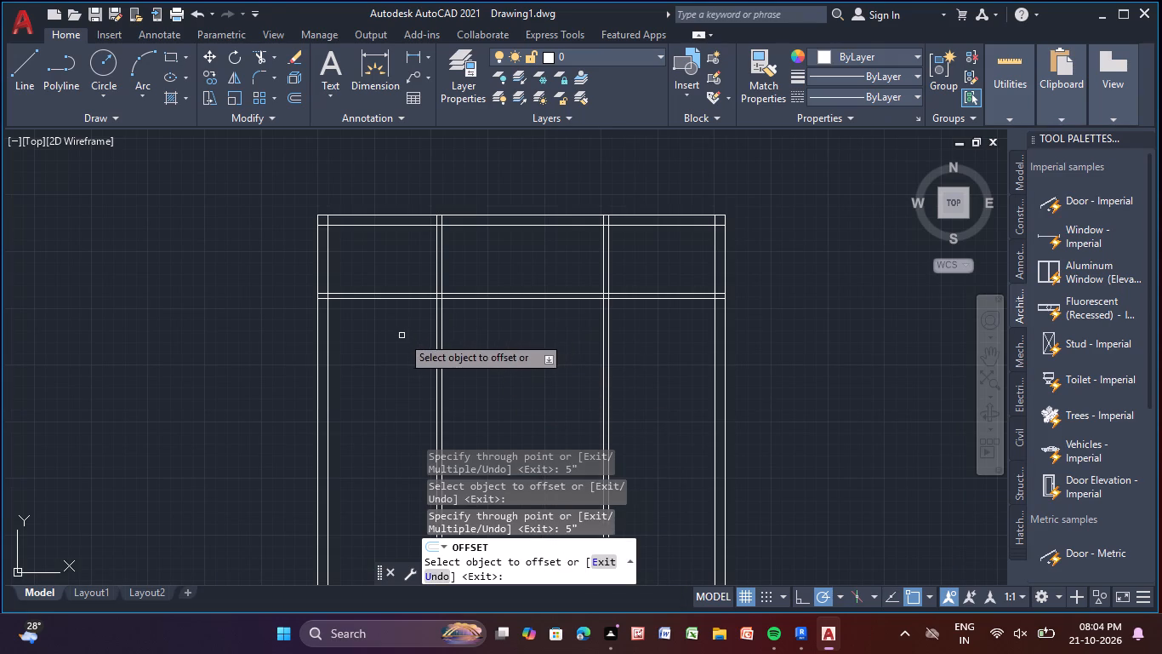
Offset the lower line of the horizontal partition 14'-6" downward for the next horizontal wall.
{"action": "middle_click_drag", "start_coordinate": [413, 297], "coordinate": [466, 202]}
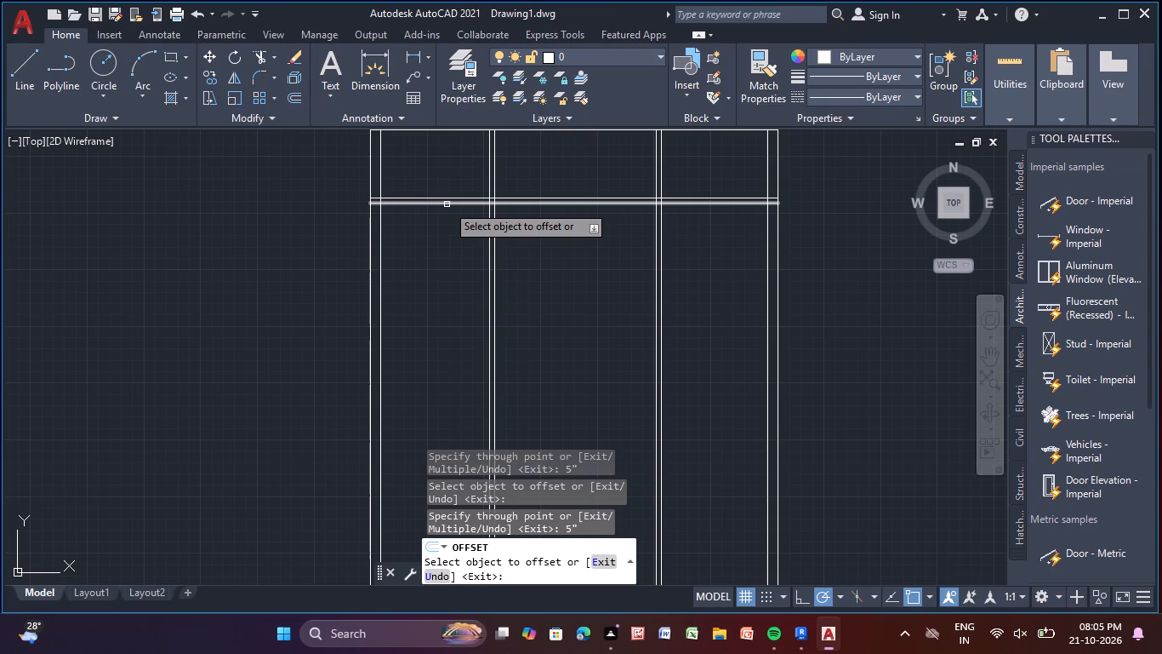
{"action": "left_click", "coordinate": [447, 204]}
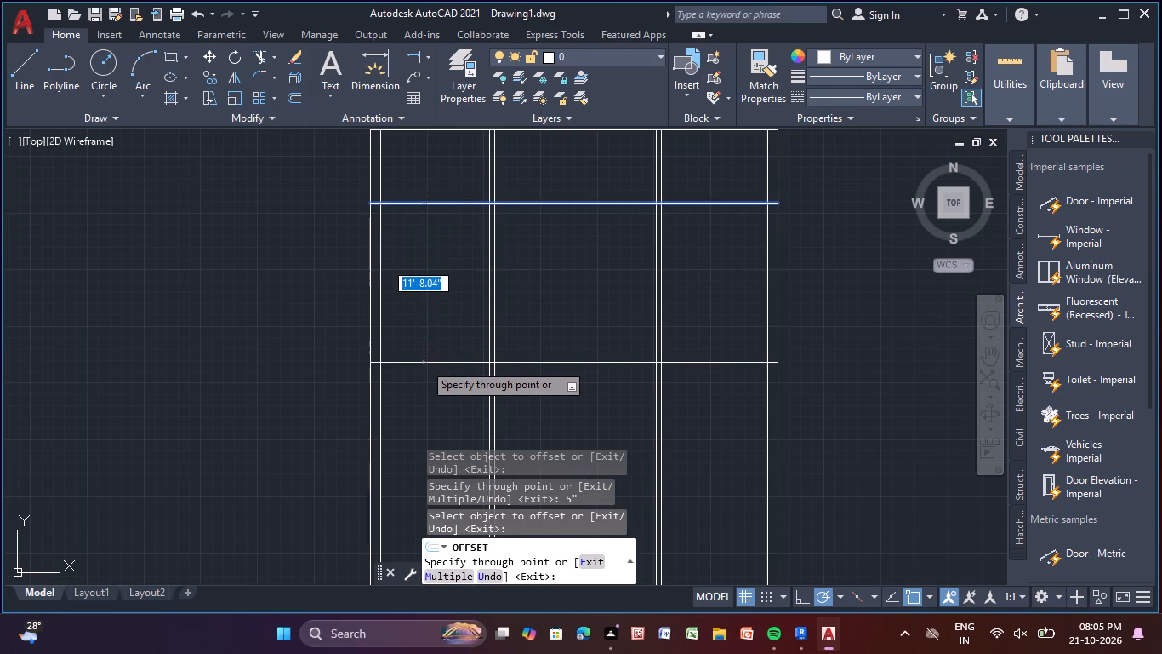
{"action": "type", "text": "14"}
{"action": "type", "text": "'-6"}
{"action": "key", "text": "shift+quotedbl"}
{"action": "key", "text": "Return"}
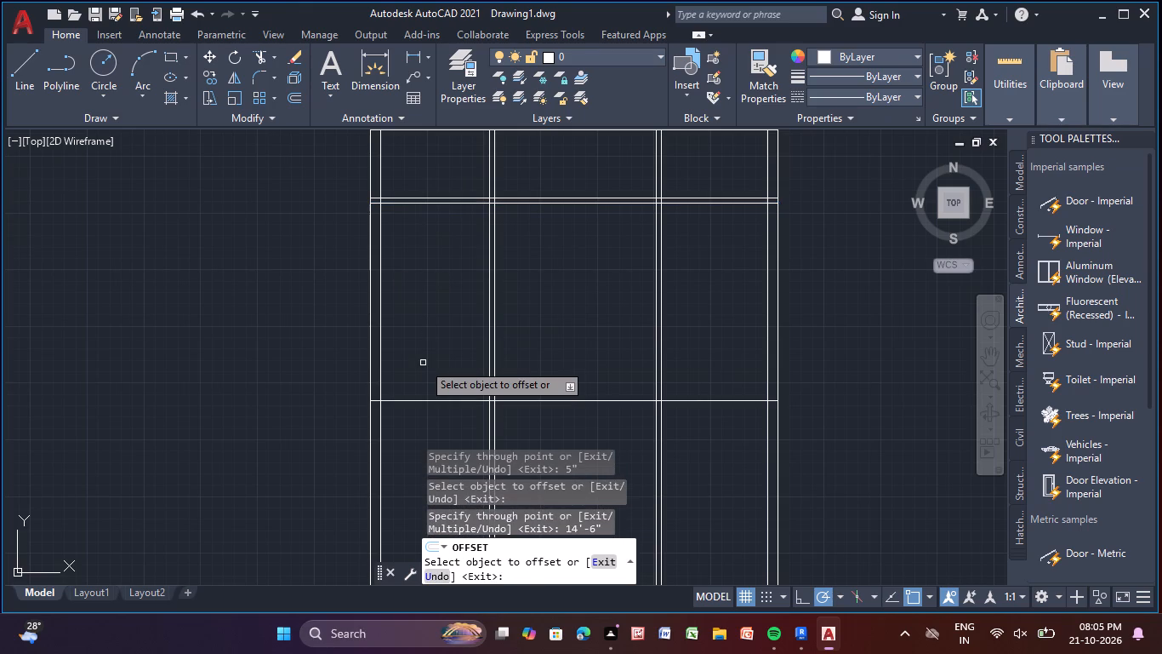
Offset the left exterior wall's inner line 11'-0" toward the middle of the plan for a vertical partition.
{"action": "left_click", "coordinate": [380, 338]}
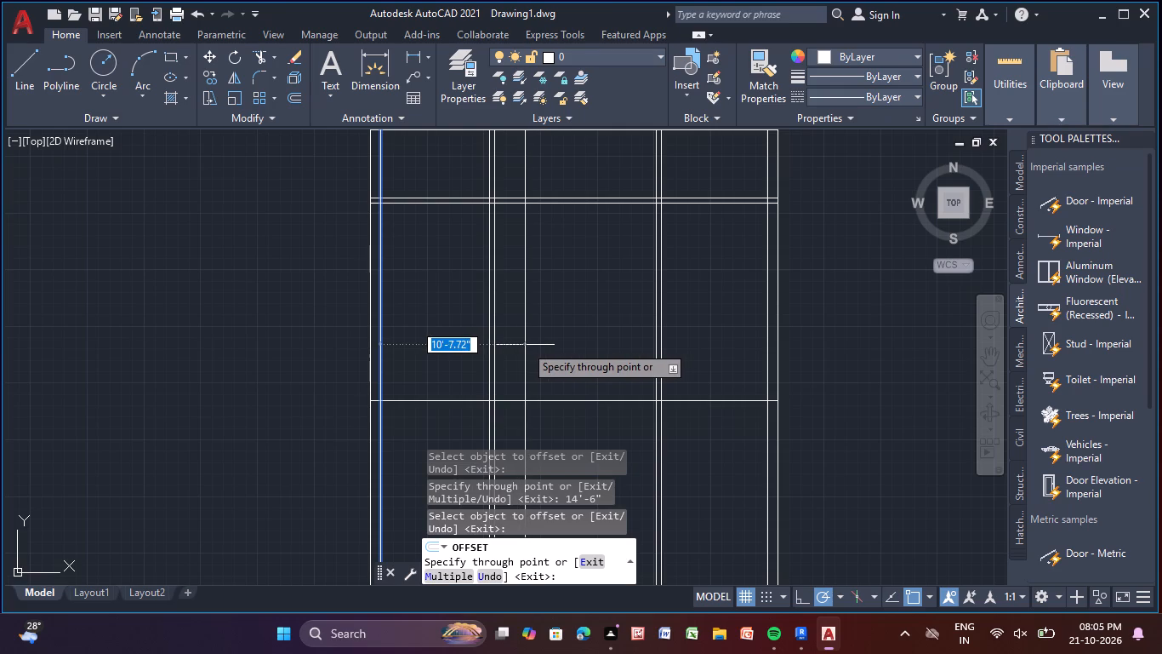
{"action": "type", "text": "11"}
{"action": "type", "text": "'-0\""}
{"action": "key", "text": "Return"}
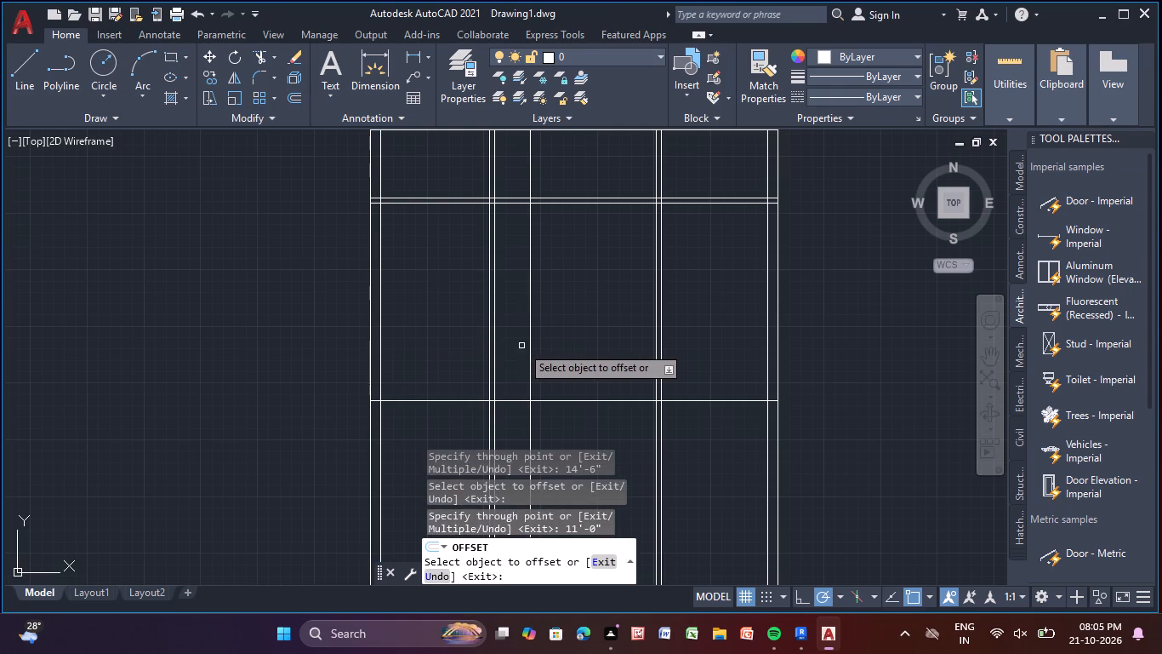
Trim the left vertical partition between the two horizontal walls, and the new 11'-0" line above the upper horizontal wall.
{"action": "left_click", "coordinate": [262, 51]}
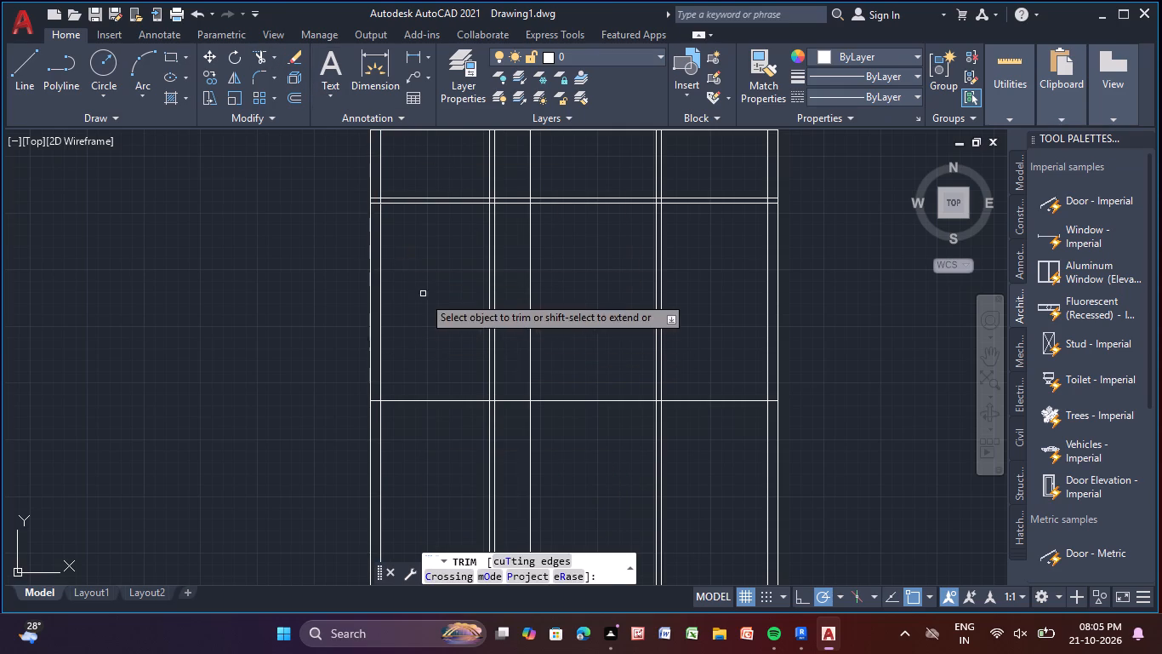
{"action": "left_click_drag", "start_coordinate": [501, 284], "coordinate": [498, 287]}
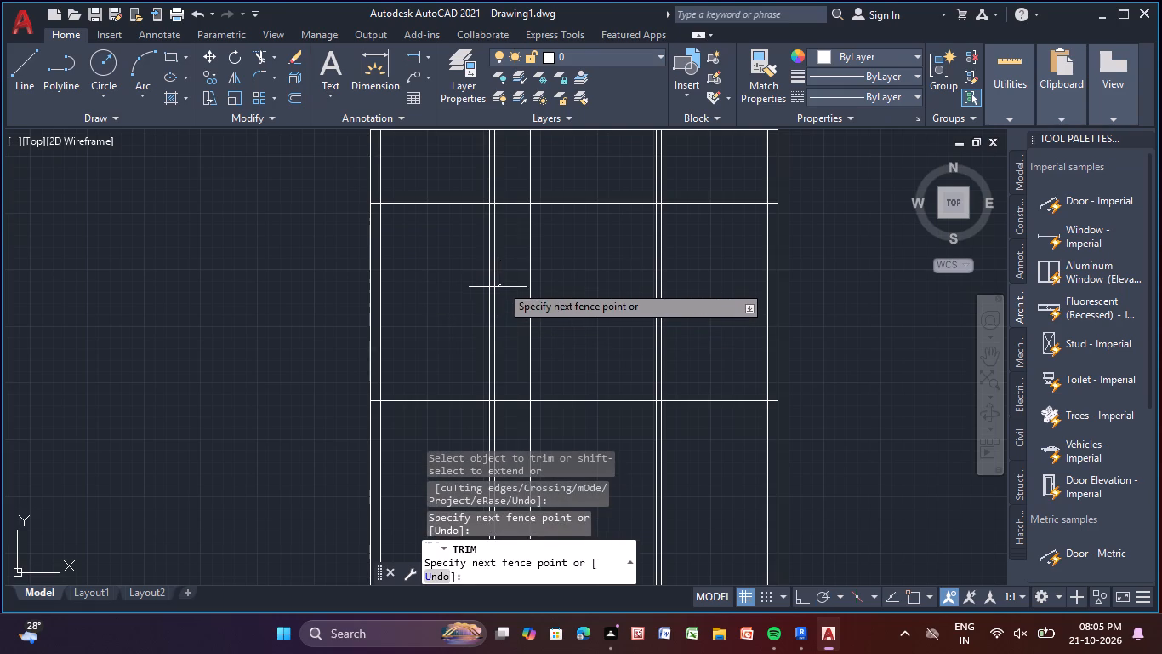
{"action": "left_click_drag", "start_coordinate": [498, 287], "coordinate": [469, 313]}
{"action": "middle_click_drag", "start_coordinate": [476, 301], "coordinate": [447, 401]}
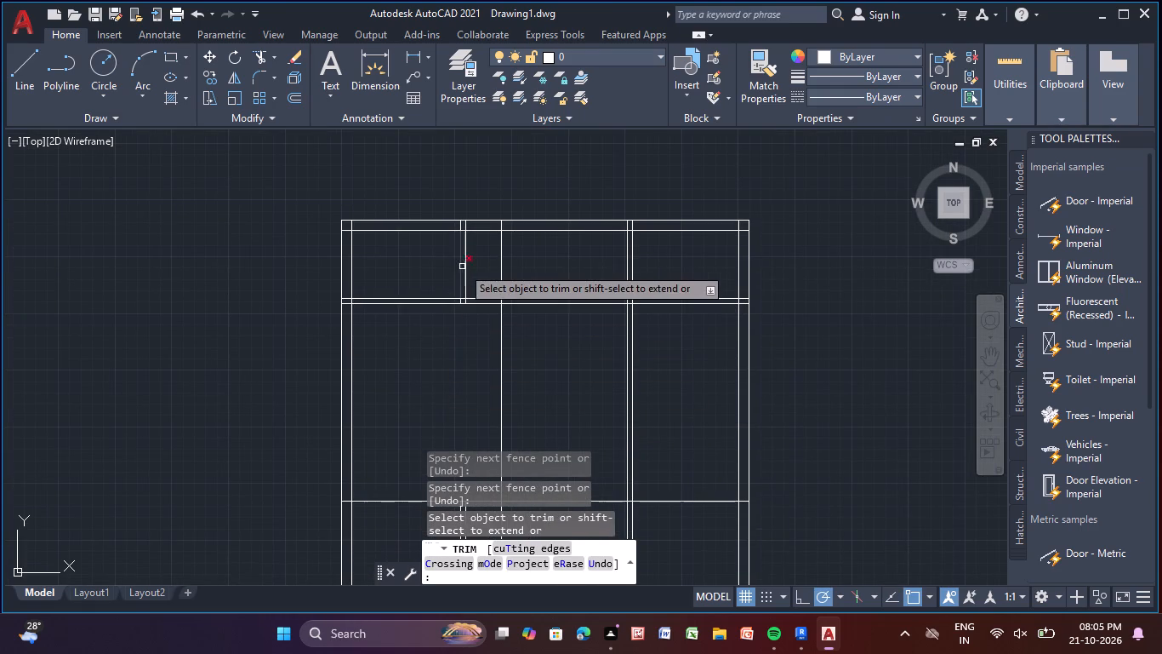
{"action": "left_click_drag", "start_coordinate": [494, 260], "coordinate": [495, 260]}
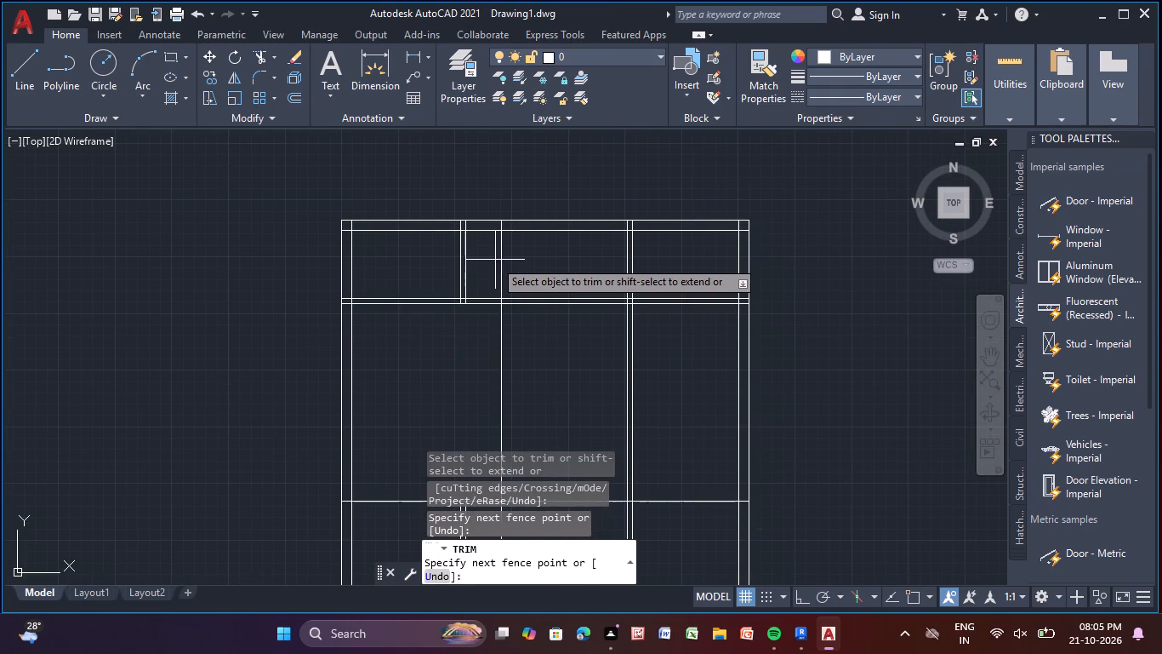
{"action": "left_click_drag", "start_coordinate": [495, 260], "coordinate": [518, 261]}
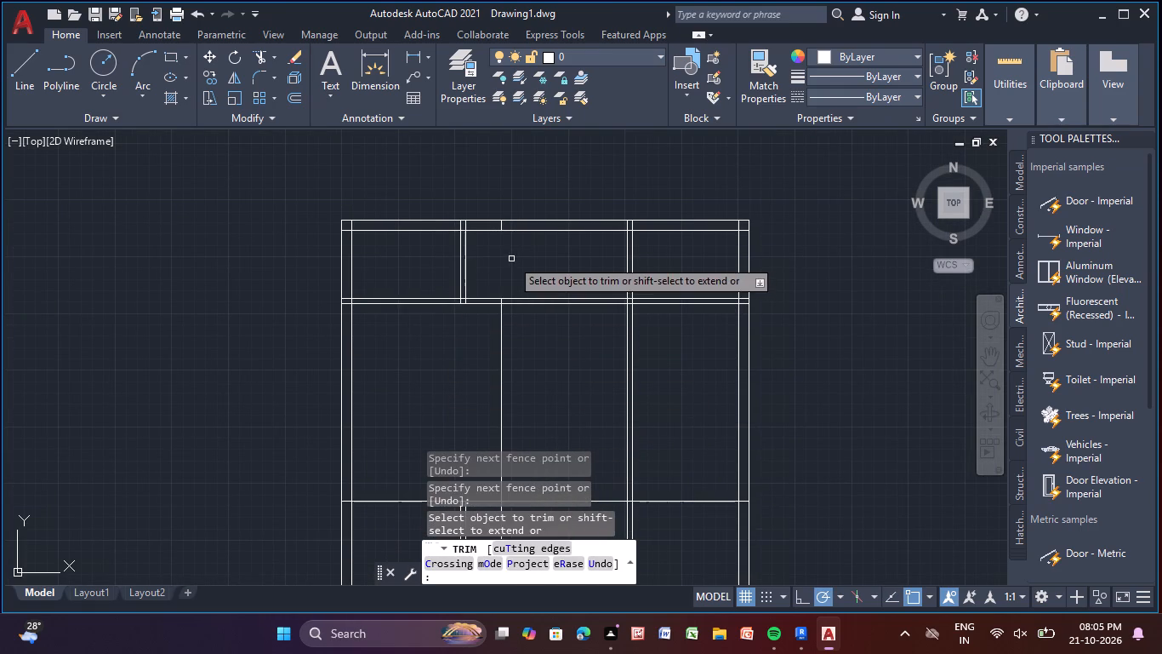
Trim away both lines of the left vertical partition below the lower horizontal wall line.
{"action": "middle_click_drag", "start_coordinate": [512, 262], "coordinate": [513, 233]}
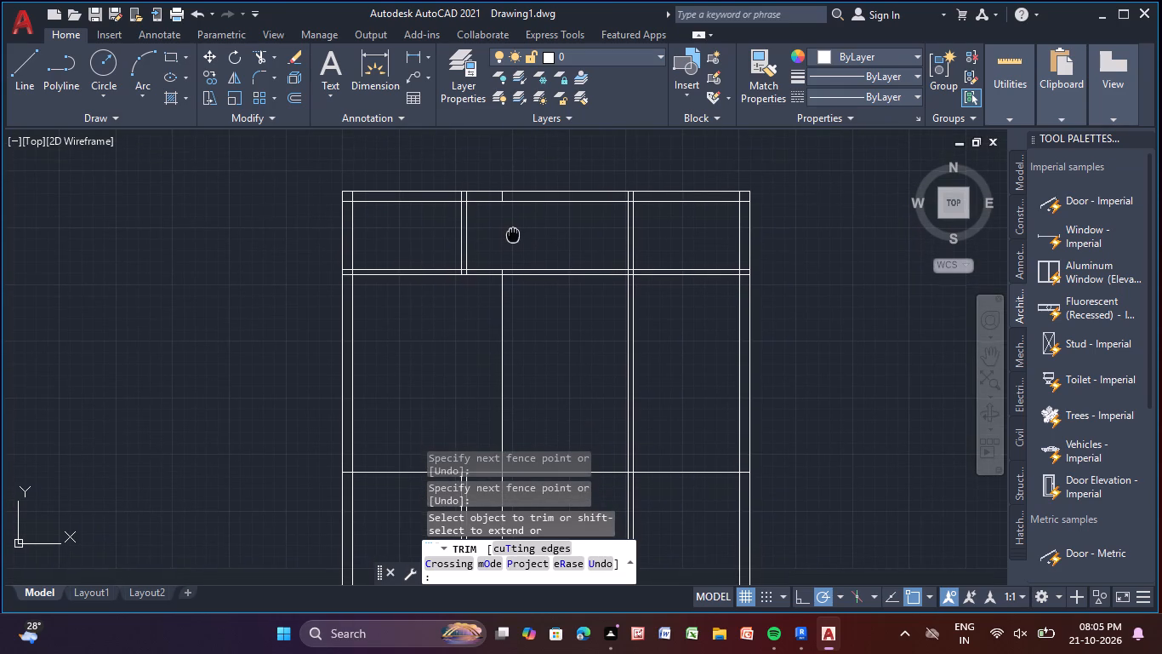
{"action": "middle_click_drag", "start_coordinate": [513, 233], "coordinate": [509, 233]}
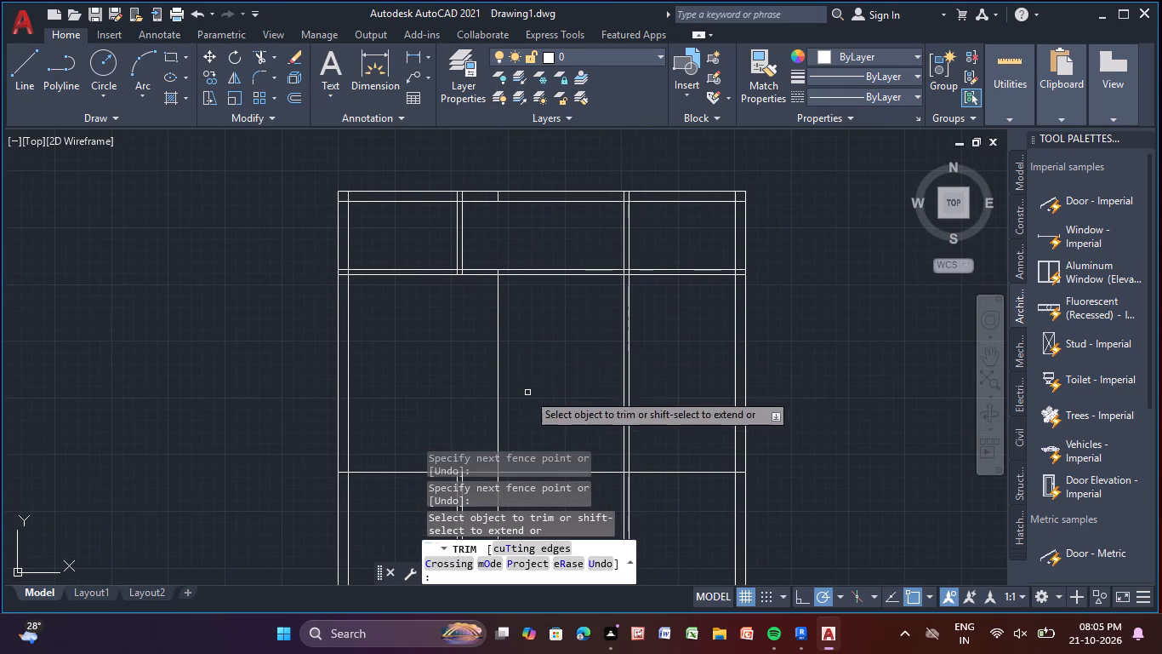
{"action": "middle_click_drag", "start_coordinate": [502, 322], "coordinate": [490, 213]}
{"action": "middle_click_drag", "start_coordinate": [465, 390], "coordinate": [457, 376]}
{"action": "scroll", "coordinate": [464, 389], "scroll_direction": "up", "scroll_amount": 1}
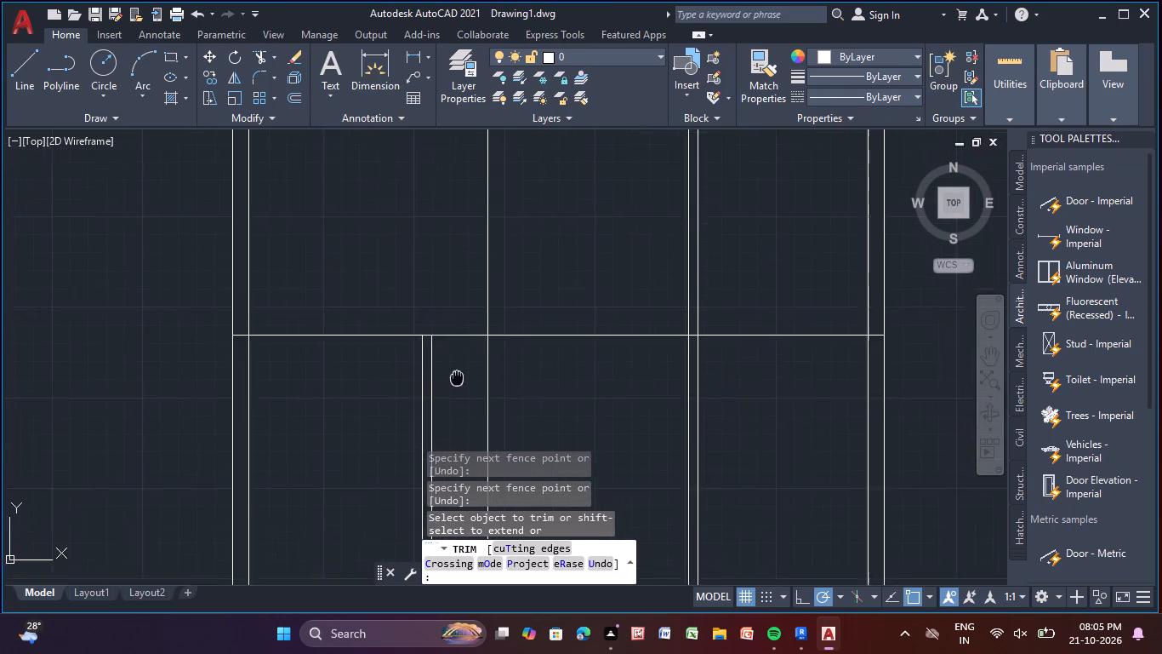
{"action": "middle_click_drag", "start_coordinate": [457, 376], "coordinate": [449, 351]}
{"action": "scroll", "coordinate": [441, 359], "scroll_direction": "down", "scroll_amount": 1}
{"action": "left_click_drag", "start_coordinate": [441, 359], "coordinate": [416, 379]}
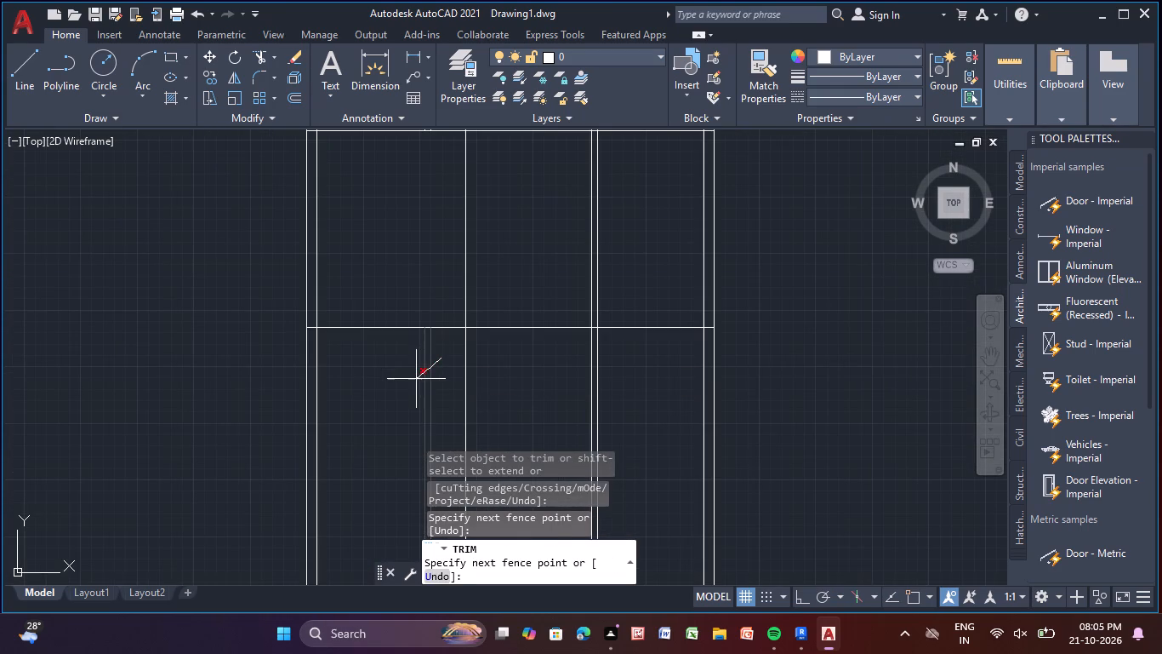
{"action": "left_click_drag", "start_coordinate": [416, 379], "coordinate": [416, 380]}
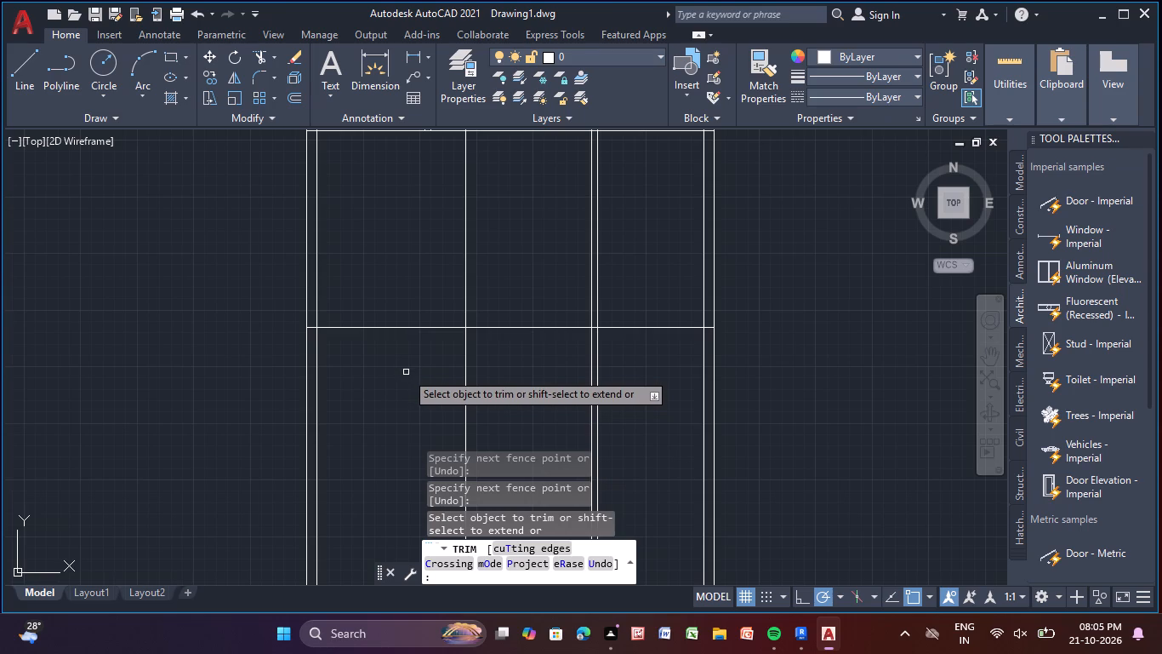
{"action": "scroll", "coordinate": [403, 373], "scroll_direction": "down", "scroll_amount": 2}
{"action": "middle_click_drag", "start_coordinate": [403, 373], "coordinate": [509, 375]}
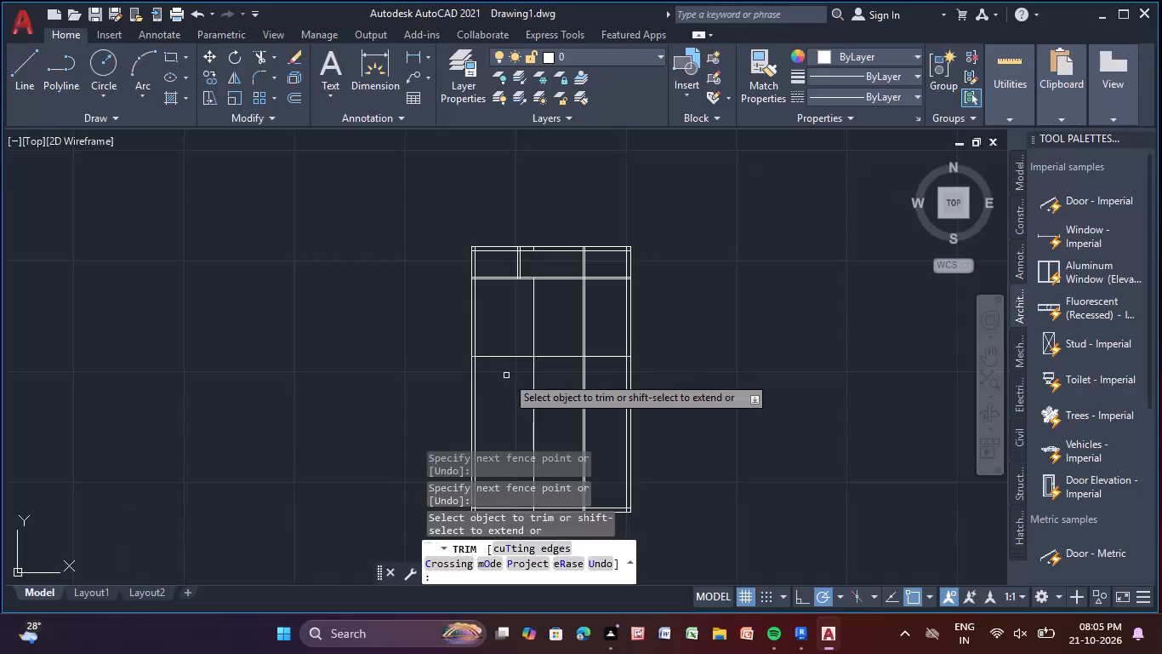
{"action": "scroll", "coordinate": [502, 381], "scroll_direction": "up", "scroll_amount": 2}
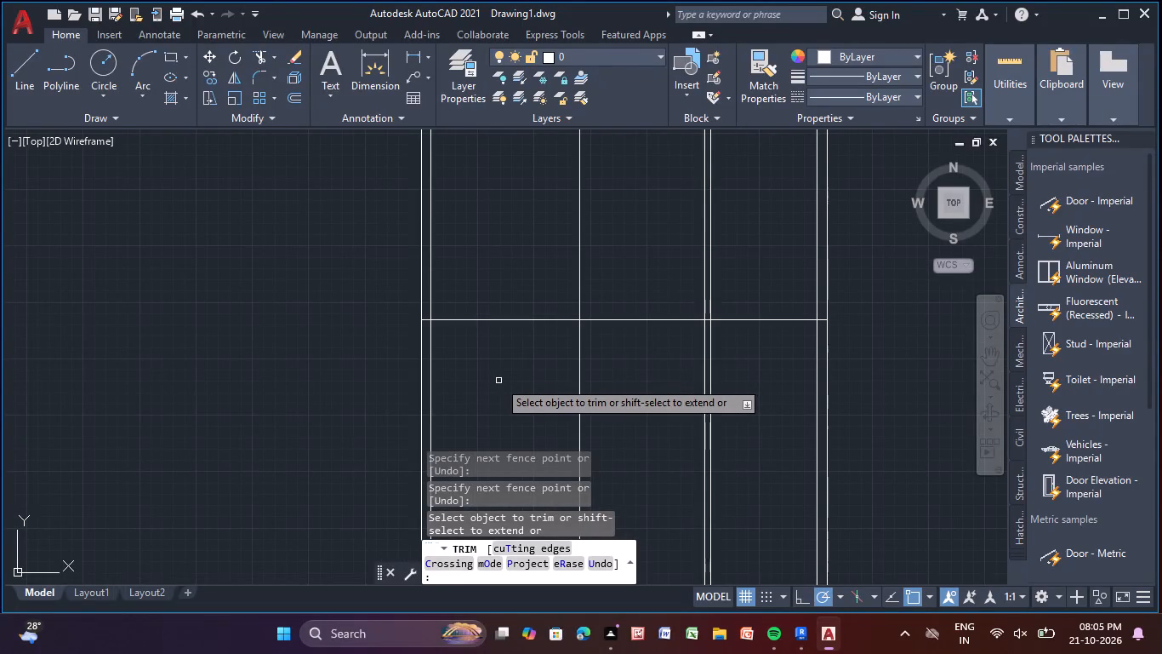
{"action": "key", "text": "Escape"}
{"action": "key", "text": "Escape"}
Offset the lower horizontal wall line 5" downward to give that wall its thickness.
{"action": "scroll", "coordinate": [497, 379], "scroll_direction": "down", "scroll_amount": 2}
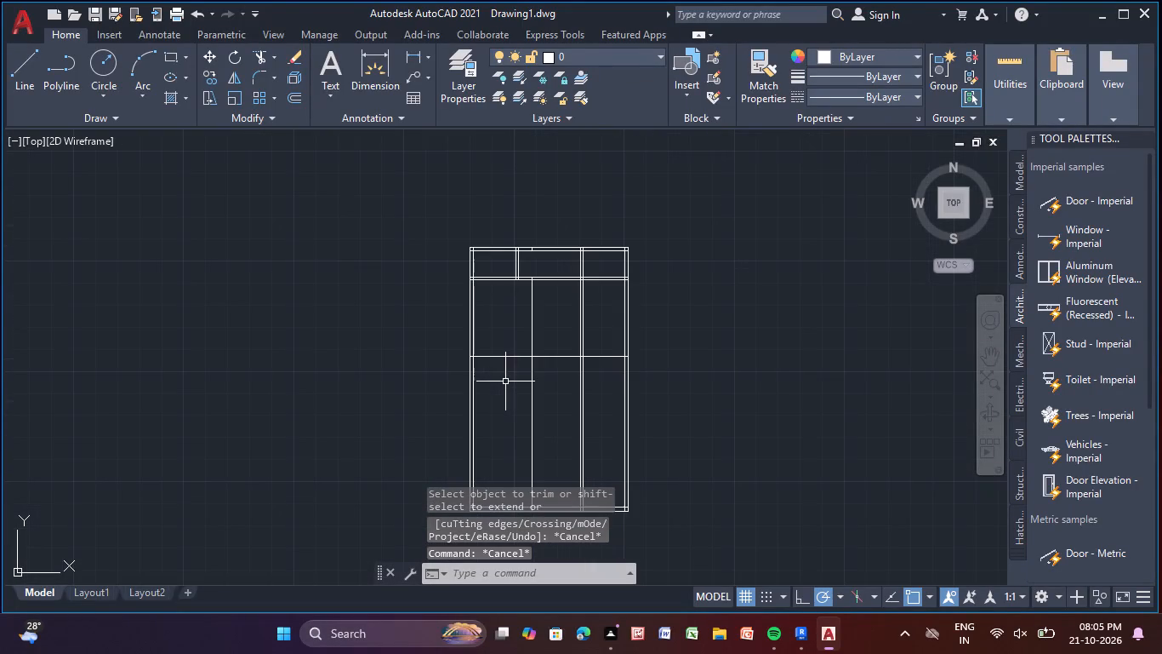
{"action": "scroll", "coordinate": [520, 354], "scroll_direction": "up", "scroll_amount": 2}
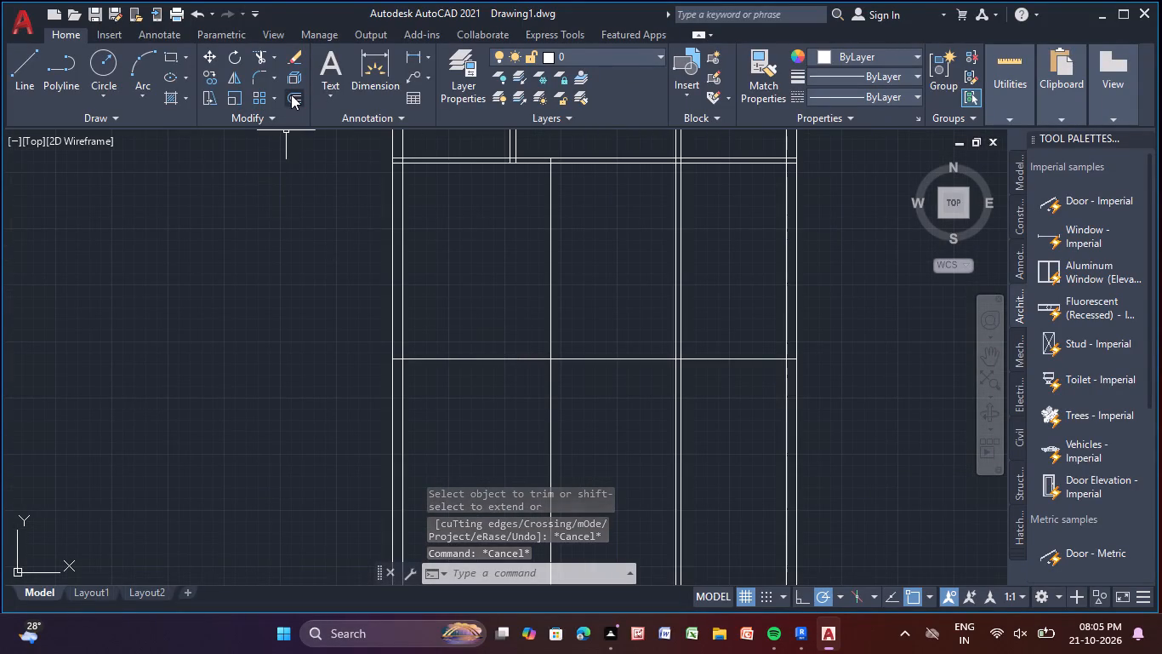
{"action": "left_click", "coordinate": [291, 95]}
{"action": "key", "text": "Return"}
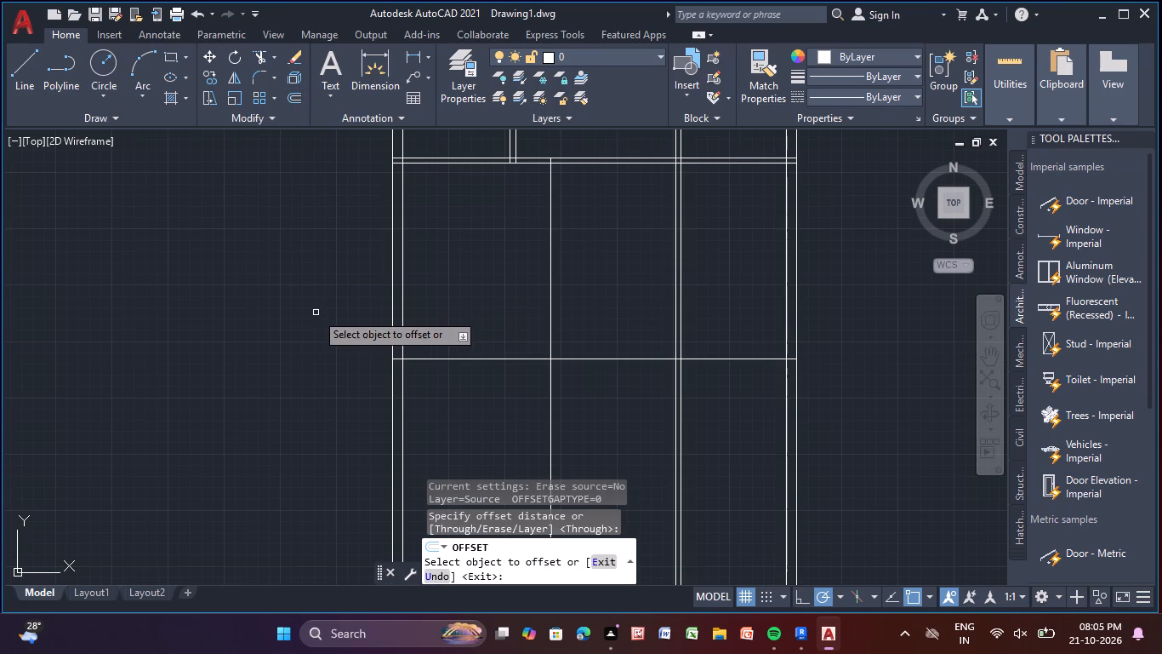
{"action": "left_click", "coordinate": [441, 358]}
{"action": "key", "text": "5"}
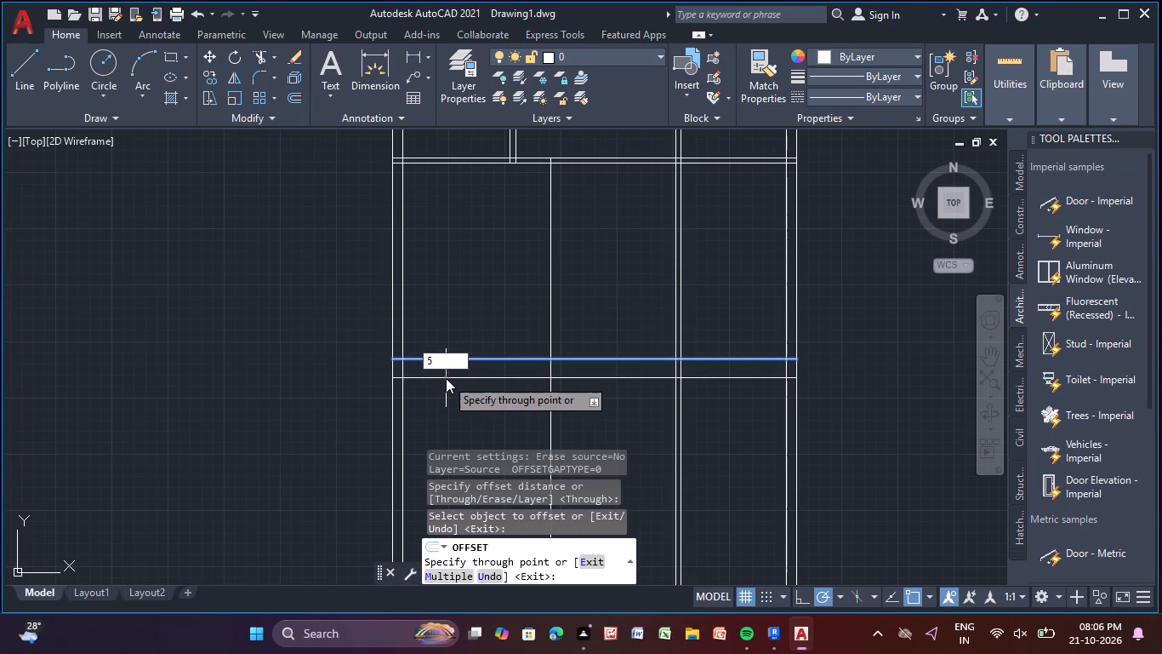
{"action": "key", "text": "shift+quotedbl"}
{"action": "key", "text": "Return"}
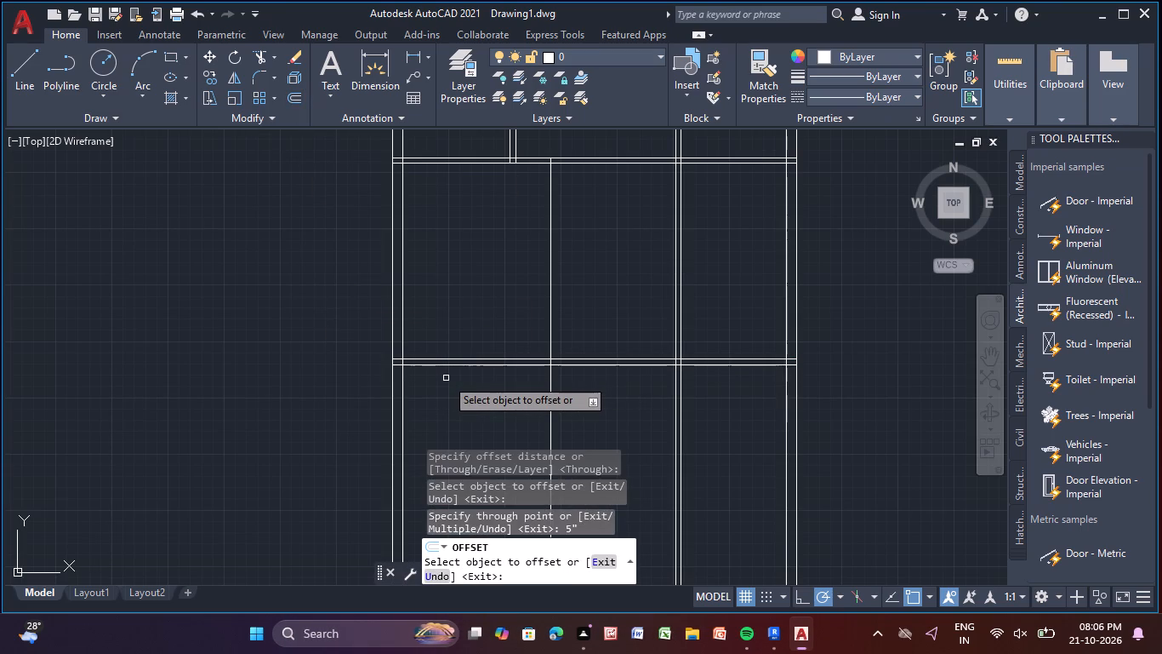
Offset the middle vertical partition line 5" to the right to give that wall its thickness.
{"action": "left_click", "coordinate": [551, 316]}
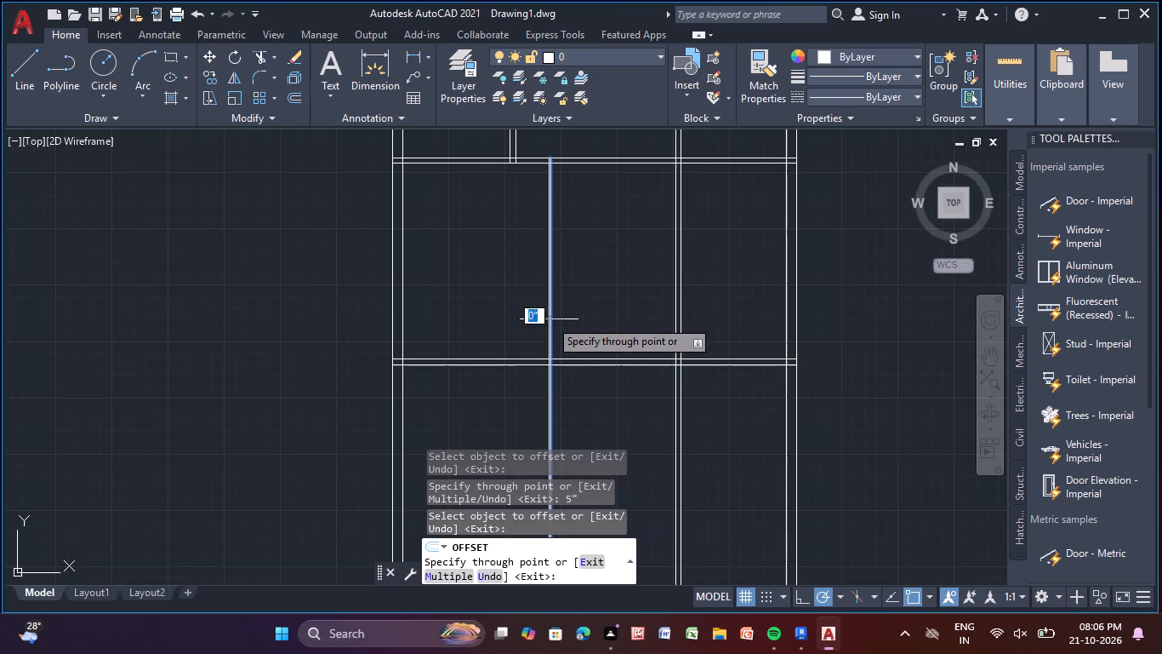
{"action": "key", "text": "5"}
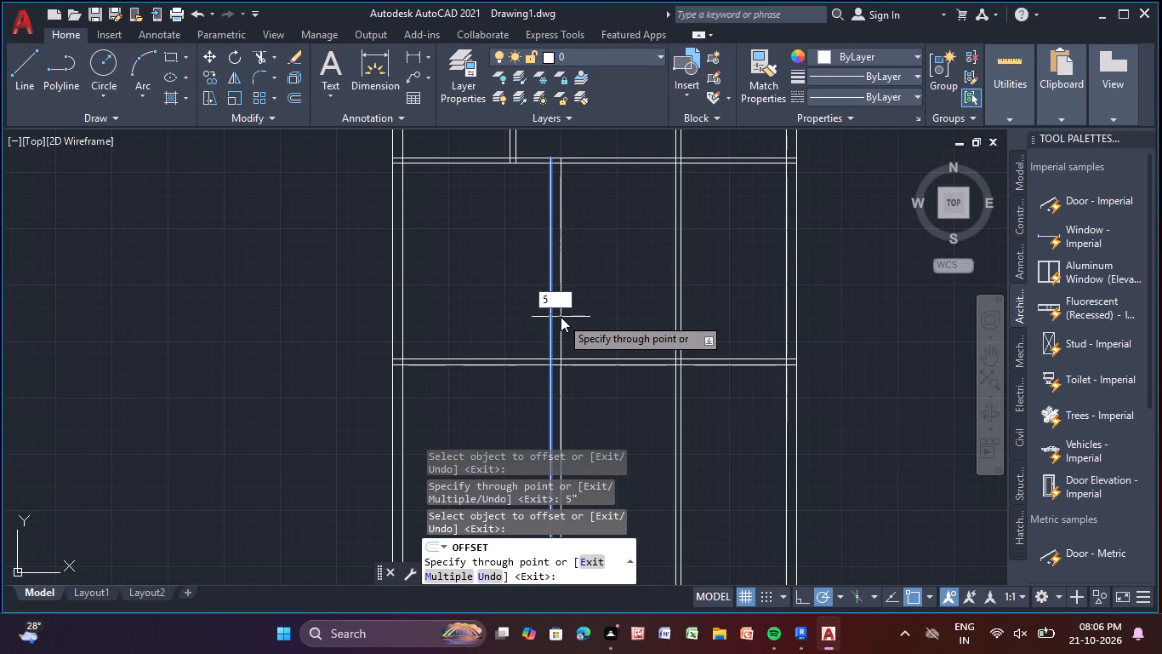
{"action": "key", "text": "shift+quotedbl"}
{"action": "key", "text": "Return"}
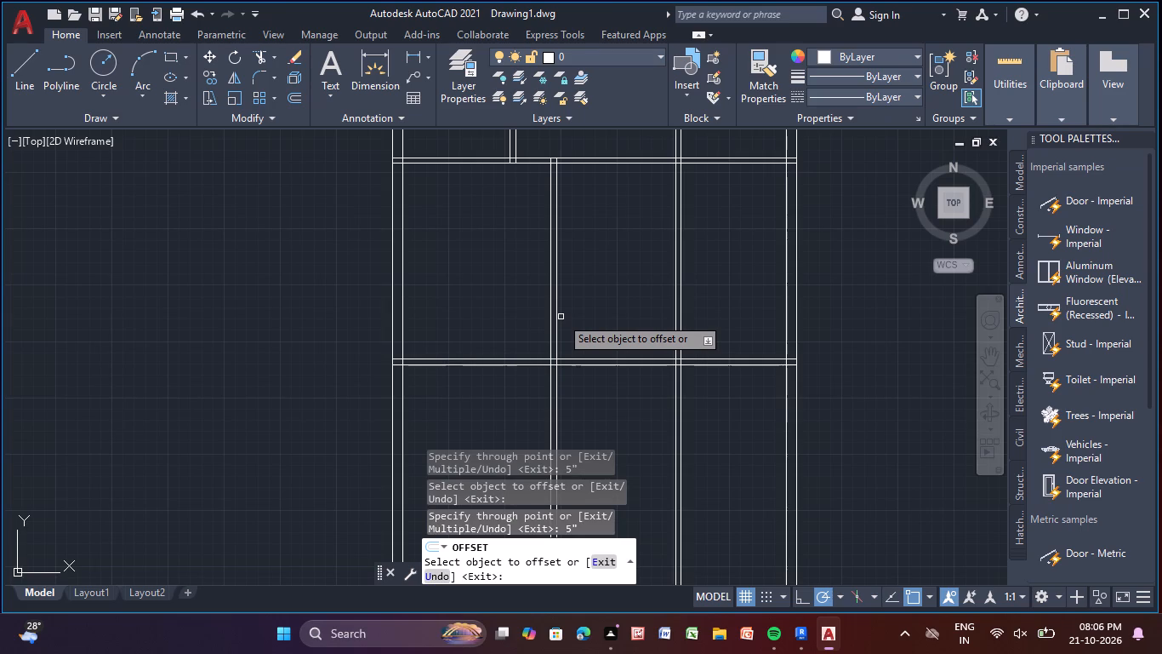
Trim both lines of the right vertical partition between the upper and lower horizontal walls.
{"action": "left_click", "coordinate": [260, 57]}
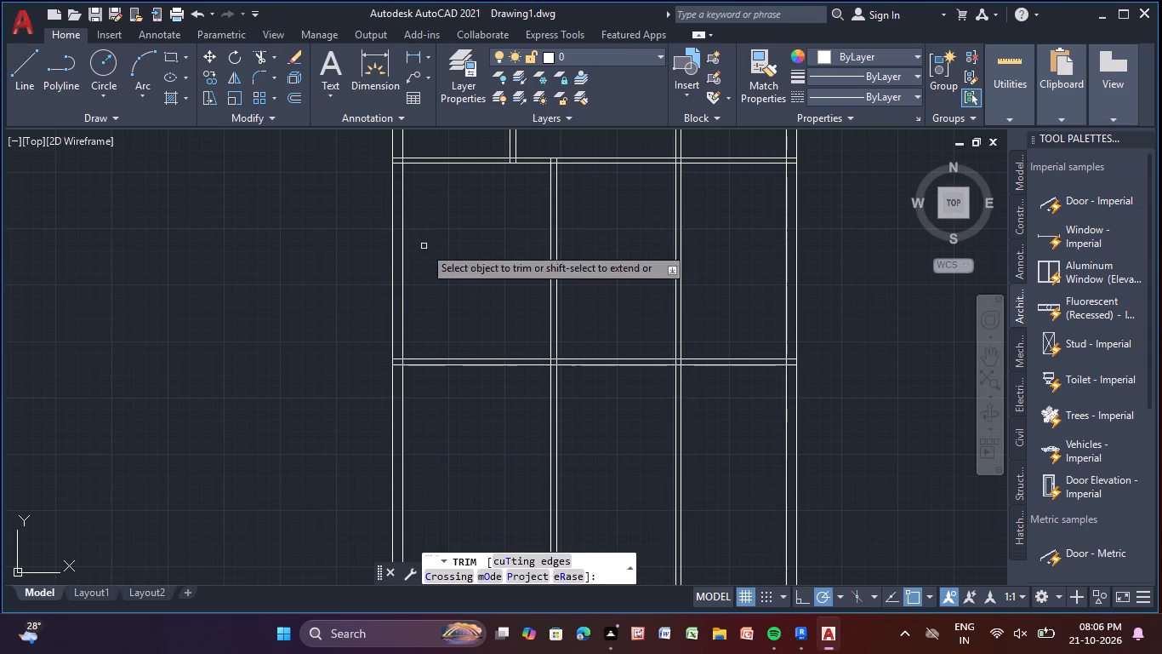
{"action": "middle_click_drag", "start_coordinate": [423, 246], "coordinate": [382, 317]}
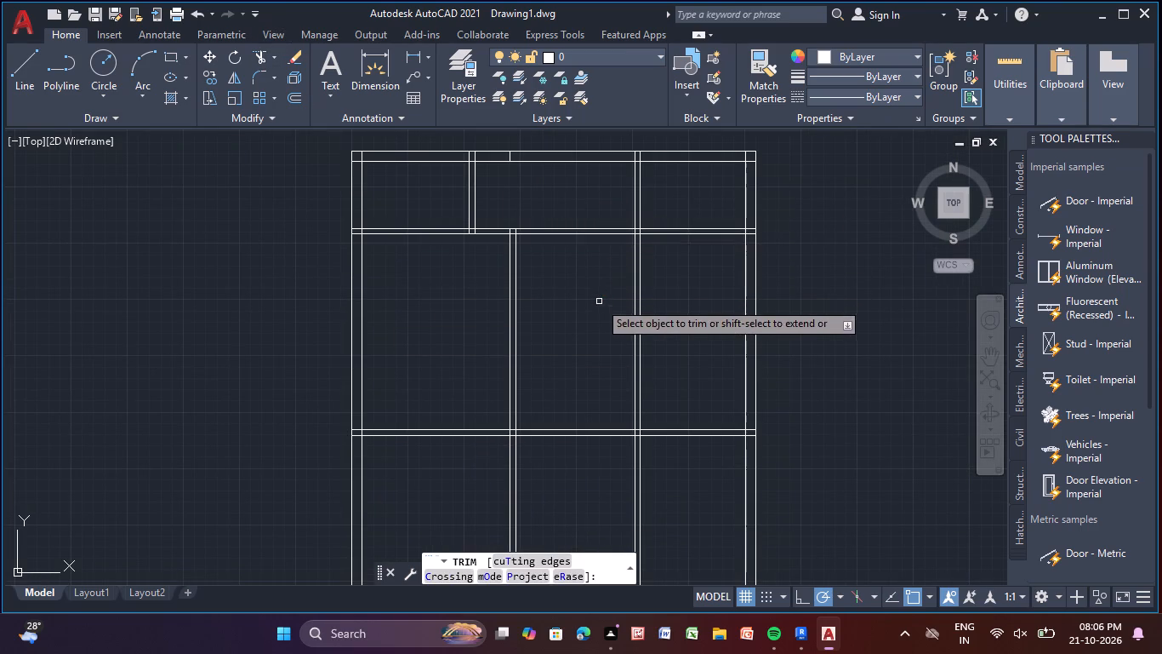
{"action": "left_click_drag", "start_coordinate": [607, 307], "coordinate": [662, 306]}
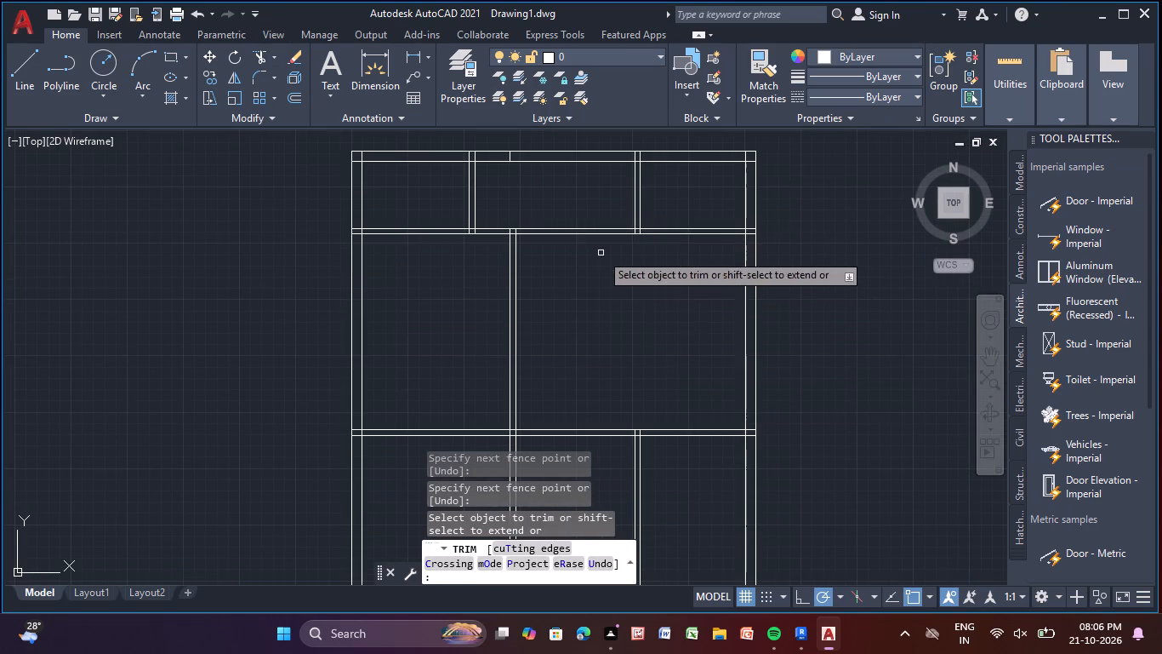
Trim away the lower horizontal wall between the exterior walls, along with the remaining vertical partitions below the upper horizontal wall.
{"action": "middle_click_drag", "start_coordinate": [609, 336], "coordinate": [568, 241]}
{"action": "scroll", "coordinate": [568, 241], "scroll_direction": "up", "scroll_amount": 1}
{"action": "left_click_drag", "start_coordinate": [580, 293], "coordinate": [567, 456]}
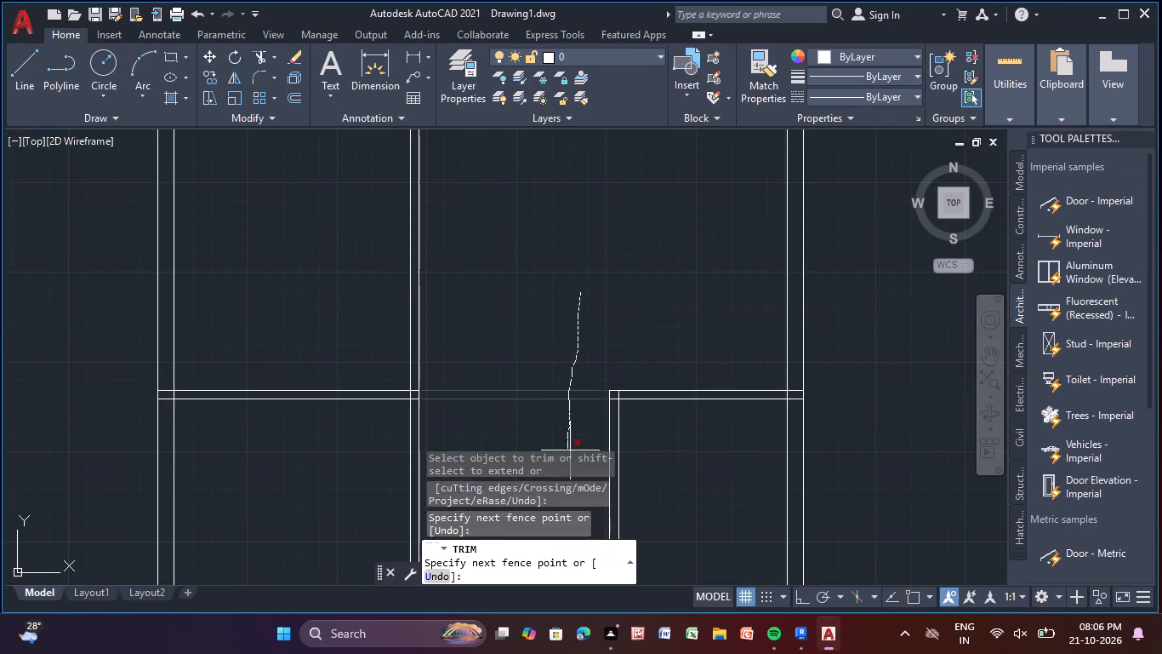
{"action": "middle_click_drag", "start_coordinate": [564, 420], "coordinate": [541, 232]}
{"action": "left_click_drag", "start_coordinate": [635, 193], "coordinate": [606, 393]}
{"action": "left_click_drag", "start_coordinate": [602, 391], "coordinate": [523, 410]}
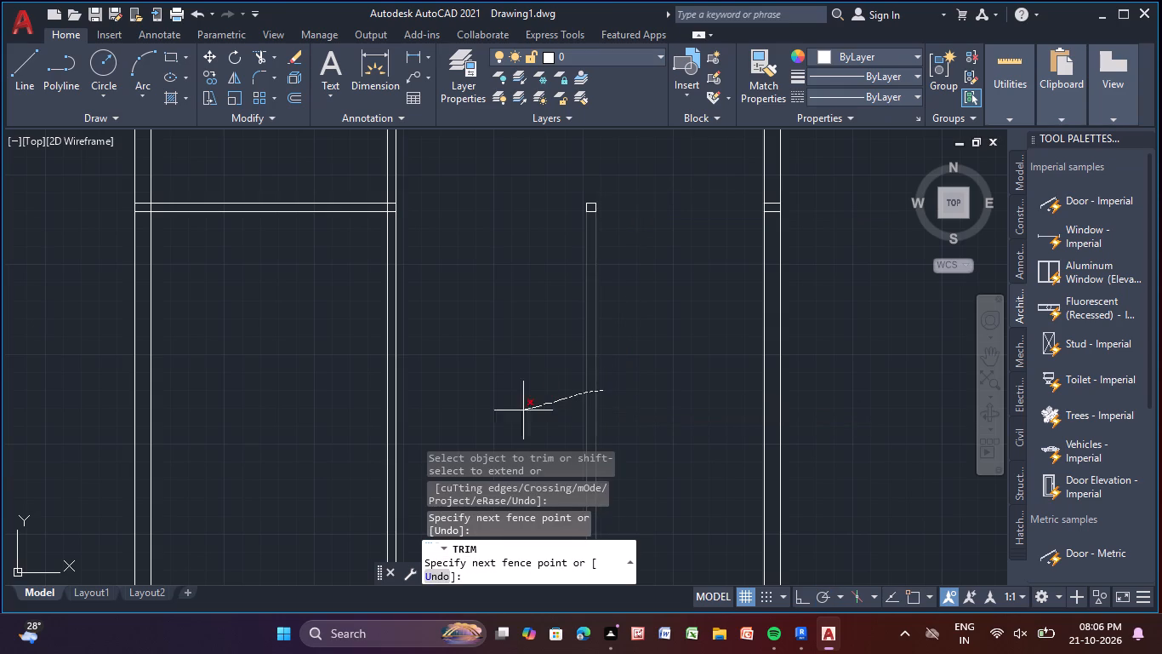
{"action": "left_click_drag", "start_coordinate": [523, 410], "coordinate": [553, 164]}
{"action": "scroll", "coordinate": [530, 211], "scroll_direction": "down", "scroll_amount": 1}
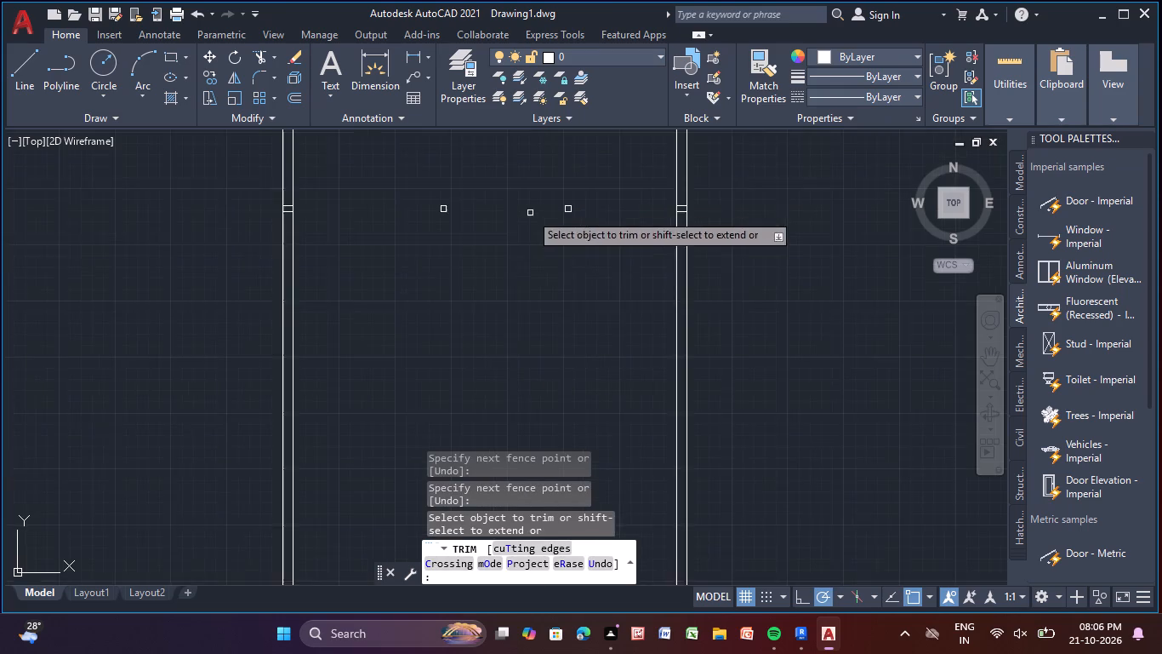
{"action": "middle_click_drag", "start_coordinate": [513, 266], "coordinate": [532, 381]}
{"action": "key", "text": "Escape"}
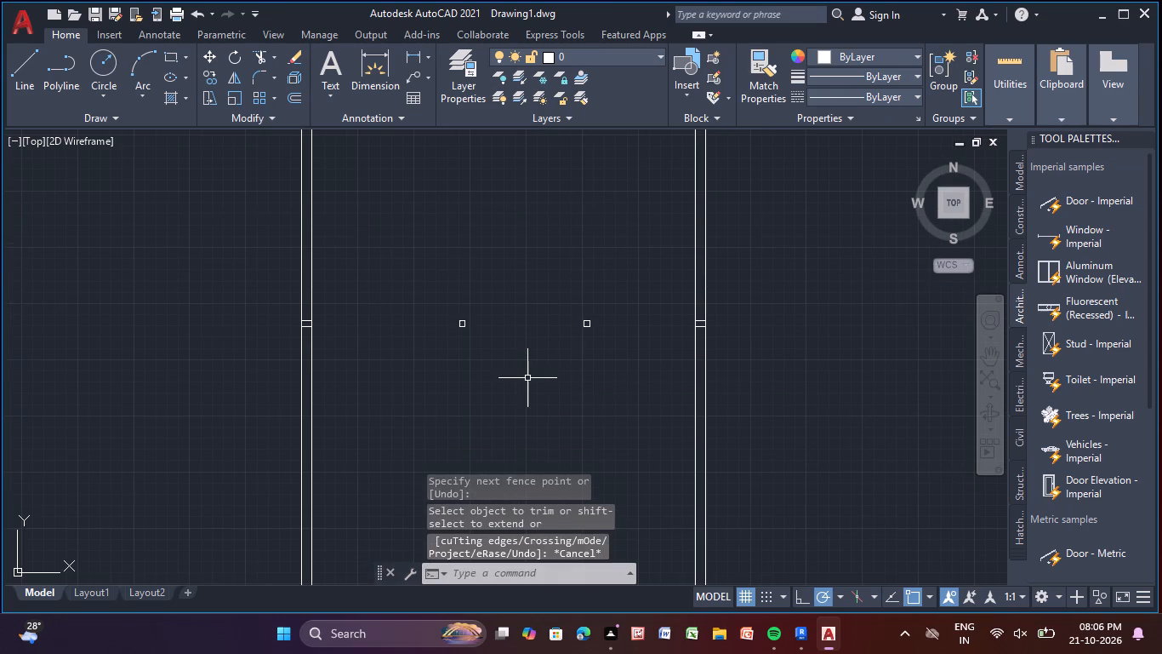
Erase the two small leftover squares at the former wall intersections in the middle of the plan.
{"action": "scroll", "coordinate": [391, 300], "scroll_direction": "up", "scroll_amount": 1}
{"action": "left_click_drag", "start_coordinate": [402, 320], "coordinate": [637, 224]}
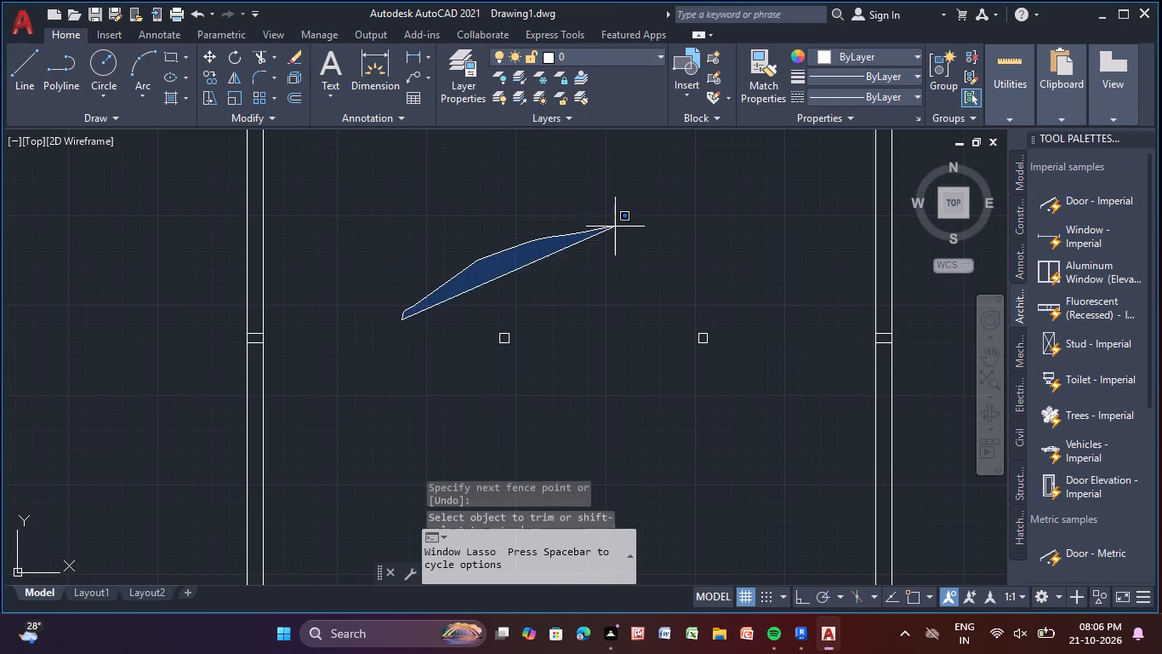
{"action": "left_click_drag", "start_coordinate": [637, 224], "coordinate": [476, 473]}
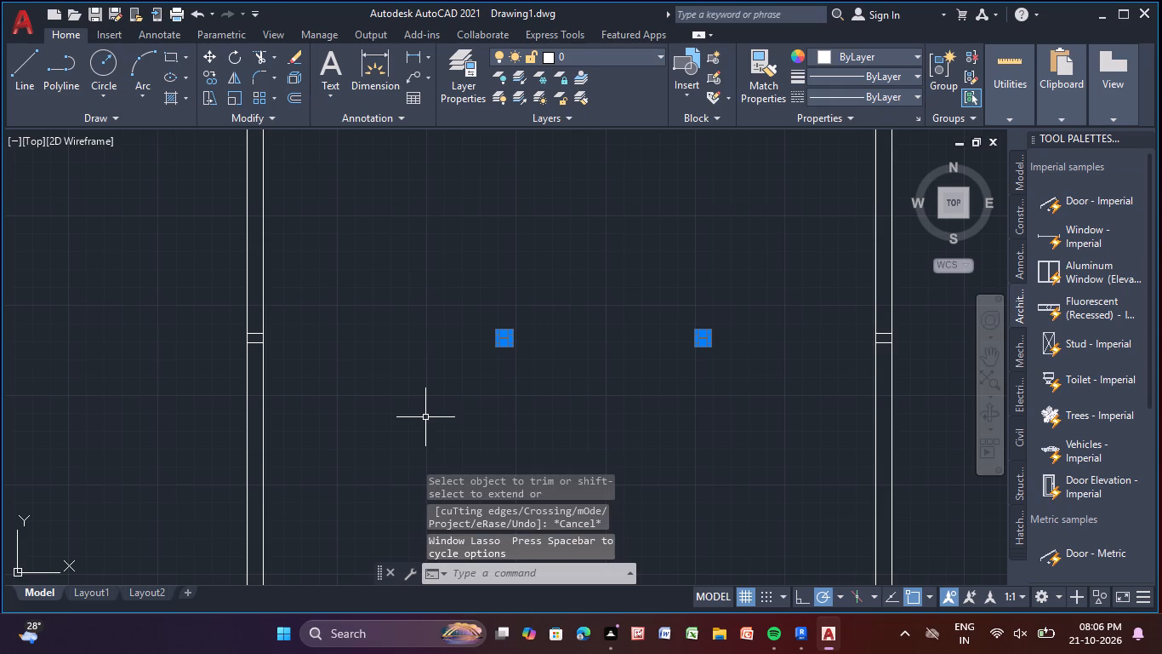
{"action": "key", "text": "Delete"}
Offset the inner line of the right exterior wall 14'-6" to the left, into the plan.
{"action": "scroll", "coordinate": [429, 414], "scroll_direction": "down", "scroll_amount": 4}
{"action": "middle_click_drag", "start_coordinate": [436, 394], "coordinate": [444, 456]}
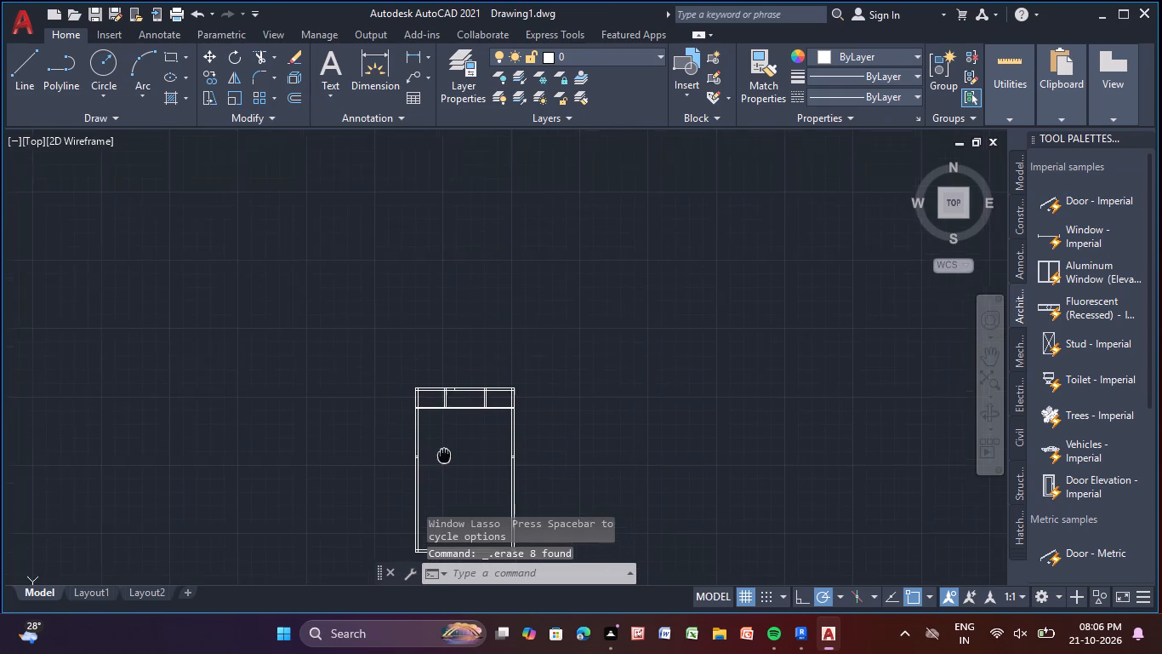
{"action": "middle_click_drag", "start_coordinate": [444, 456], "coordinate": [438, 456]}
{"action": "scroll", "coordinate": [436, 427], "scroll_direction": "up", "scroll_amount": 4}
{"action": "middle_click_drag", "start_coordinate": [402, 354], "coordinate": [326, 247]}
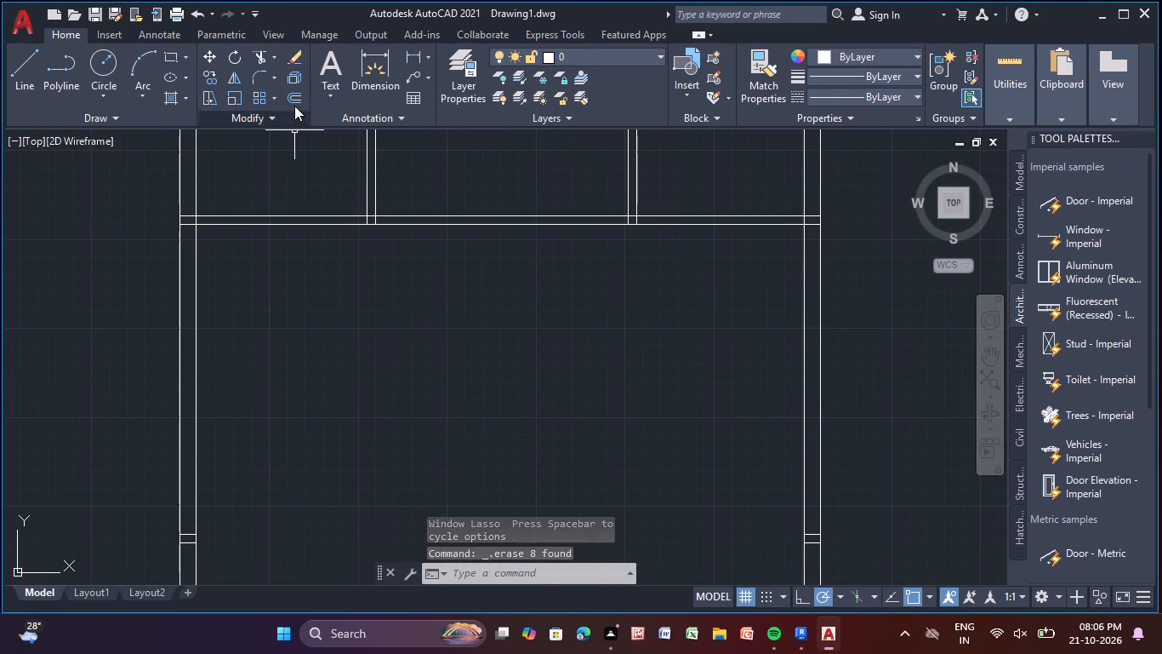
{"action": "left_click_drag", "start_coordinate": [292, 102], "coordinate": [295, 118]}
{"action": "key", "text": "Return"}
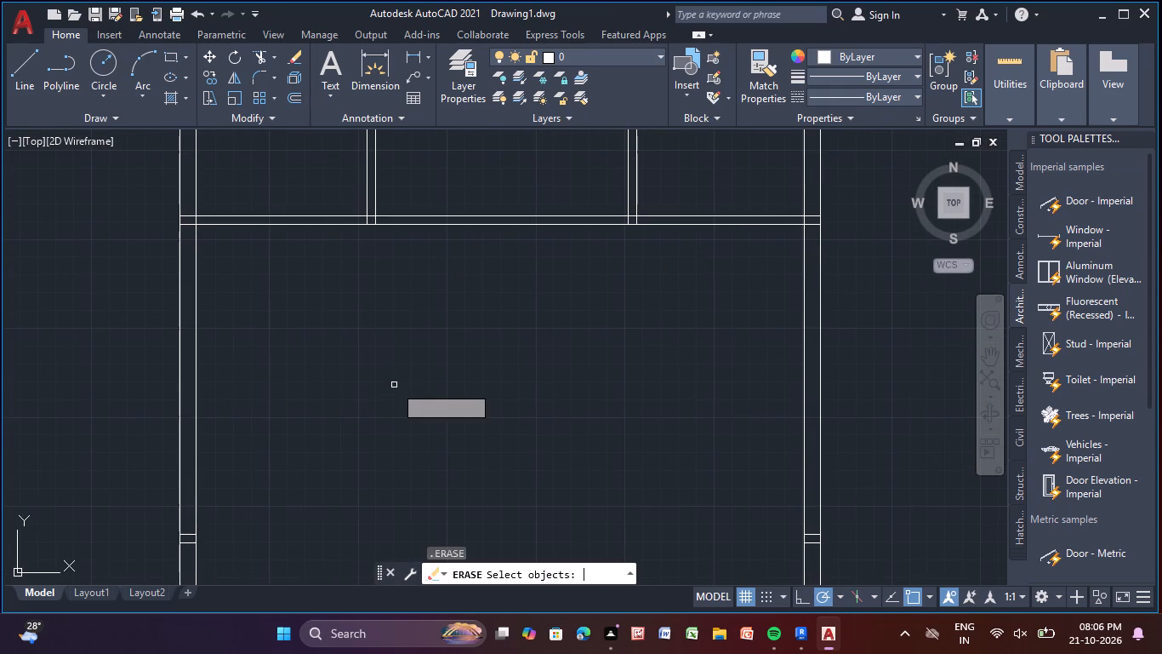
{"action": "left_click", "coordinate": [288, 92]}
{"action": "left_click_drag", "start_coordinate": [291, 99], "coordinate": [299, 115]}
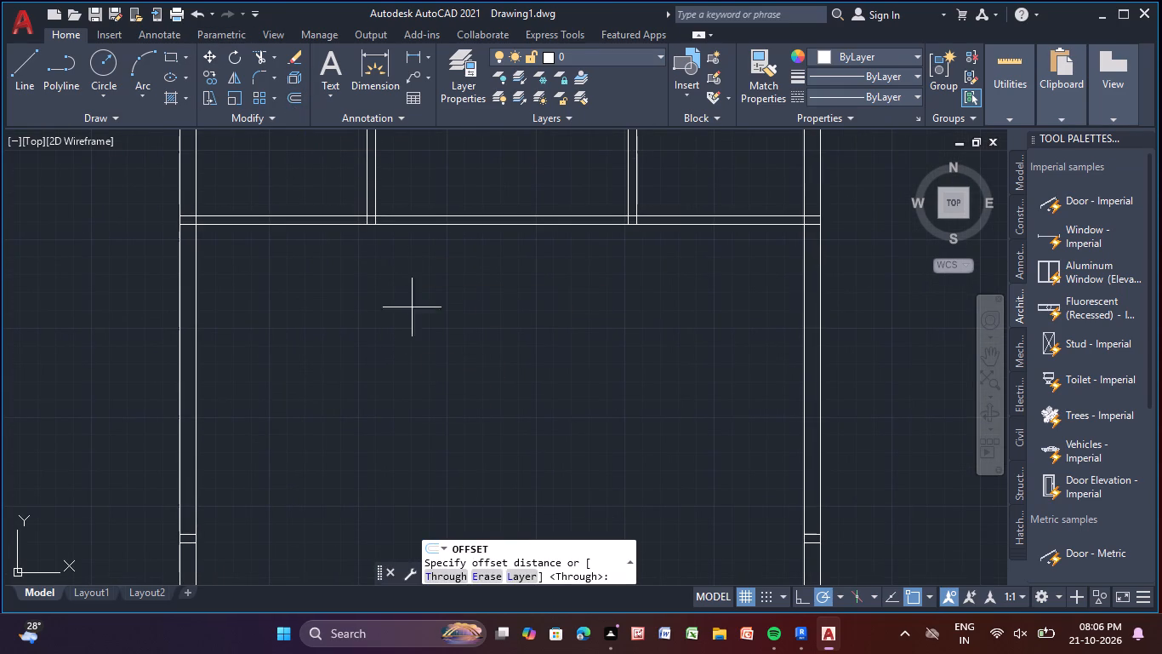
{"action": "key", "text": "Return"}
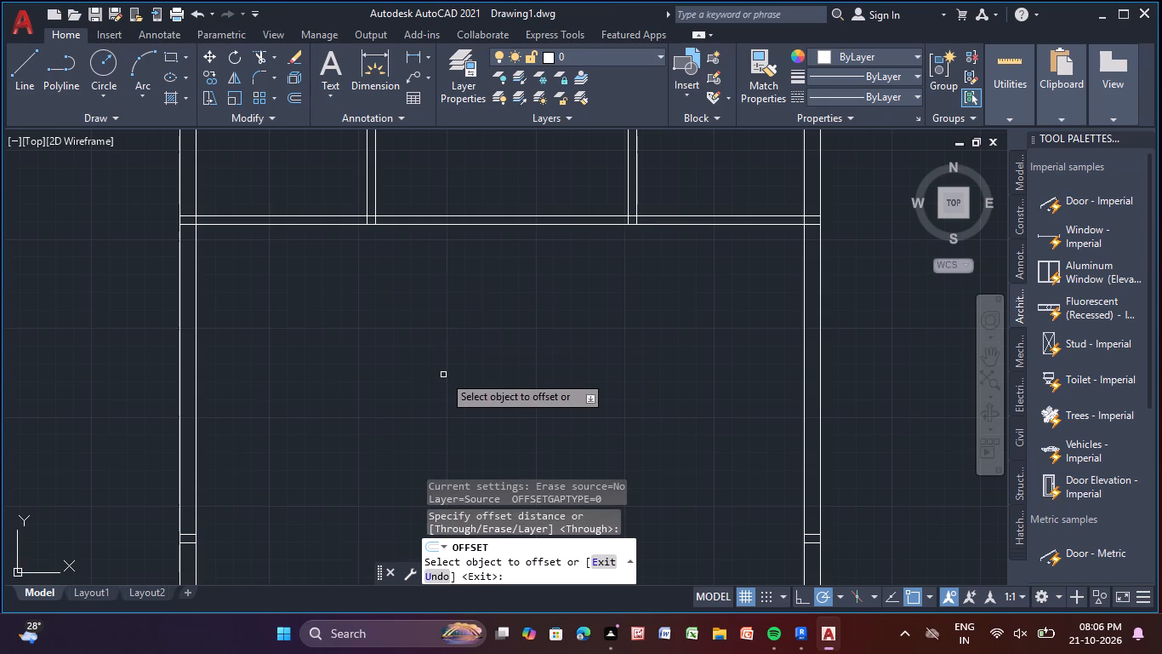
{"action": "left_click", "coordinate": [802, 305]}
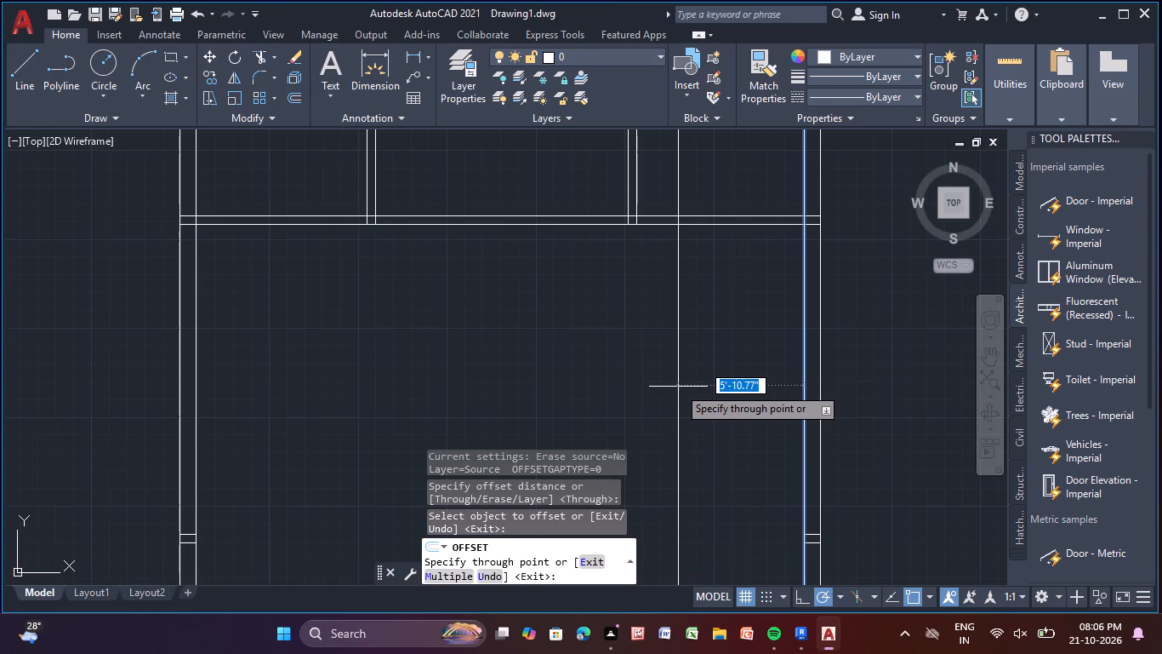
{"action": "key", "text": "1"}
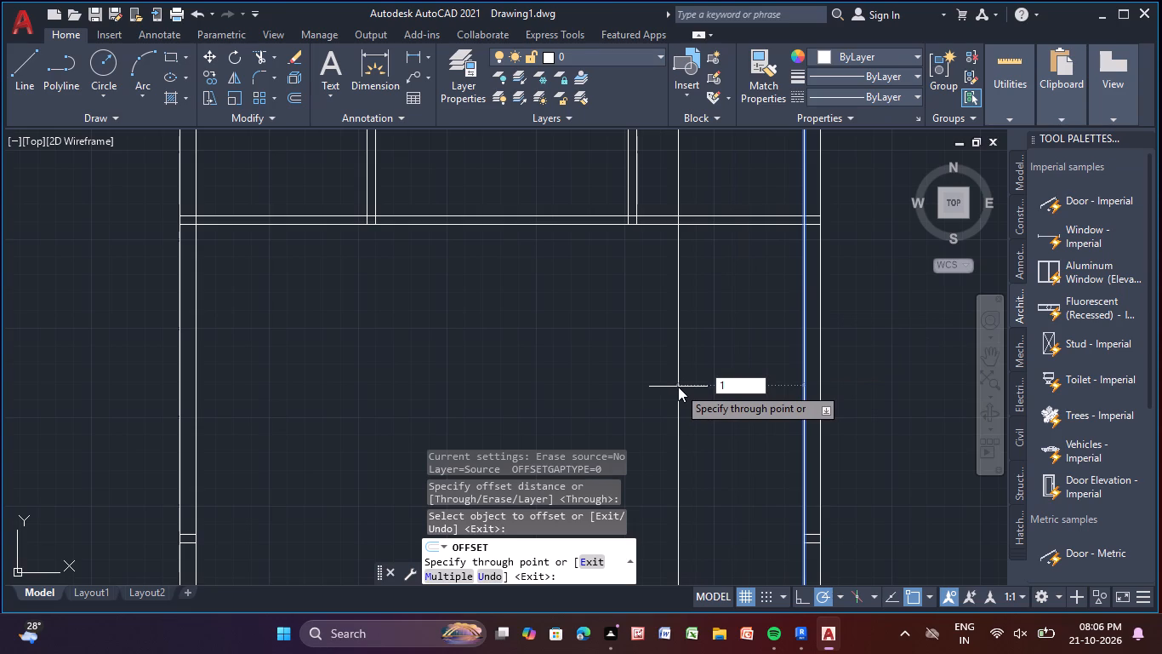
{"action": "type", "text": "4'-6\""}
{"action": "key", "text": "Return"}
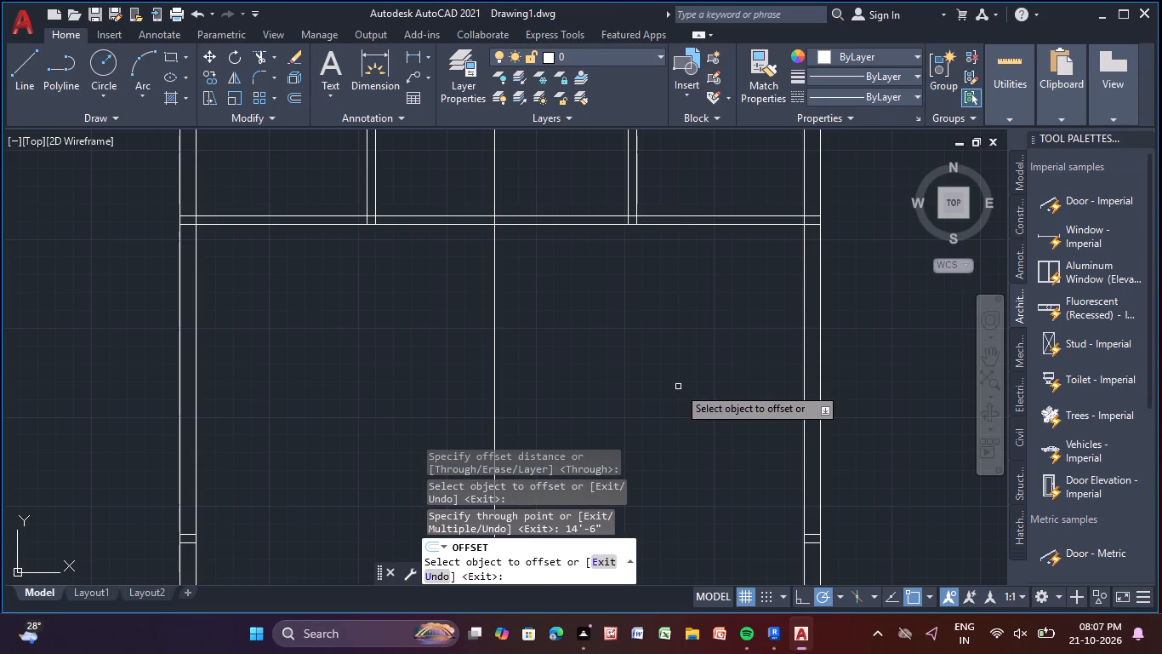
Offset the lower line of the upper horizontal wall 11'-0" downward.
{"action": "left_click", "coordinate": [682, 224]}
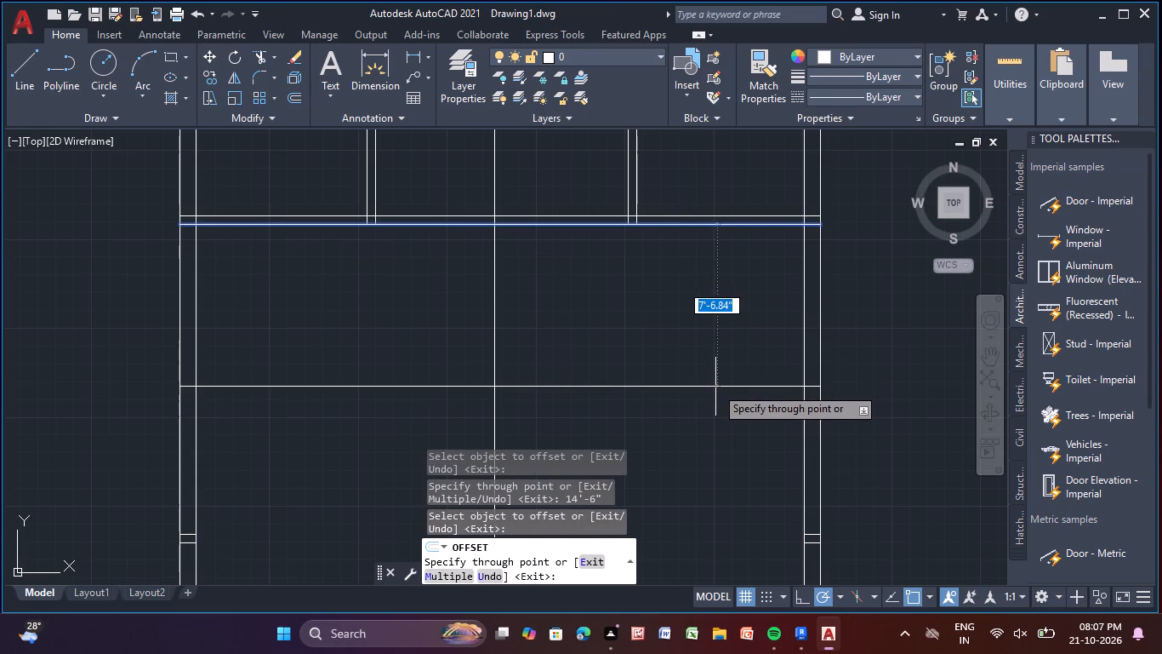
{"action": "type", "text": "11"}
{"action": "type", "text": "'-0"}
{"action": "key", "text": "shift+quotedbl"}
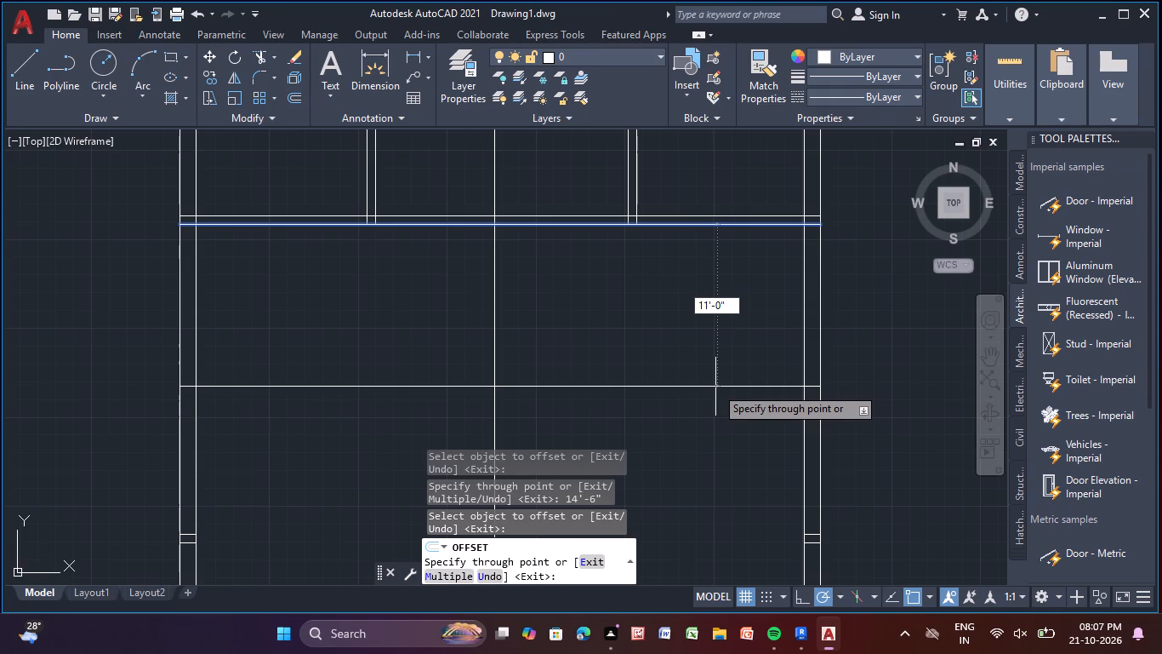
{"action": "key", "text": "Return"}
Offset the new horizontal line 5" downward to give that wall its thickness.
{"action": "middle_click_drag", "start_coordinate": [715, 384], "coordinate": [634, 255]}
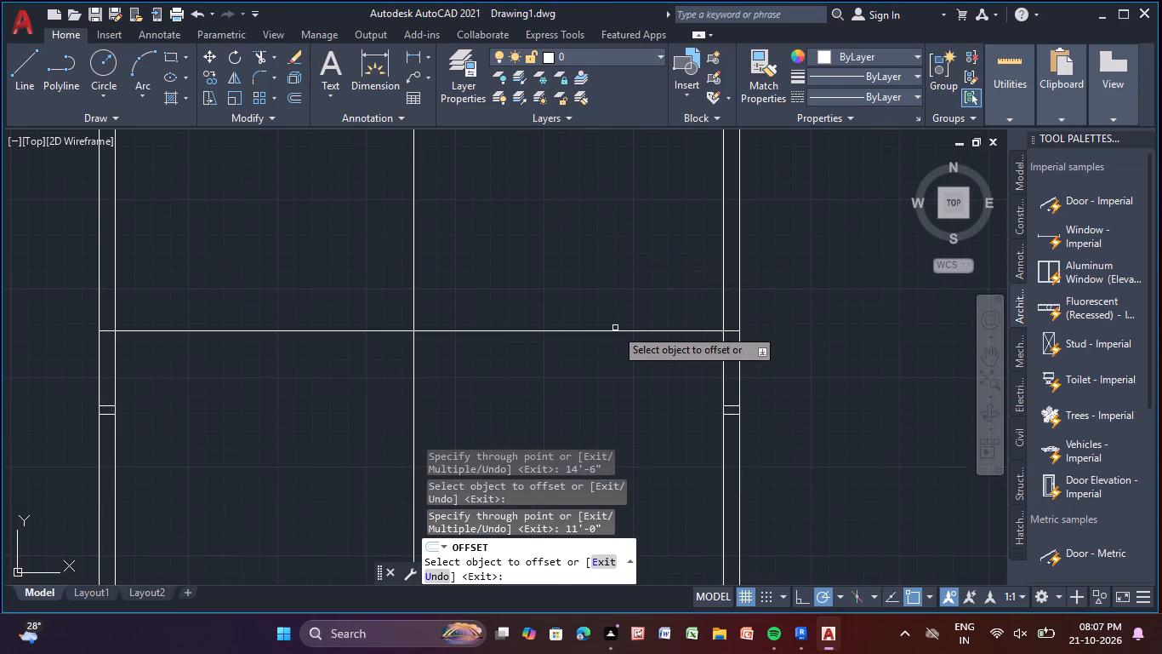
{"action": "left_click", "coordinate": [615, 331]}
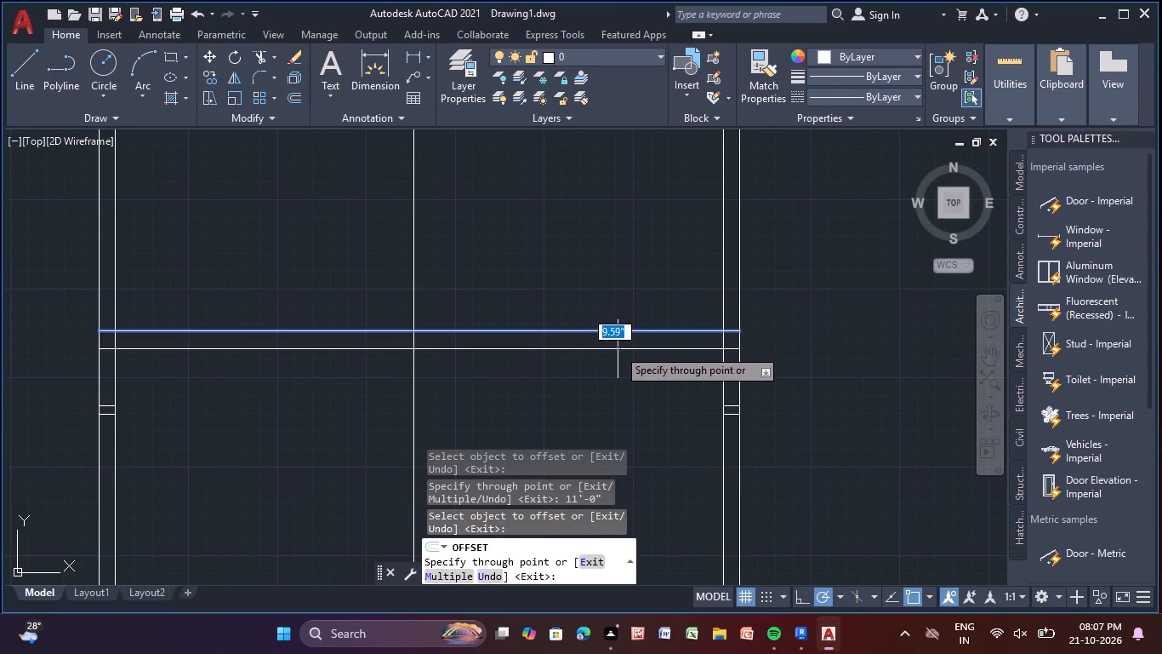
{"action": "key", "text": "5"}
{"action": "key", "text": "shift+quotedbl"}
{"action": "key", "text": "Return"}
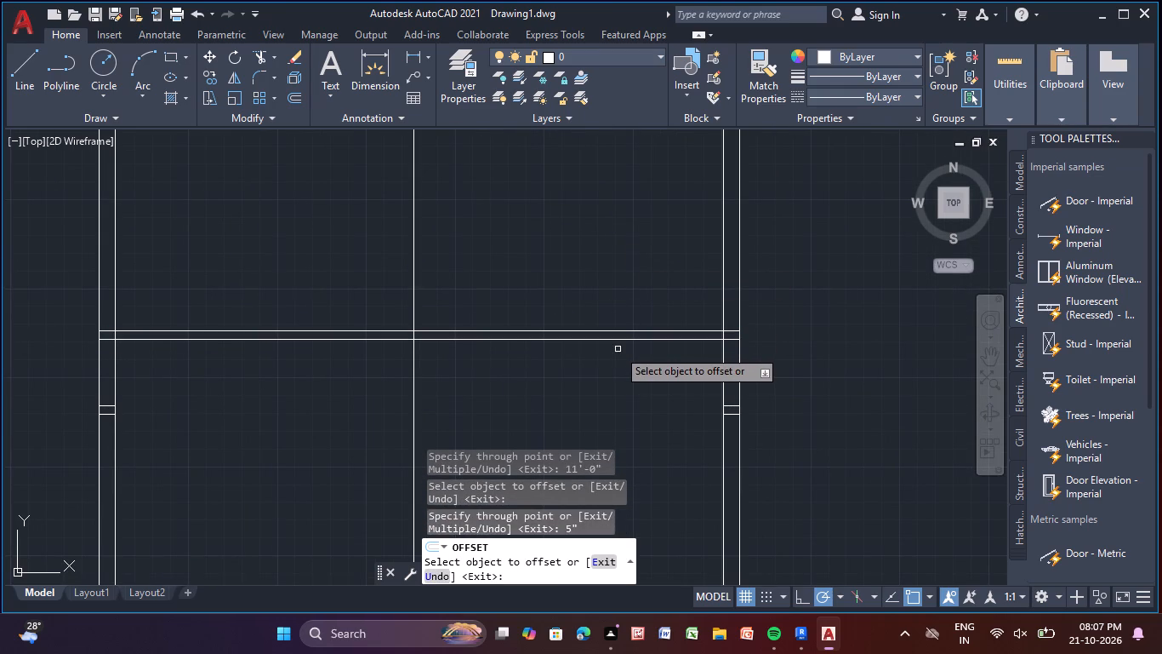
Offset the new vertical partition line 5" to the right to give that wall its thickness.
{"action": "left_click_drag", "start_coordinate": [413, 399], "coordinate": [424, 400]}
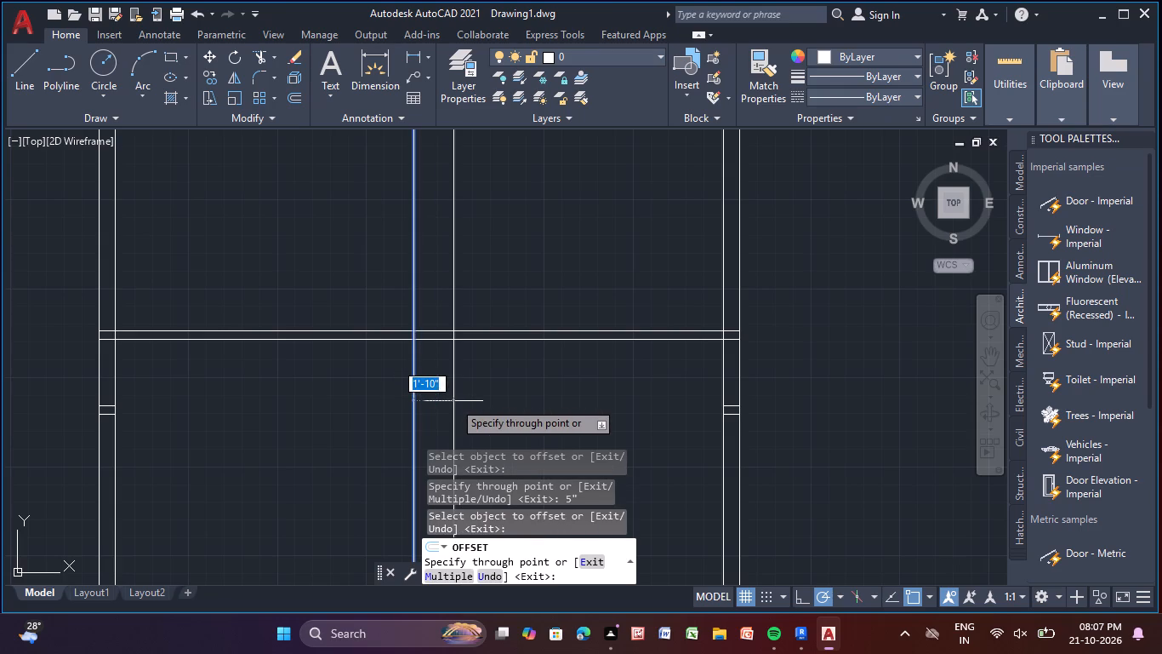
{"action": "key", "text": "5"}
{"action": "key", "text": "shift+quotedbl"}
{"action": "key", "text": "Return"}
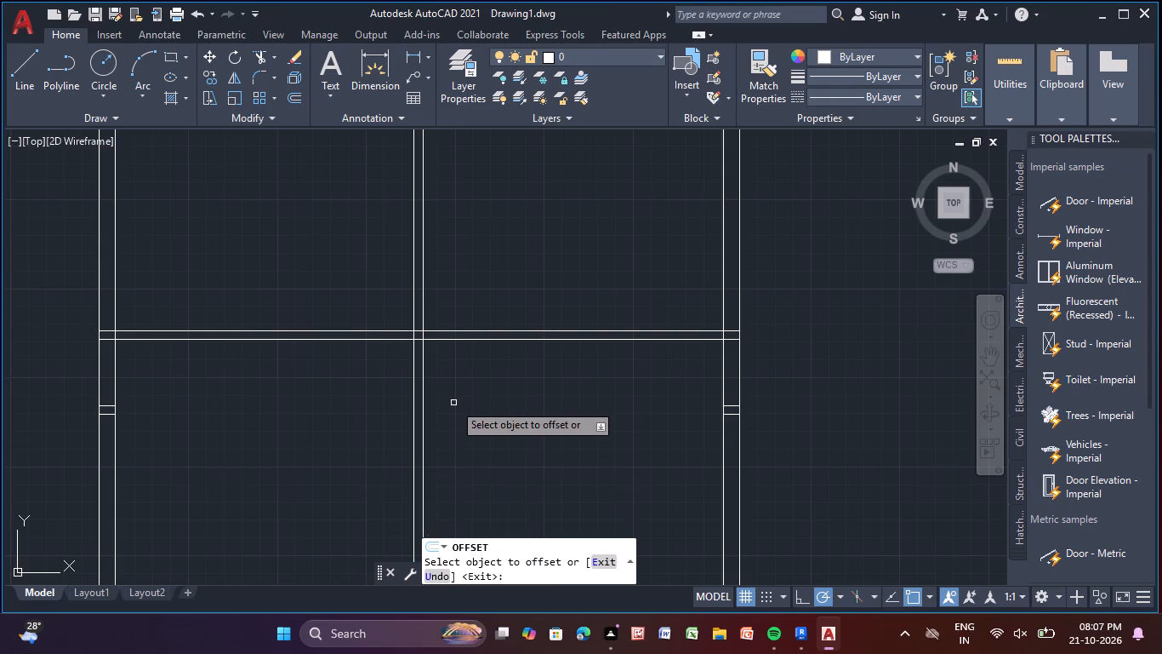
Trim both lines of the middle vertical wall above the upper horizontal wall and below the second horizontal wall.
{"action": "scroll", "coordinate": [578, 258], "scroll_direction": "down", "scroll_amount": 1}
{"action": "middle_click_drag", "start_coordinate": [572, 278], "coordinate": [549, 371]}
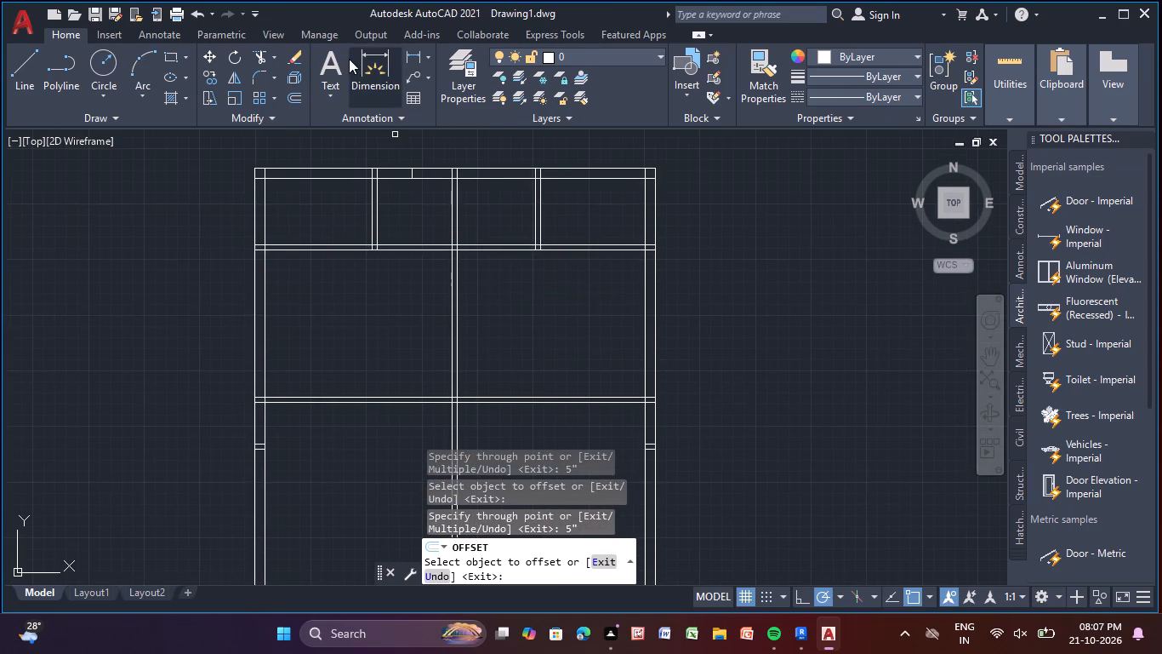
{"action": "left_click", "coordinate": [257, 58]}
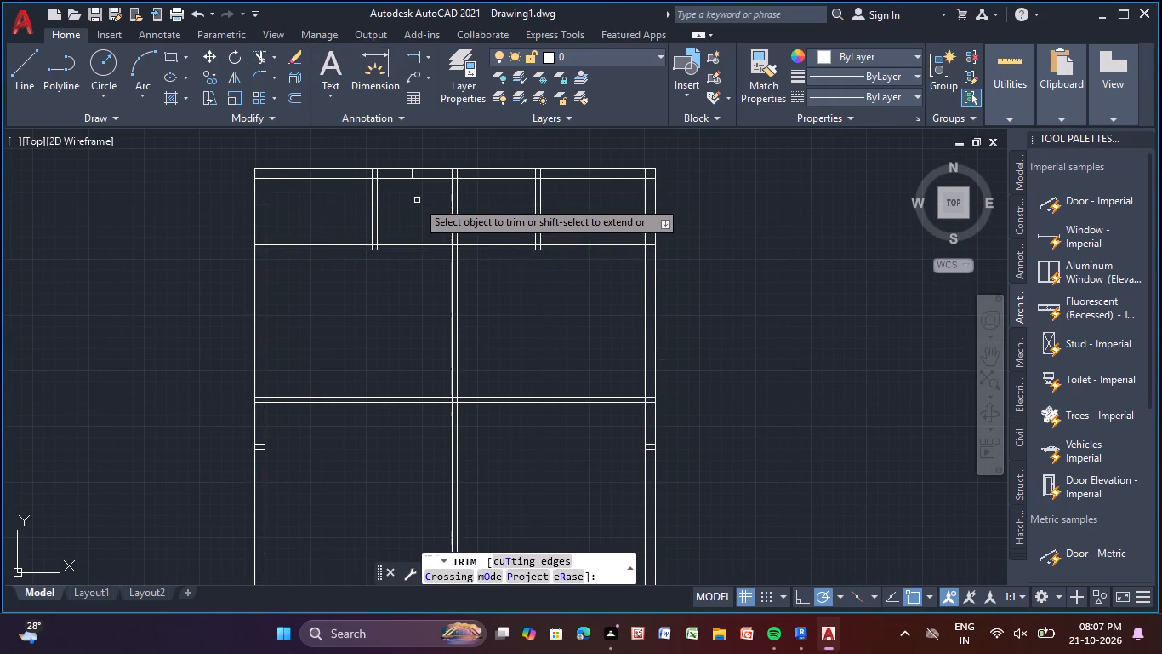
{"action": "left_click_drag", "start_coordinate": [417, 201], "coordinate": [471, 202]}
{"action": "middle_click_drag", "start_coordinate": [493, 367], "coordinate": [491, 364]}
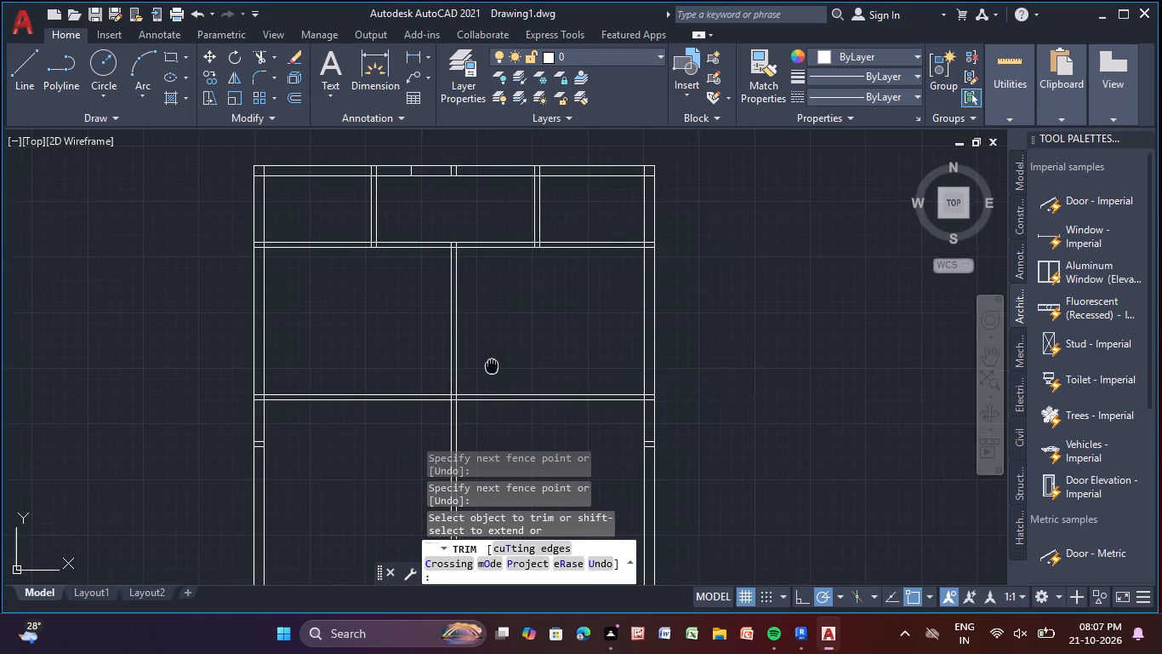
{"action": "middle_click_drag", "start_coordinate": [491, 364], "coordinate": [469, 221]}
{"action": "left_click_drag", "start_coordinate": [402, 416], "coordinate": [470, 388]}
{"action": "middle_click_drag", "start_coordinate": [475, 381], "coordinate": [487, 264]}
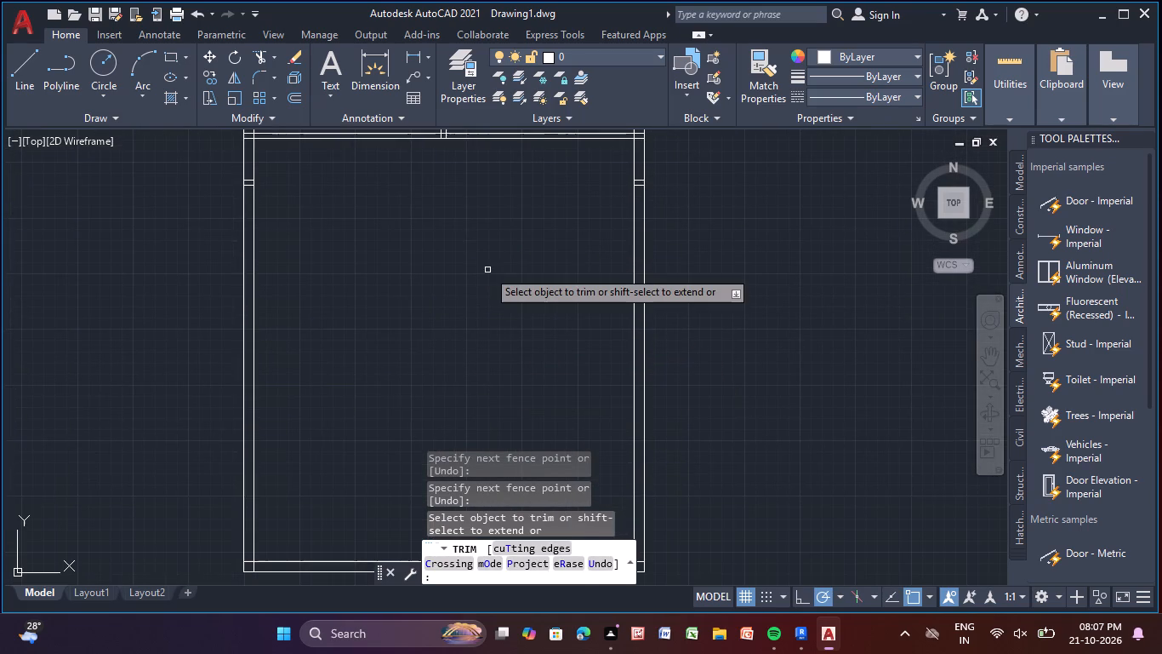
{"action": "key", "text": "Escape"}
{"action": "key", "text": "Escape"}
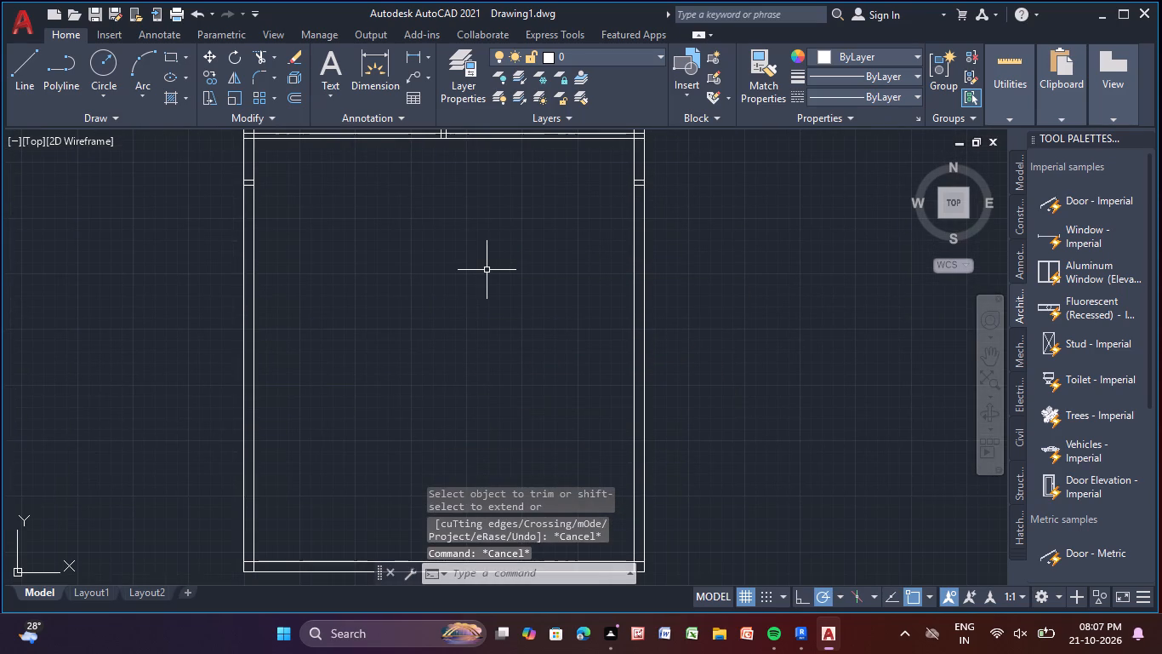
Offset the inner line of the left exterior wall 10'-8" to the right, into the plan.
{"action": "scroll", "coordinate": [486, 270], "scroll_direction": "up", "scroll_amount": 1}
{"action": "scroll", "coordinate": [486, 270], "scroll_direction": "down", "scroll_amount": 1}
{"action": "middle_click_drag", "start_coordinate": [482, 280], "coordinate": [518, 399]}
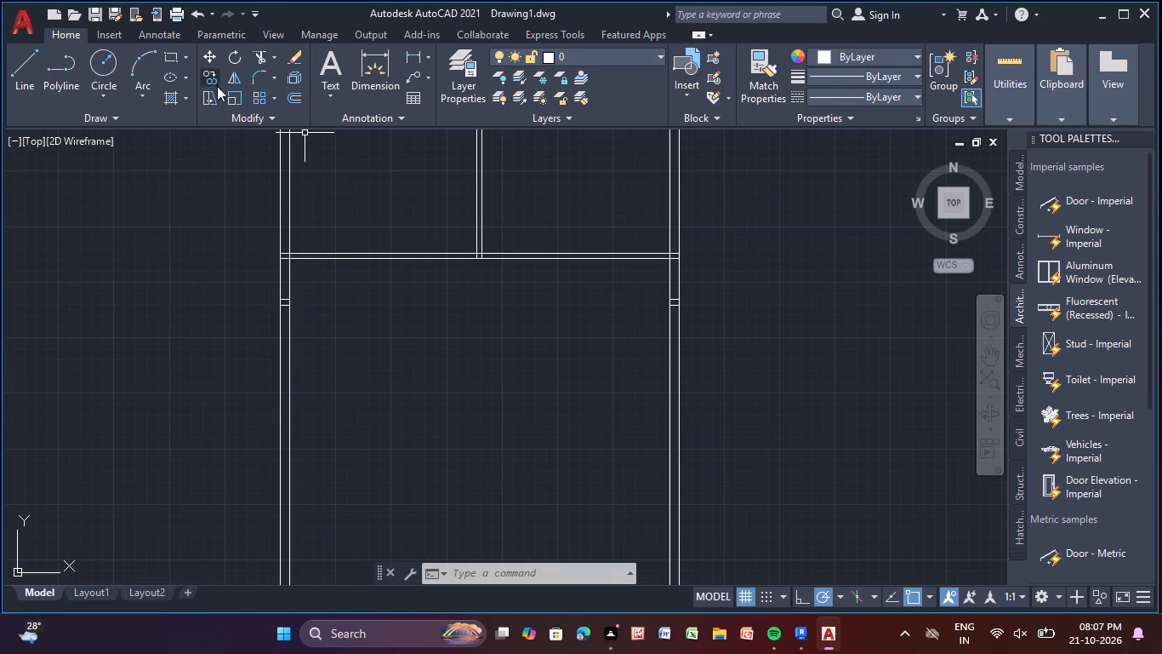
{"action": "left_click", "coordinate": [297, 94]}
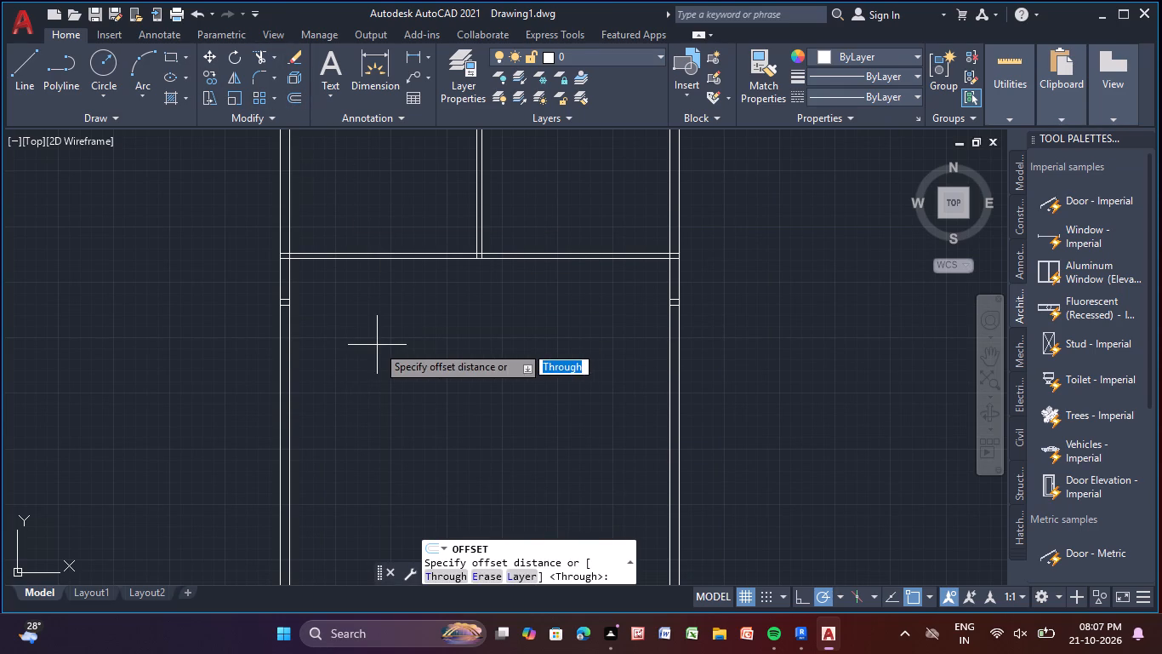
{"action": "key", "text": "Return"}
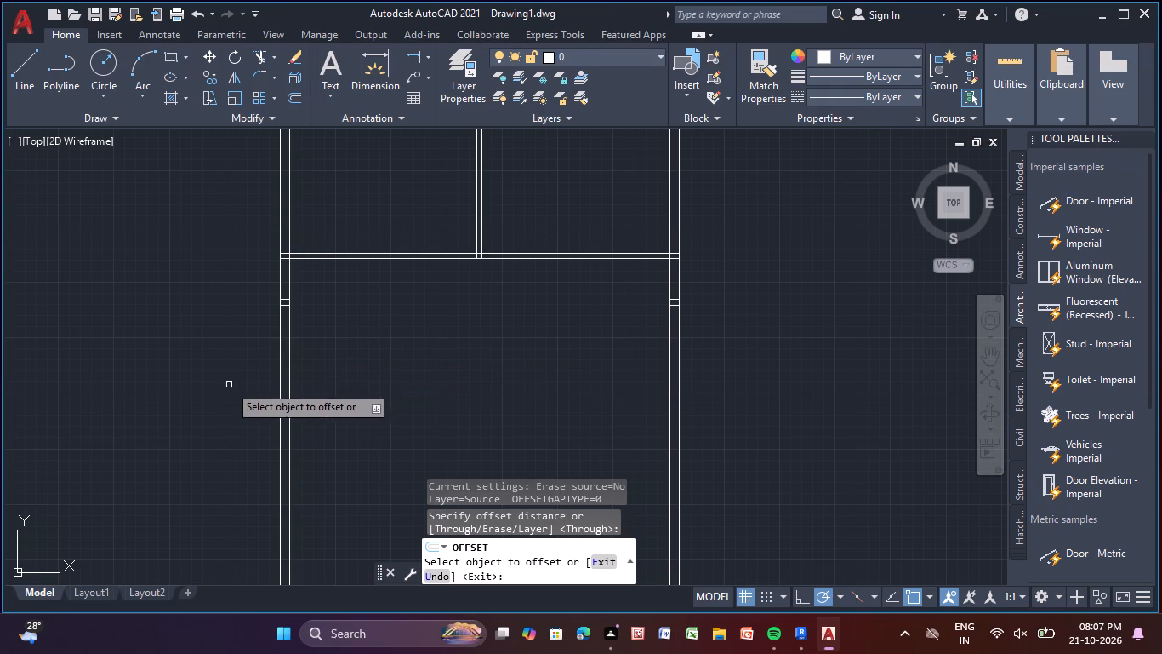
{"action": "left_click_drag", "start_coordinate": [288, 393], "coordinate": [299, 392]}
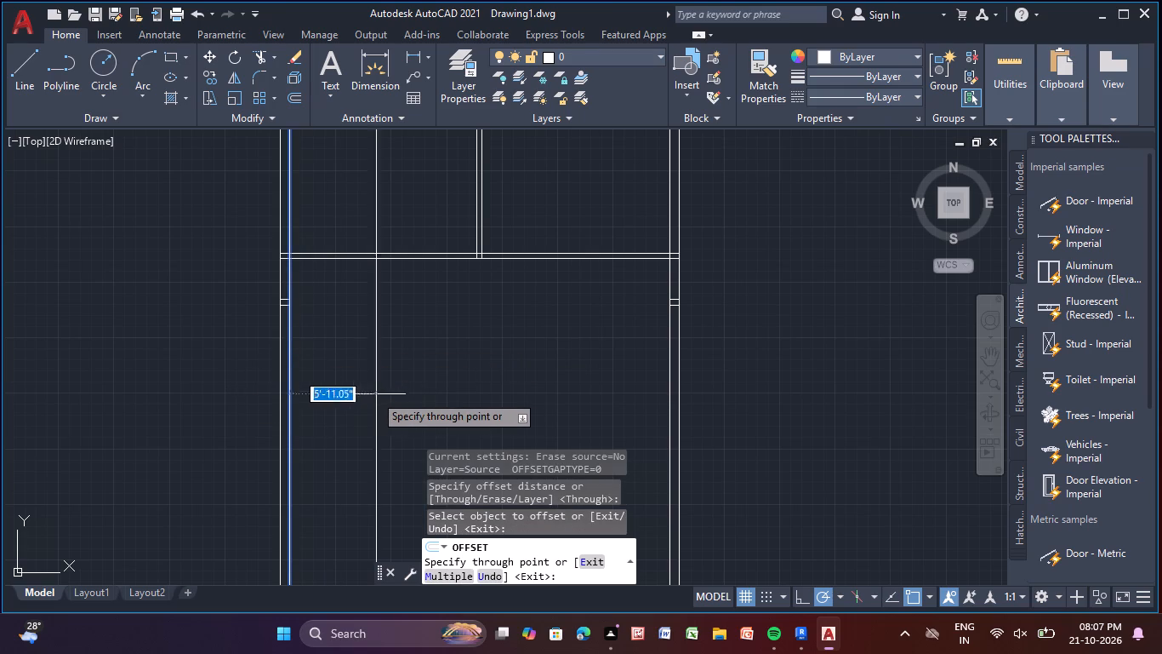
{"action": "key", "text": "1"}
{"action": "type", "text": "0'-8\""}
{"action": "key", "text": "Return"}
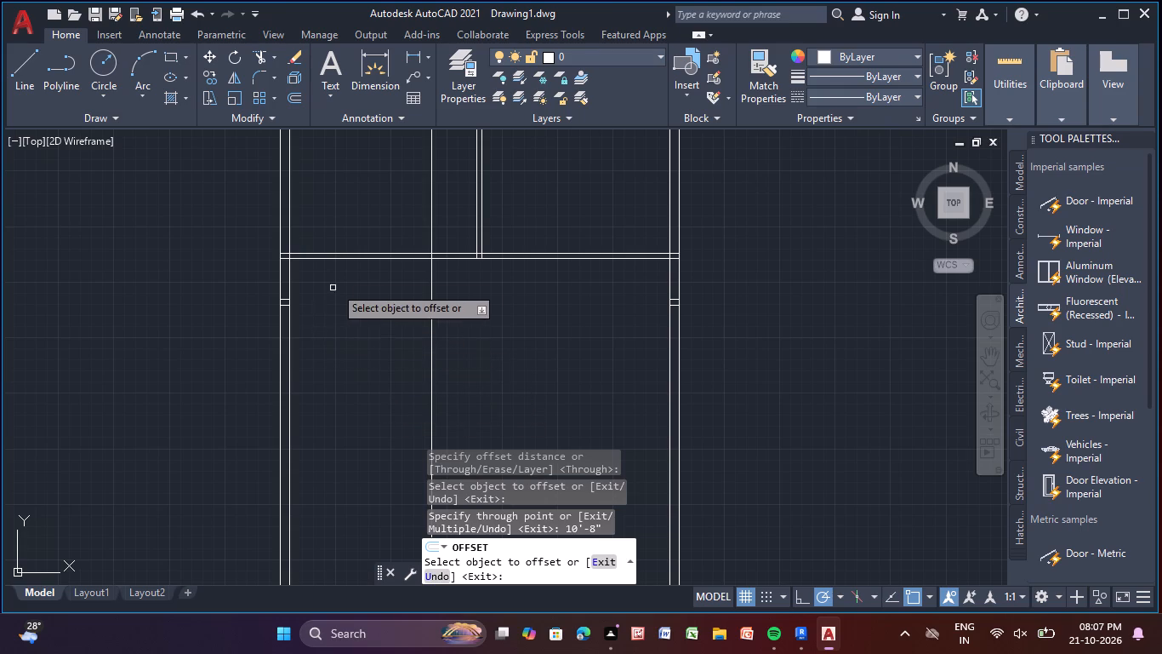
Offset the lower line of the second horizontal wall 14'-0" downward.
{"action": "left_click", "coordinate": [369, 258]}
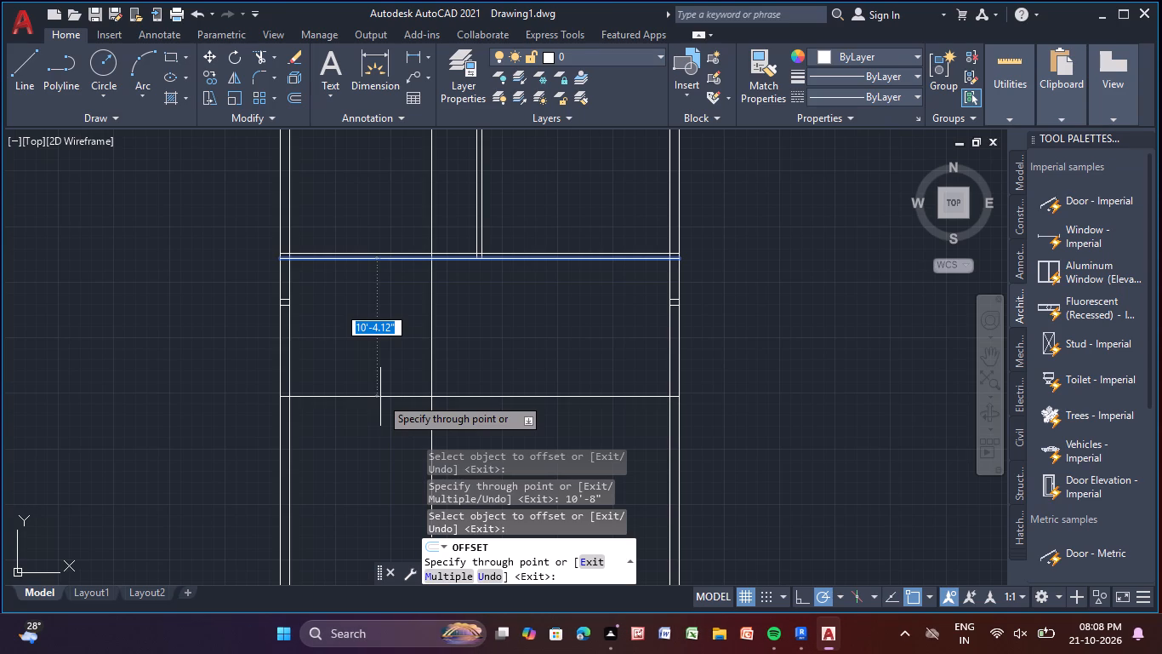
{"action": "type", "text": "14'-0"}
{"action": "key", "text": "shift+quotedbl"}
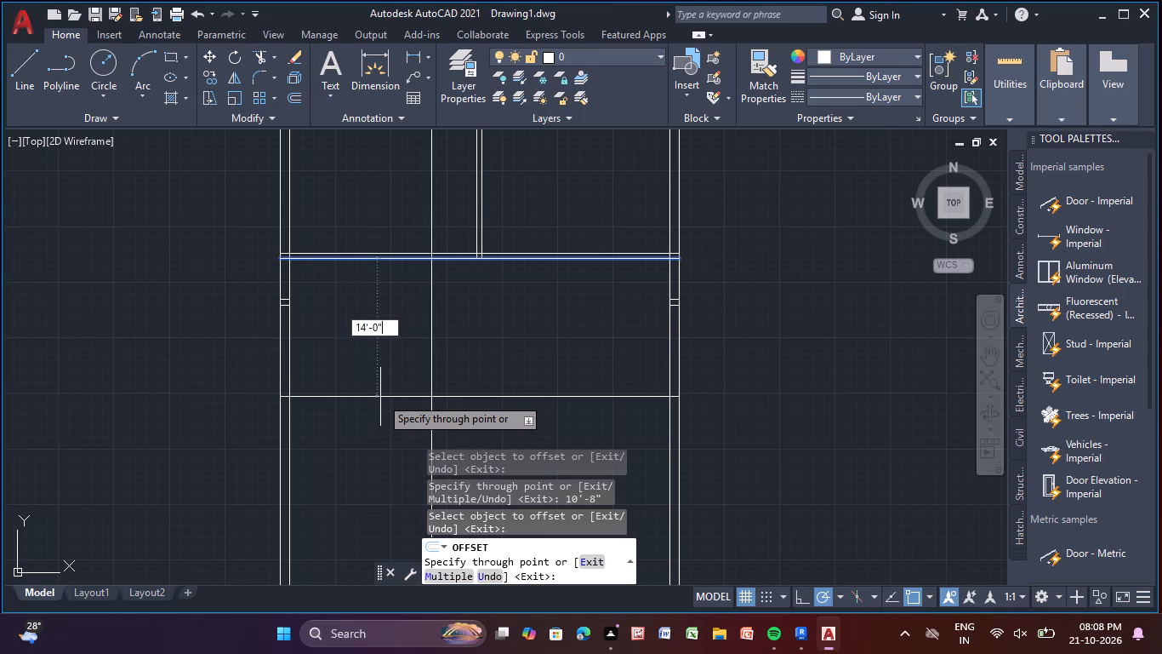
{"action": "key", "text": "Return"}
Offset the new lower horizontal line 5" downward to give that wall its thickness.
{"action": "scroll", "coordinate": [372, 396], "scroll_direction": "down", "scroll_amount": 1}
{"action": "middle_click_drag", "start_coordinate": [371, 396], "coordinate": [328, 223]}
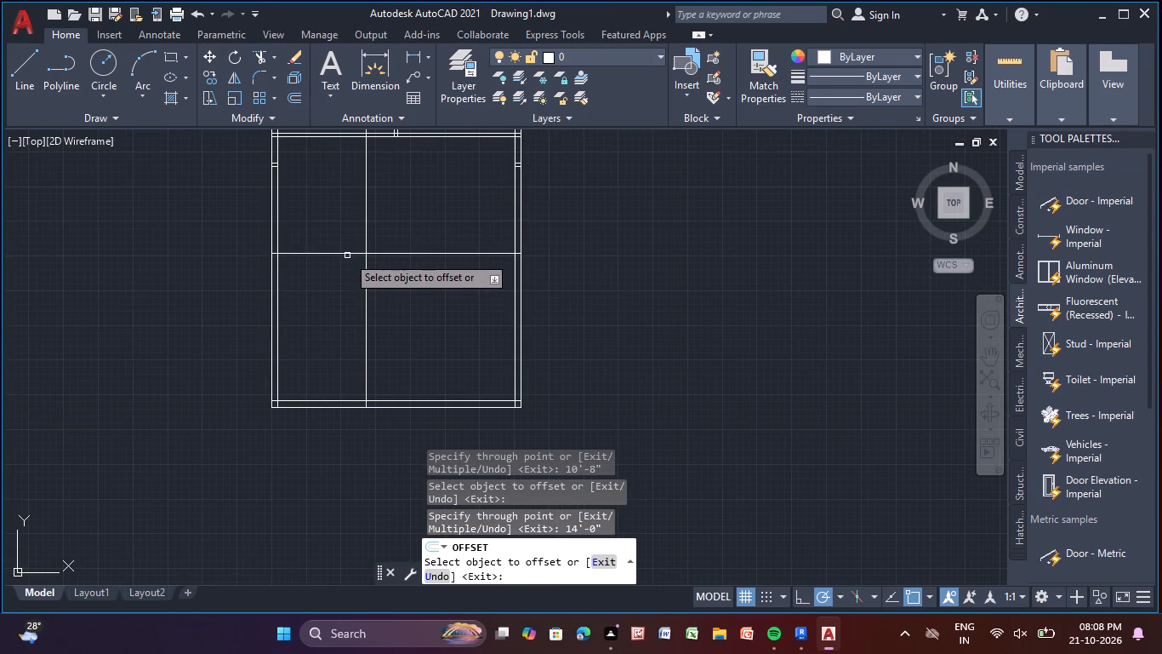
{"action": "left_click", "coordinate": [350, 253]}
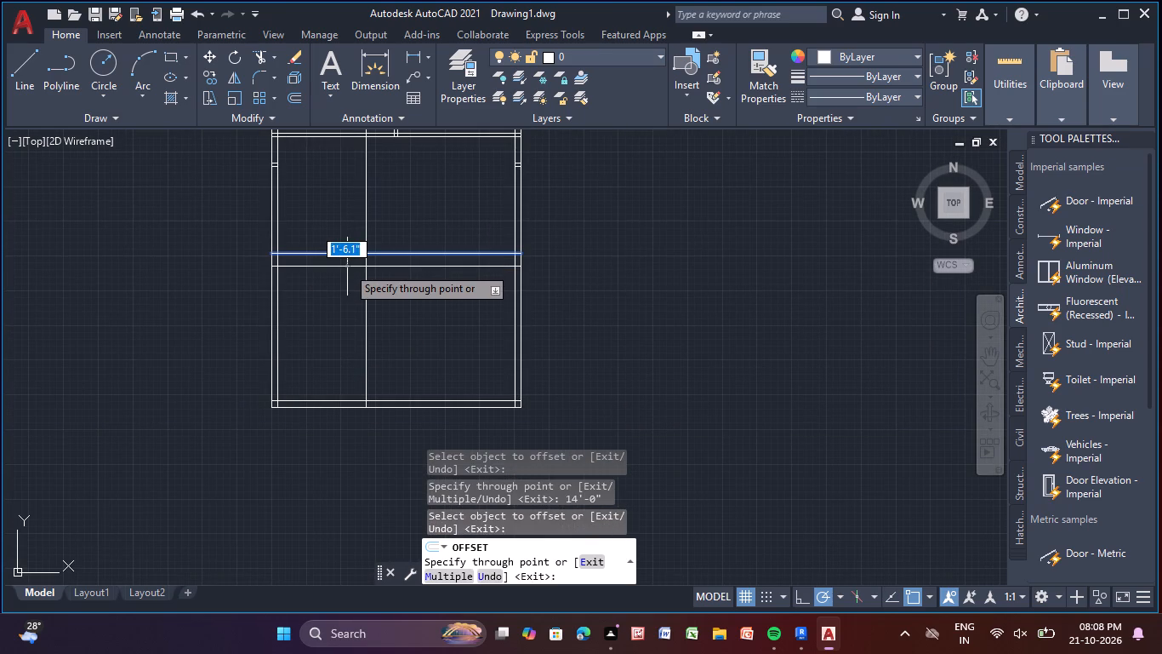
{"action": "key", "text": "5"}
{"action": "key", "text": "shift+quotedbl"}
{"action": "key", "text": "Return"}
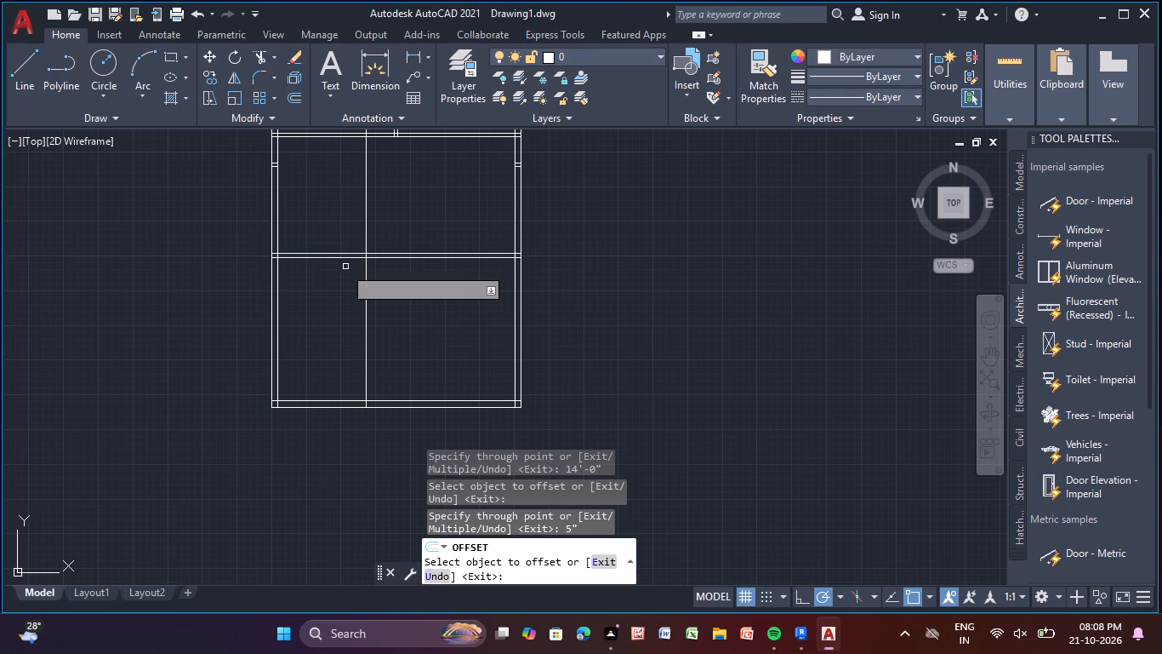
Offset the new left vertical partition line 5" to the right to give that wall its thickness.
{"action": "middle_click_drag", "start_coordinate": [335, 272], "coordinate": [334, 330]}
{"action": "left_click", "coordinate": [365, 336]}
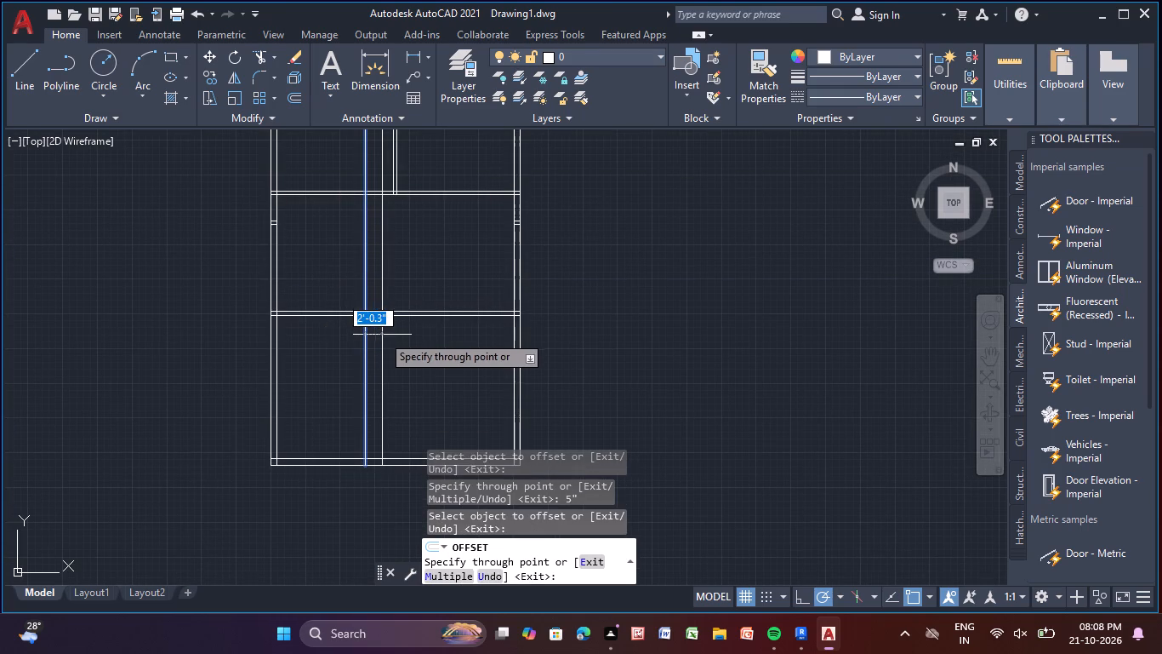
{"action": "key", "text": "5"}
{"action": "key", "text": "shift+quotedbl"}
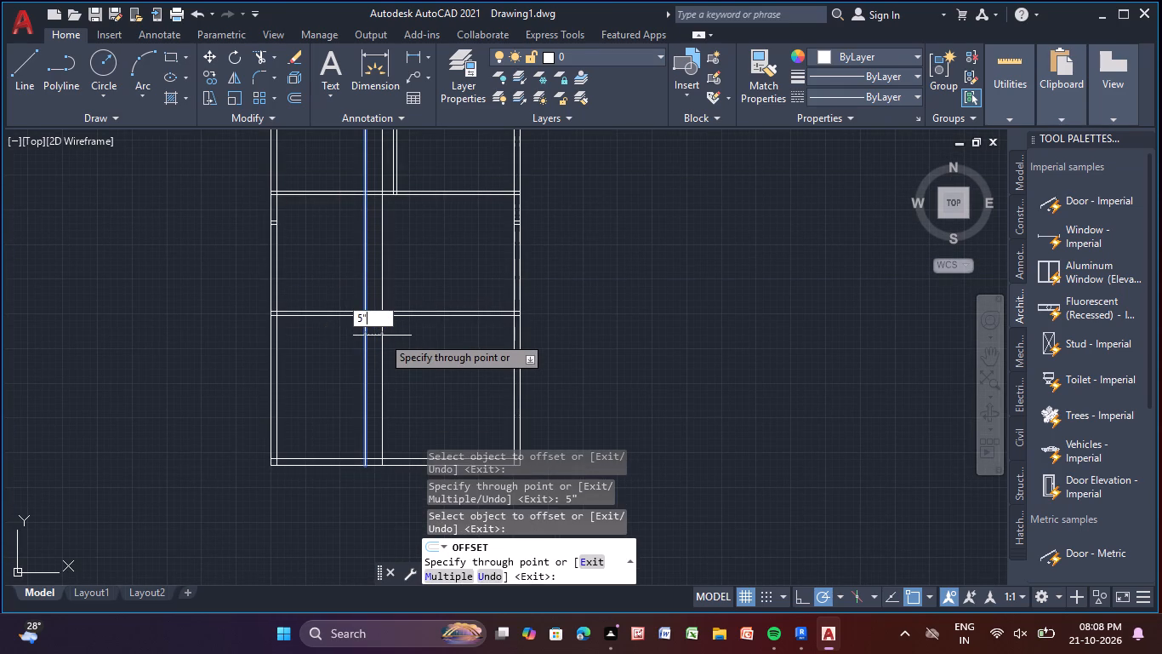
{"action": "key", "text": "Return"}
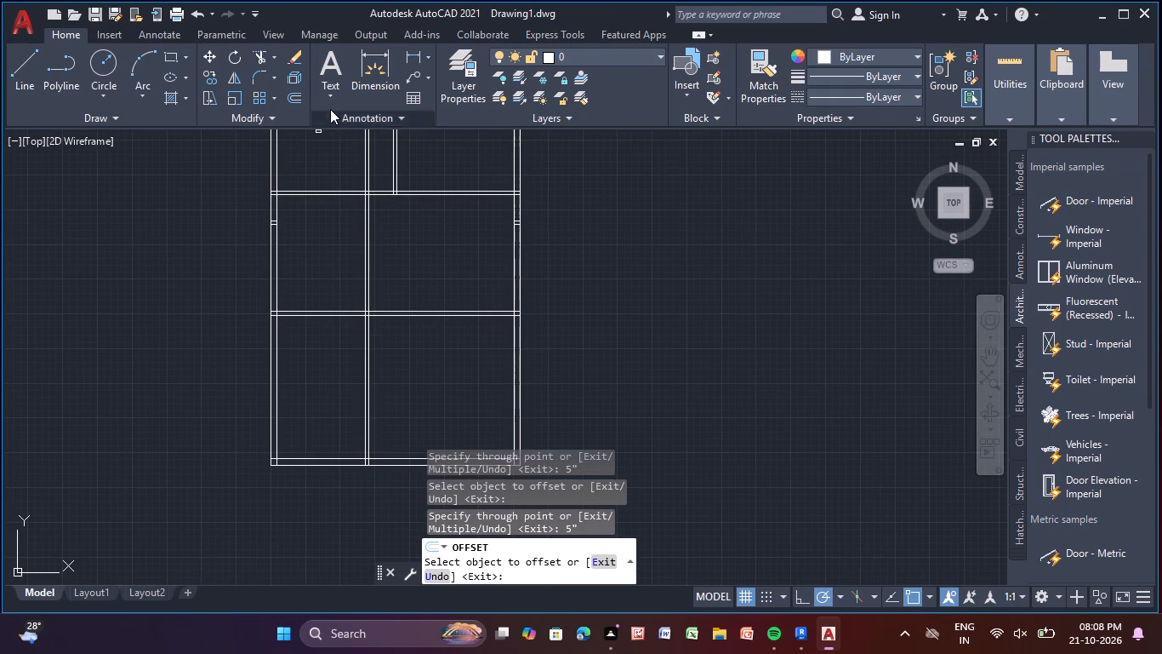
Trim the new vertical partition lines above the second horizontal wall and below the new lower horizontal wall.
{"action": "left_click", "coordinate": [264, 54]}
{"action": "middle_click_drag", "start_coordinate": [317, 148], "coordinate": [317, 151]}
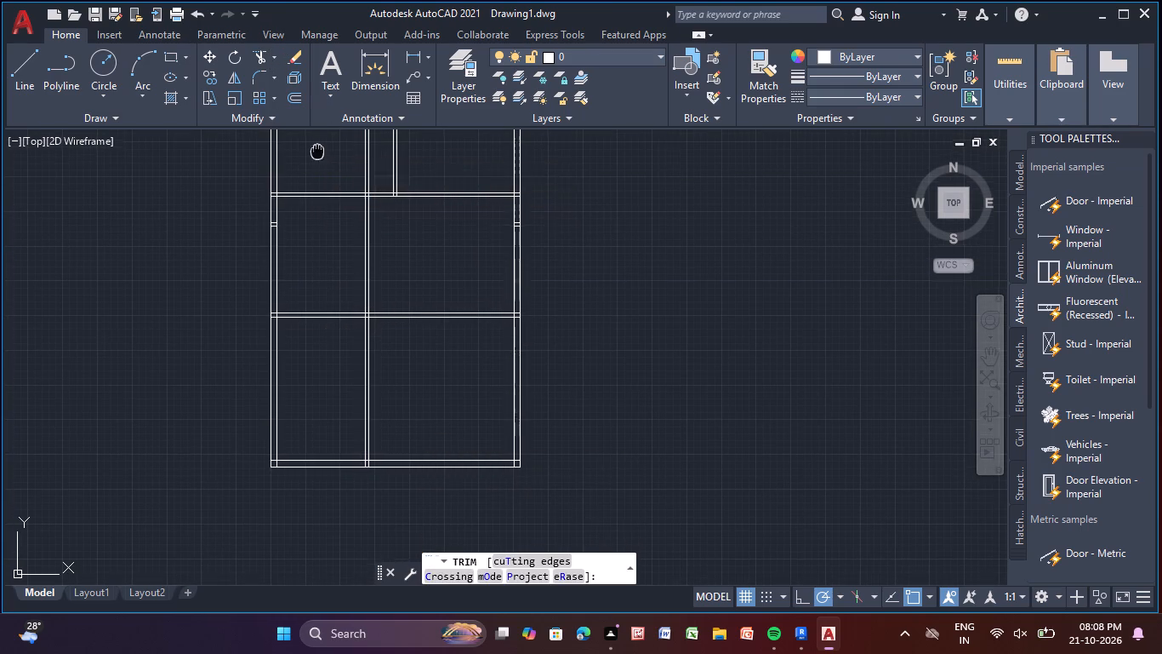
{"action": "middle_click_drag", "start_coordinate": [317, 151], "coordinate": [308, 218]}
{"action": "left_click_drag", "start_coordinate": [333, 220], "coordinate": [367, 215]}
{"action": "middle_click_drag", "start_coordinate": [367, 215], "coordinate": [347, 284]}
{"action": "scroll", "coordinate": [333, 234], "scroll_direction": "up", "scroll_amount": 3}
{"action": "left_click_drag", "start_coordinate": [331, 209], "coordinate": [373, 203]}
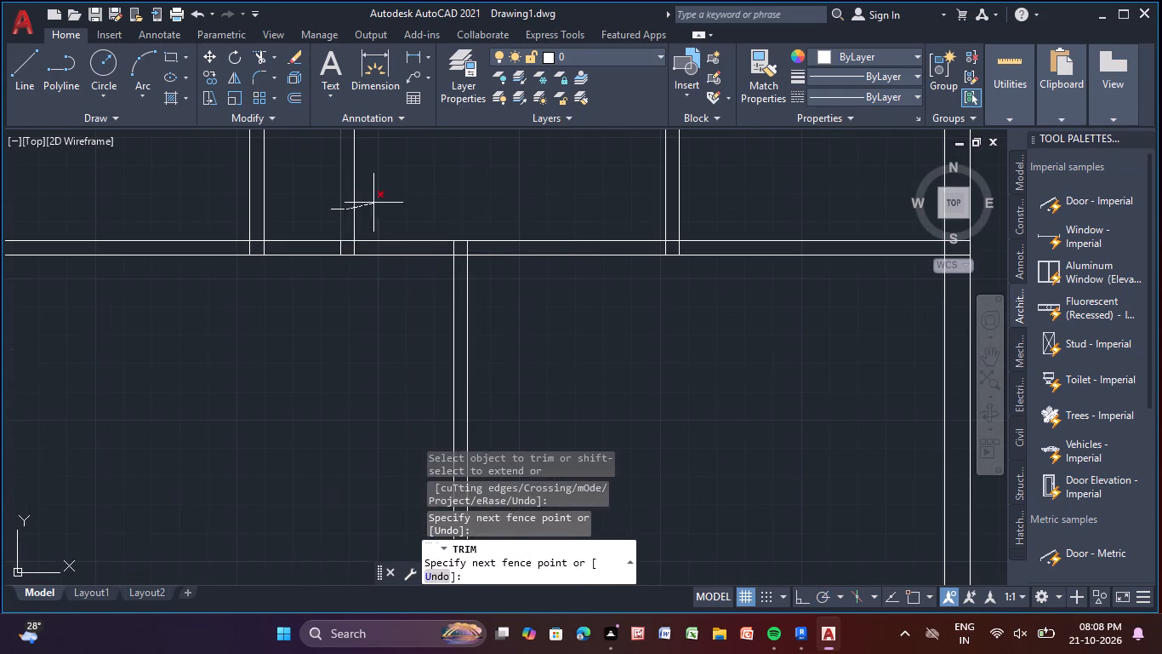
{"action": "left_click_drag", "start_coordinate": [373, 203], "coordinate": [382, 198]}
{"action": "scroll", "coordinate": [390, 199], "scroll_direction": "down", "scroll_amount": 4}
{"action": "middle_click_drag", "start_coordinate": [350, 290], "coordinate": [348, 245]}
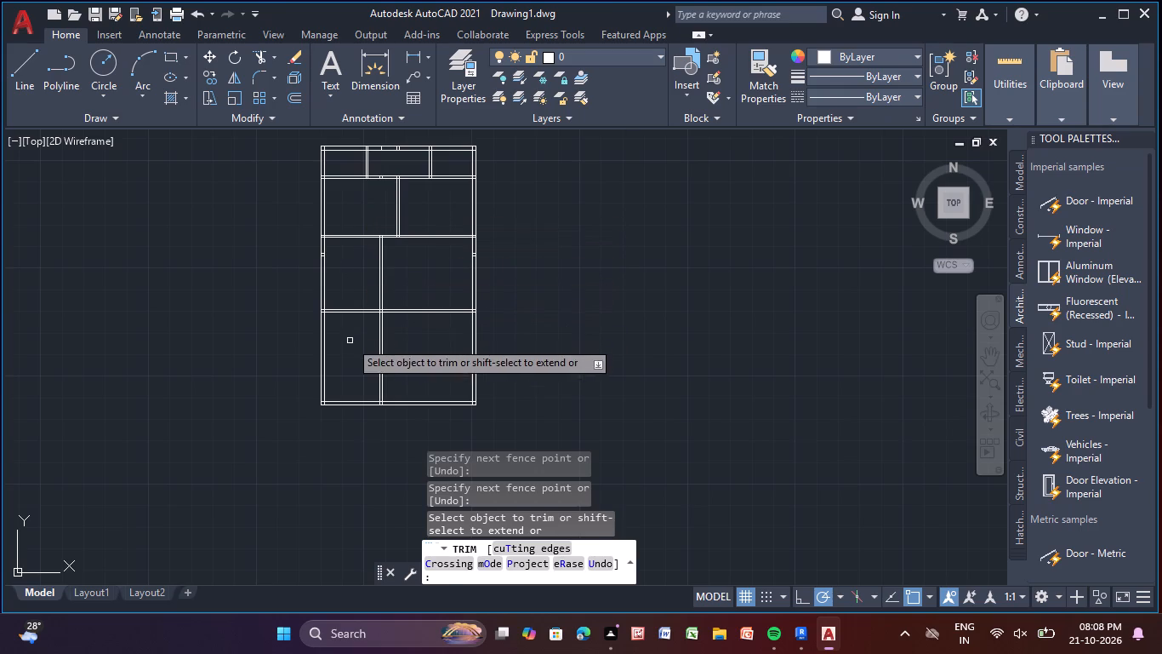
{"action": "left_click_drag", "start_coordinate": [350, 341], "coordinate": [393, 339]}
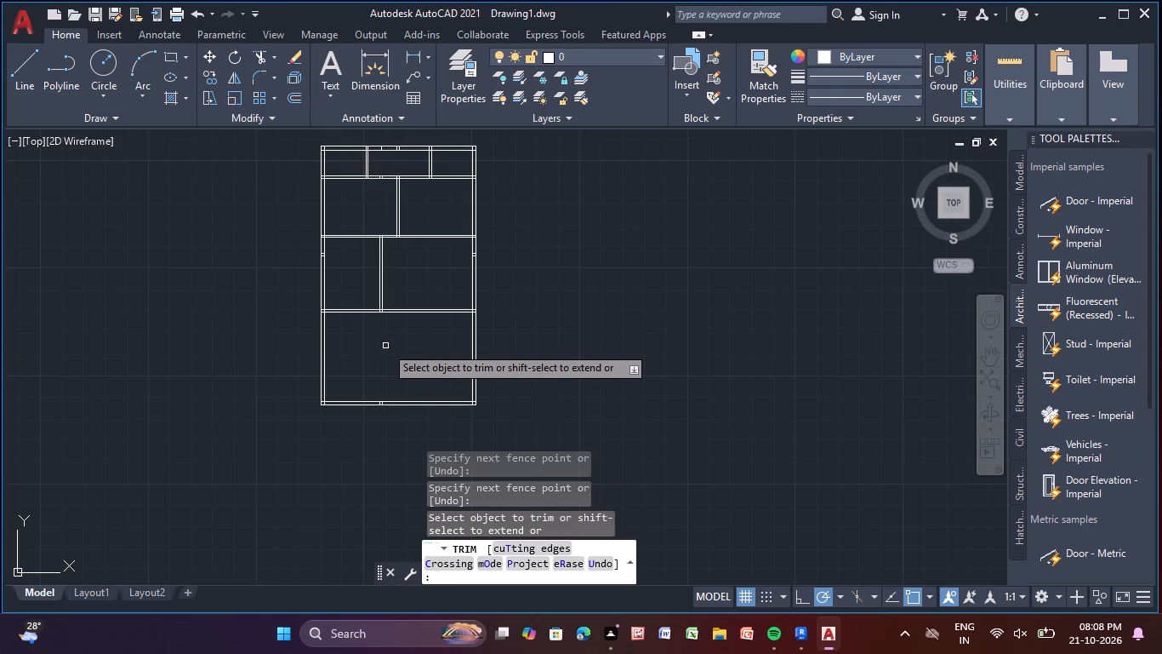
{"action": "key", "text": "Escape"}
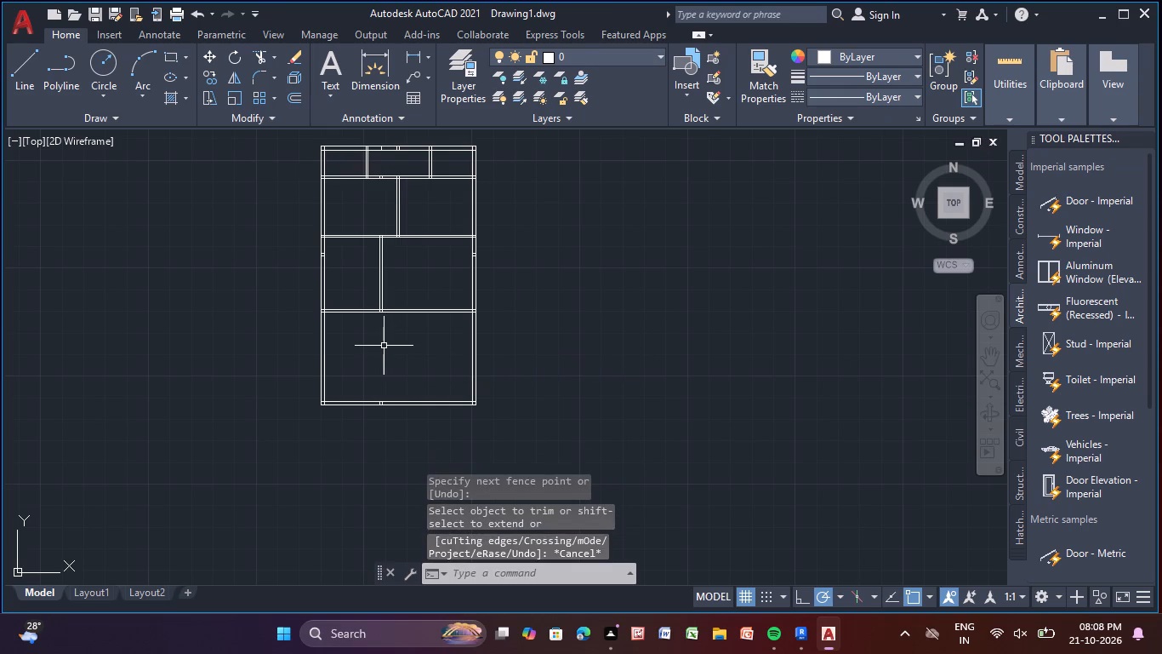
Offset the inner line of the right exterior wall 4'-7" to the left, into the plan.
{"action": "middle_click_drag", "start_coordinate": [424, 295], "coordinate": [390, 319]}
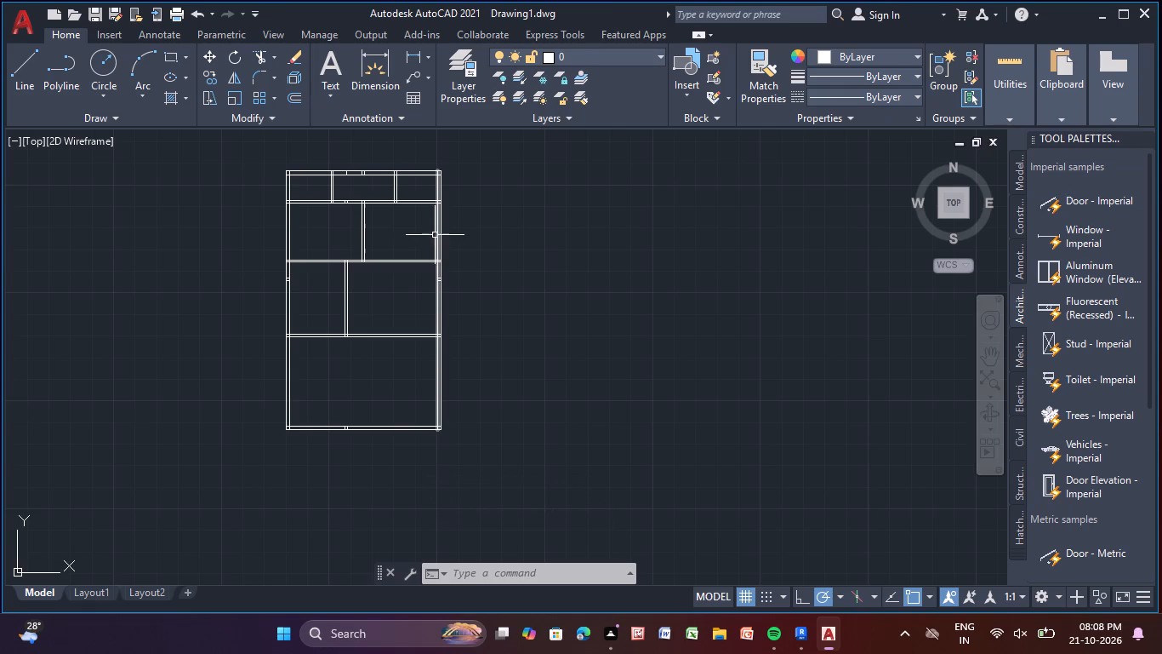
{"action": "middle_click_drag", "start_coordinate": [394, 302], "coordinate": [651, 257]}
{"action": "scroll", "coordinate": [651, 257], "scroll_direction": "up", "scroll_amount": 2}
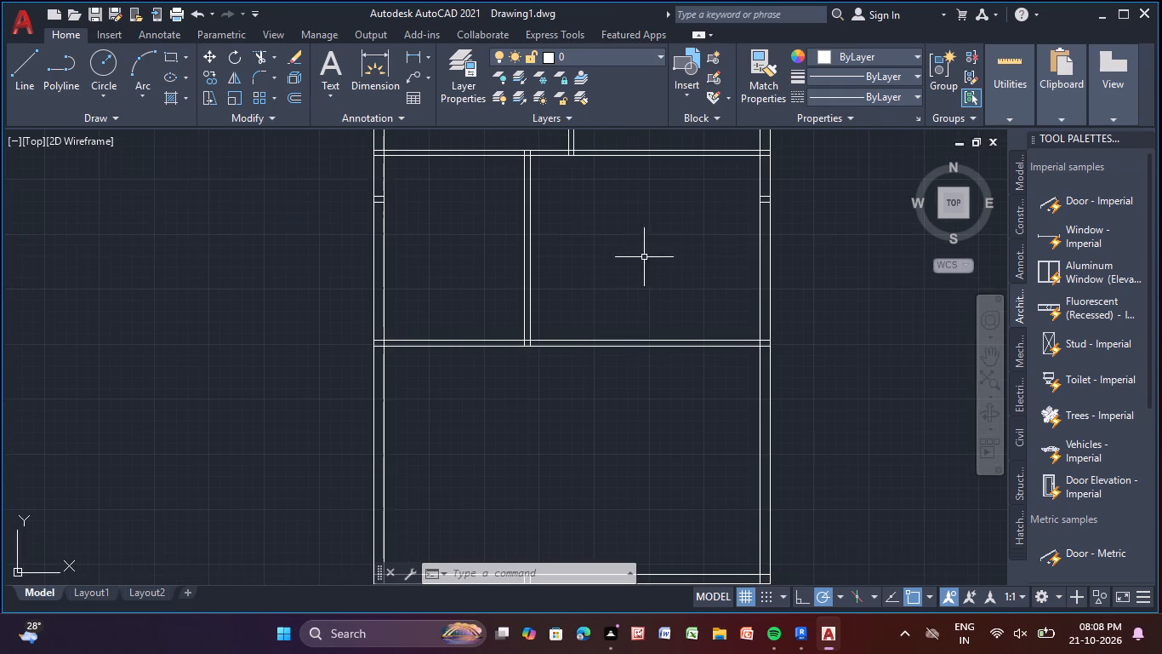
{"action": "left_click", "coordinate": [295, 91]}
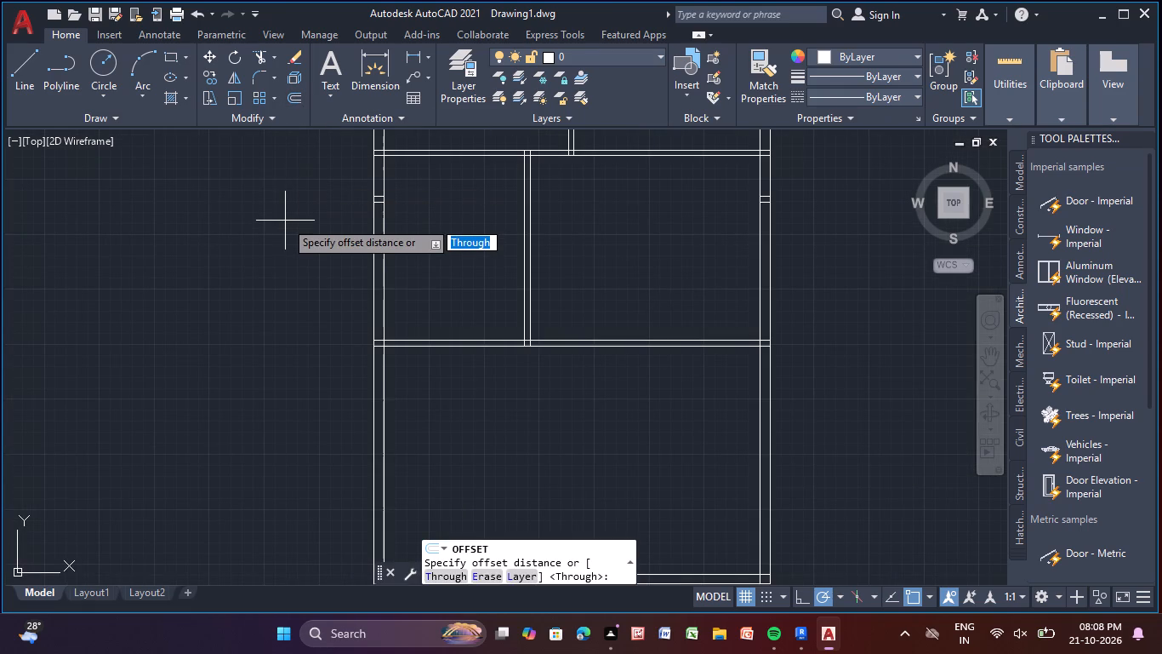
{"action": "key", "text": "Return"}
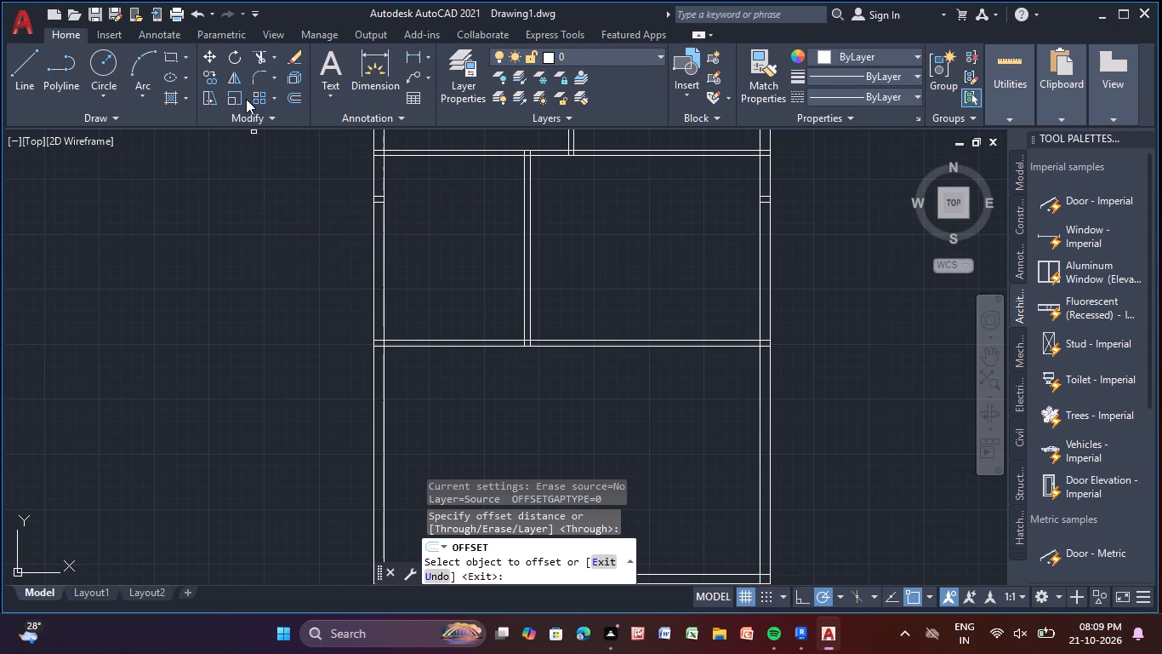
{"action": "middle_click_drag", "start_coordinate": [542, 252], "coordinate": [403, 261]}
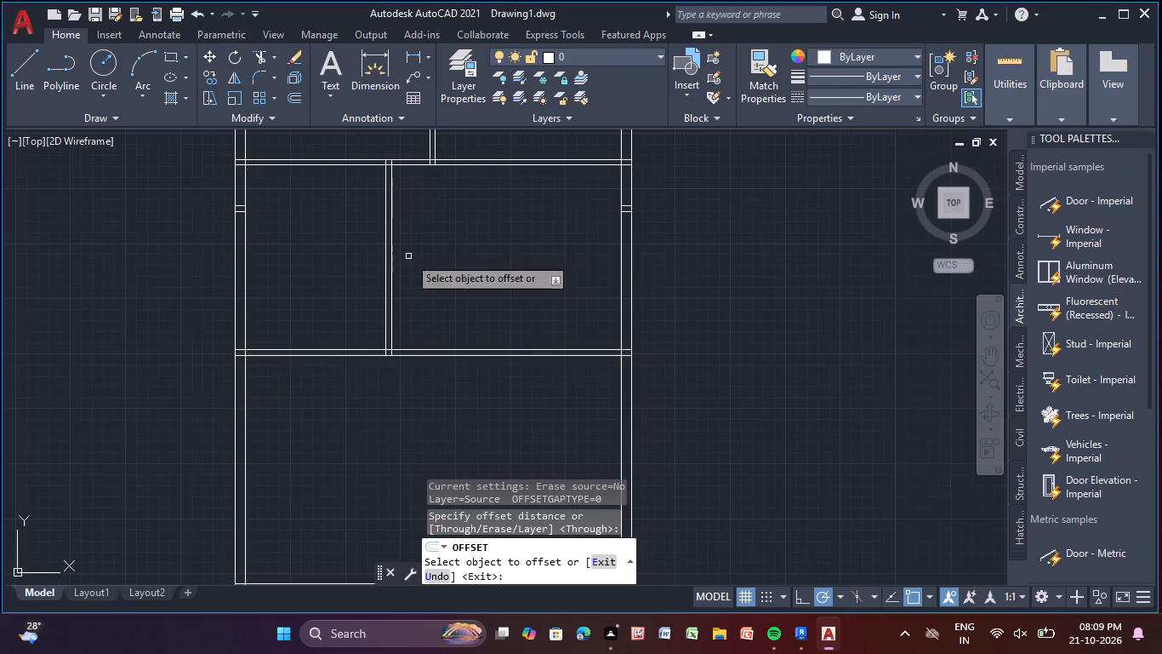
{"action": "left_click", "coordinate": [623, 285]}
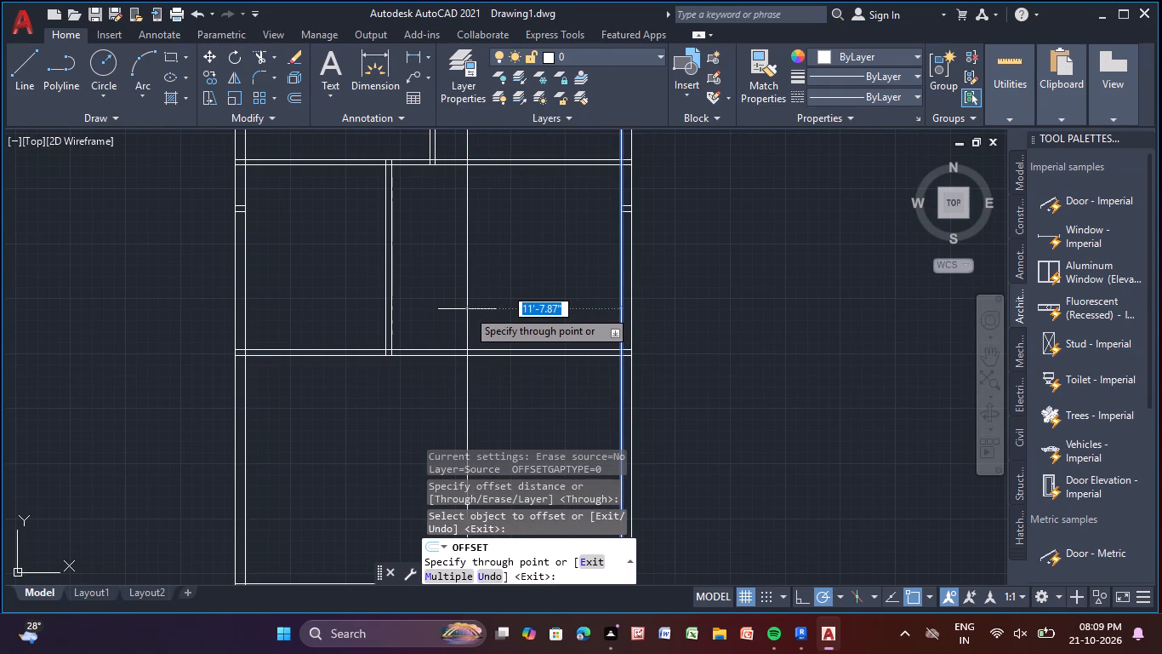
{"action": "type", "text": "4'-"}
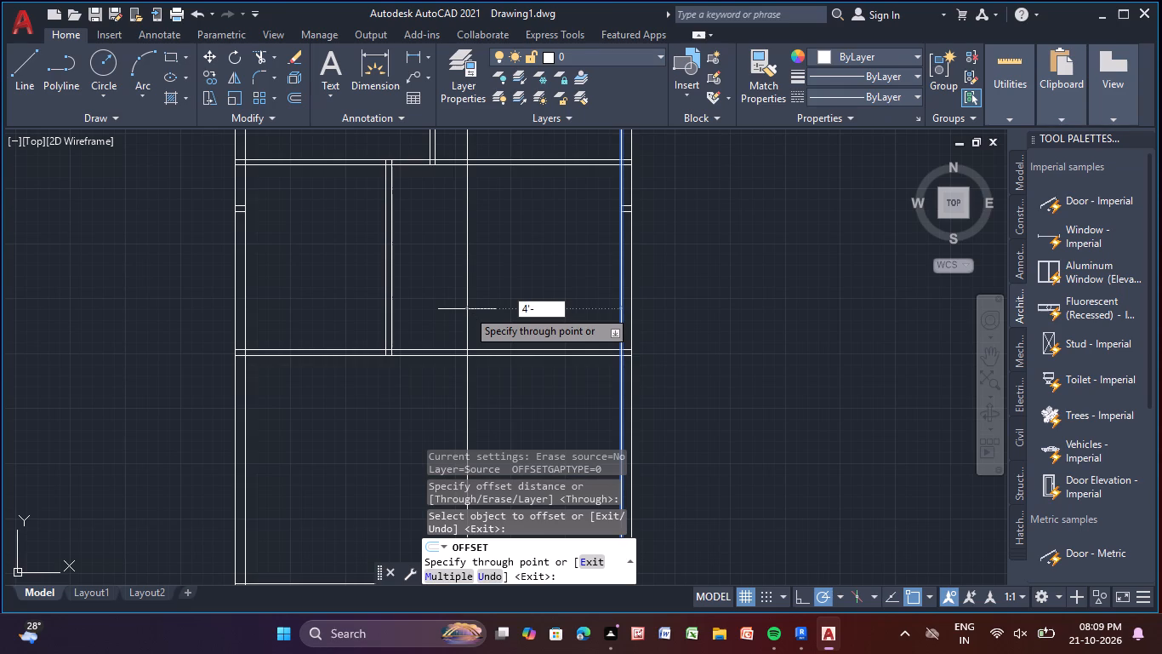
{"action": "key", "text": "7"}
{"action": "key", "text": "shift+quotedbl"}
{"action": "key", "text": "Return"}
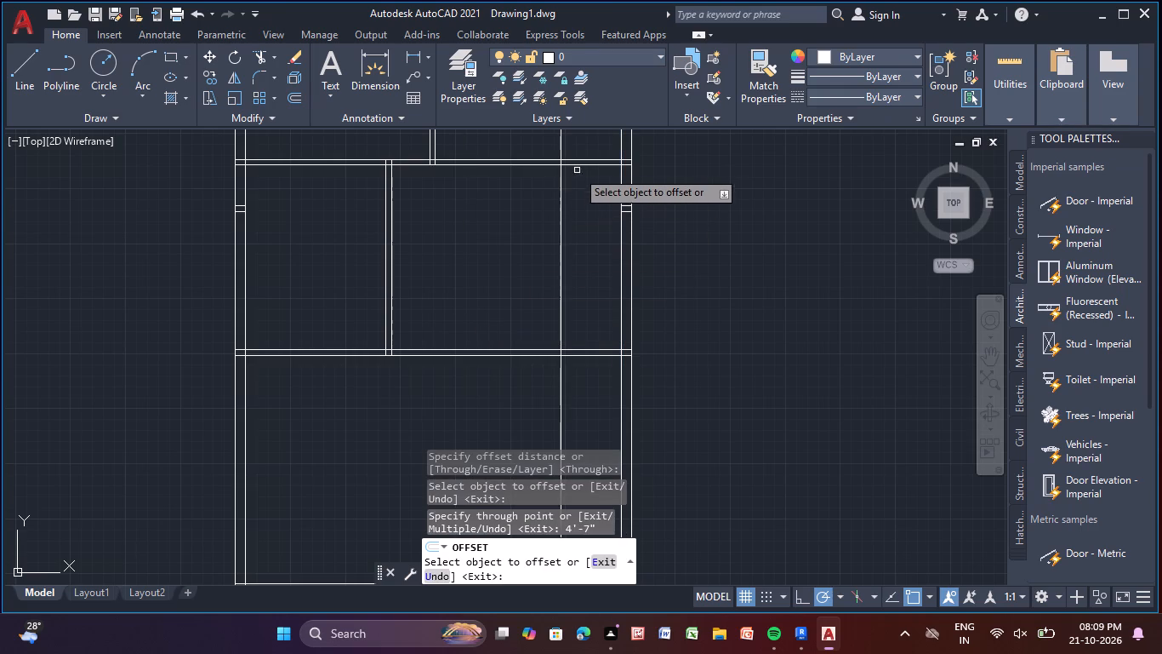
Offset the lower line of the second horizontal wall 7'-7" downward.
{"action": "left_click", "coordinate": [586, 166]}
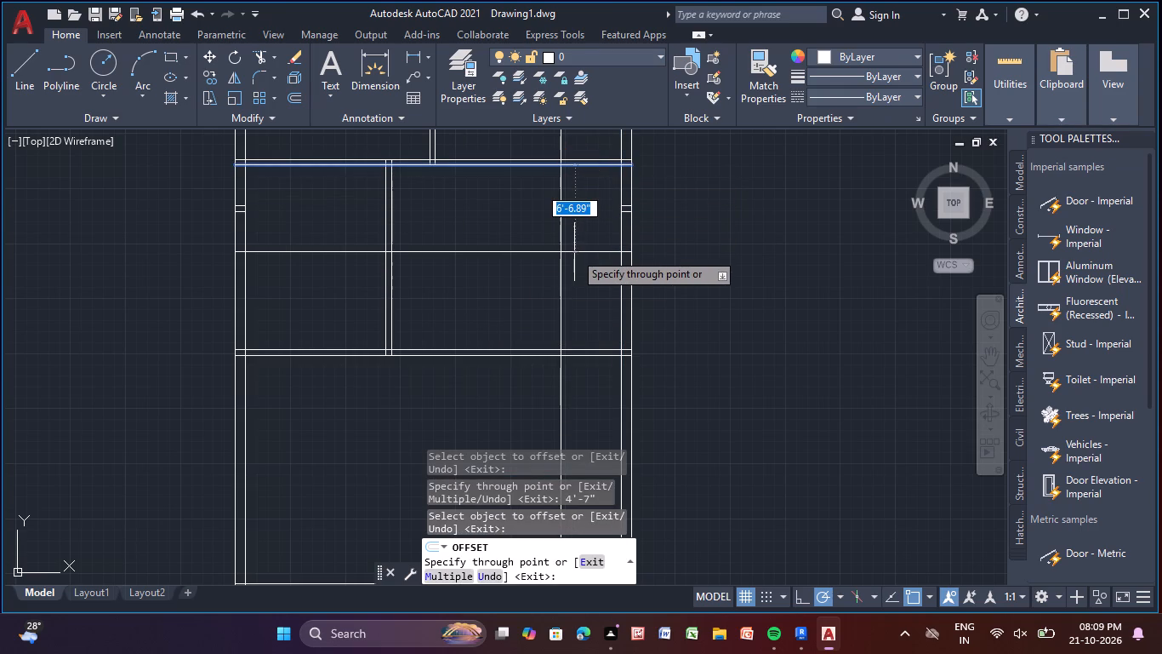
{"action": "type", "text": "7'-7"}
{"action": "key", "text": "shift+quotedbl"}
{"action": "key", "text": "Return"}
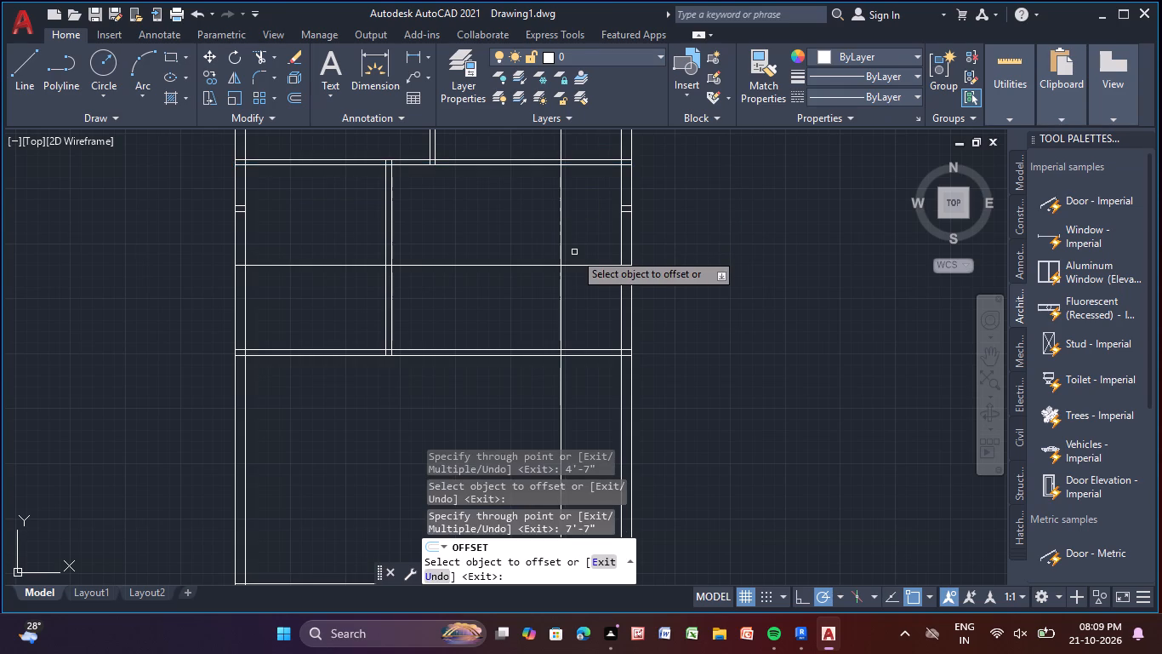
Offset the new horizontal line 5" downward to give that wall its thickness.
{"action": "left_click", "coordinate": [553, 264]}
{"action": "key", "text": "5"}
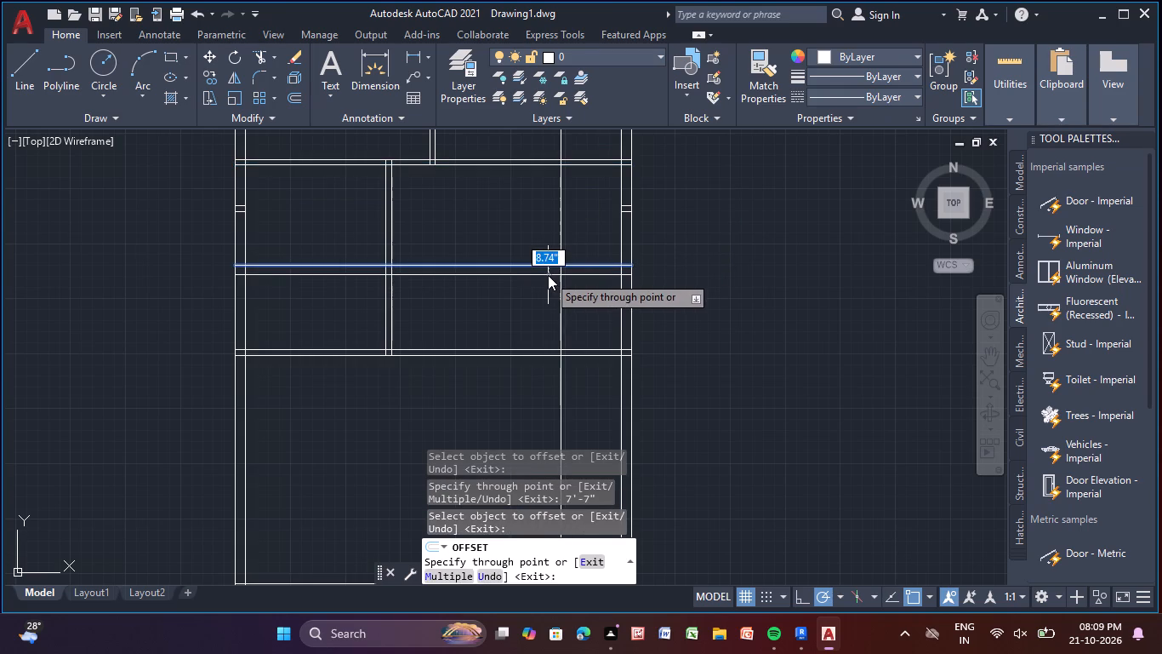
{"action": "key", "text": "shift+quotedbl"}
{"action": "key", "text": "Return"}
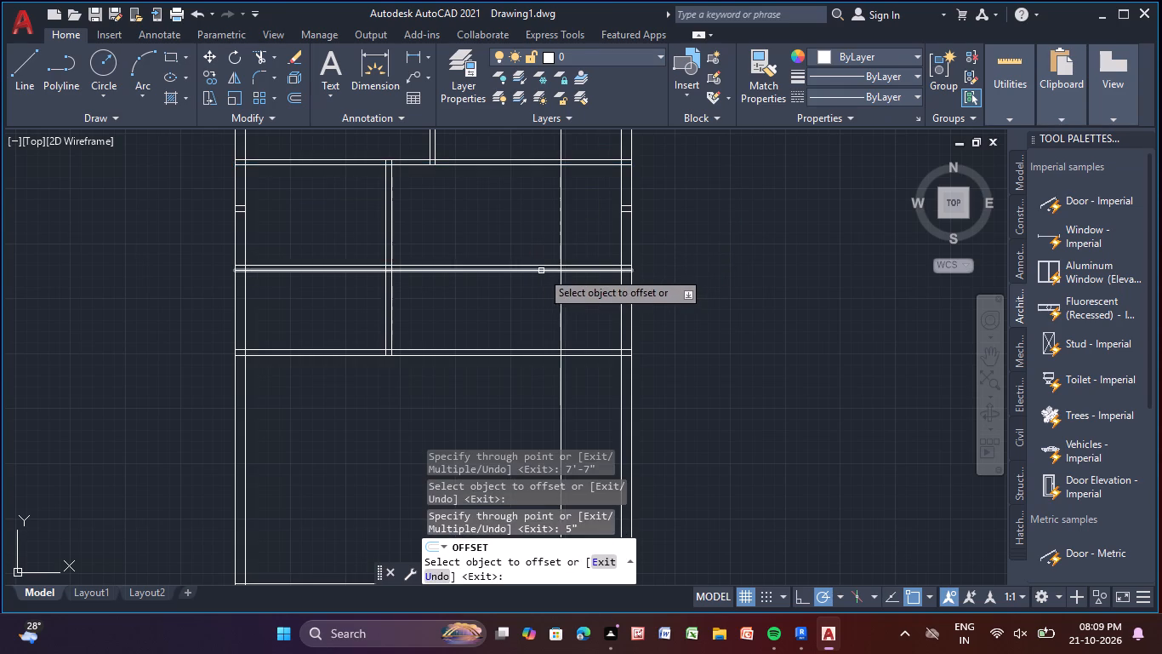
Offset the new right vertical partition line 5" to the left to give that wall its thickness.
{"action": "left_click", "coordinate": [562, 296]}
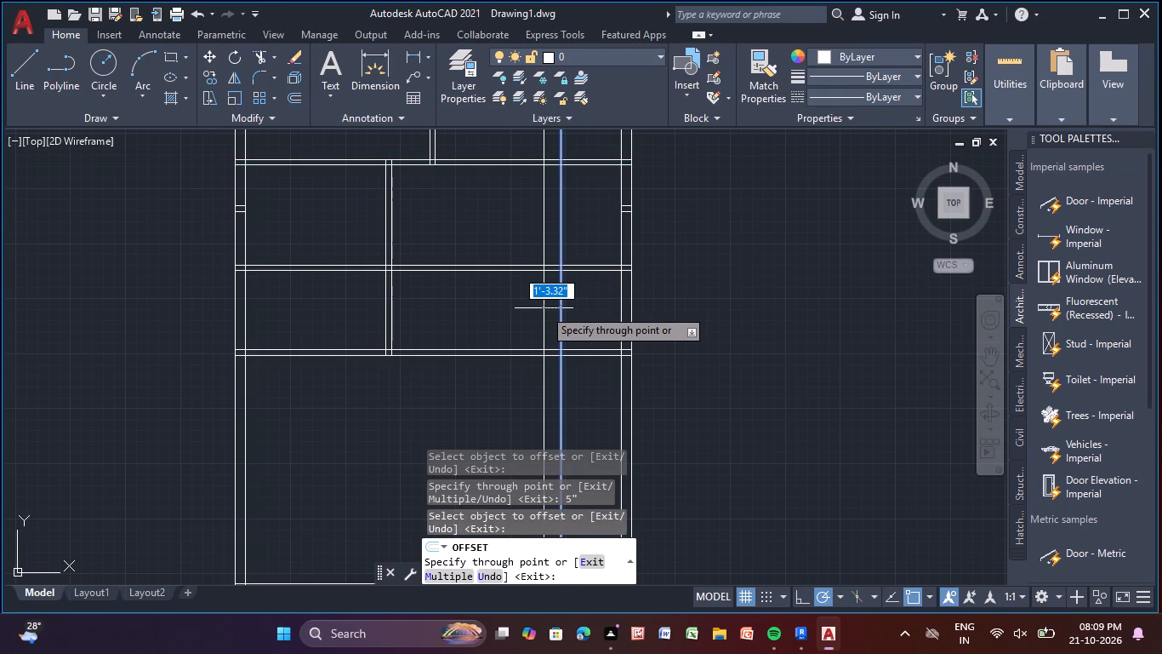
{"action": "key", "text": "5"}
{"action": "key", "text": "shift+quotedbl"}
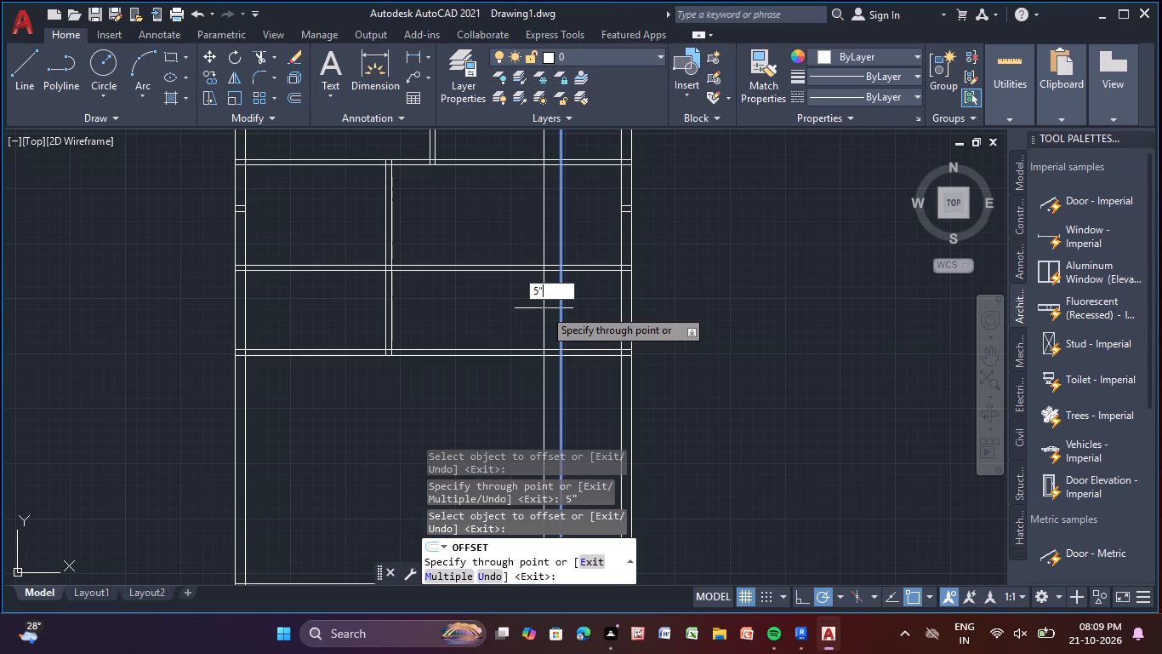
{"action": "key", "text": "Return"}
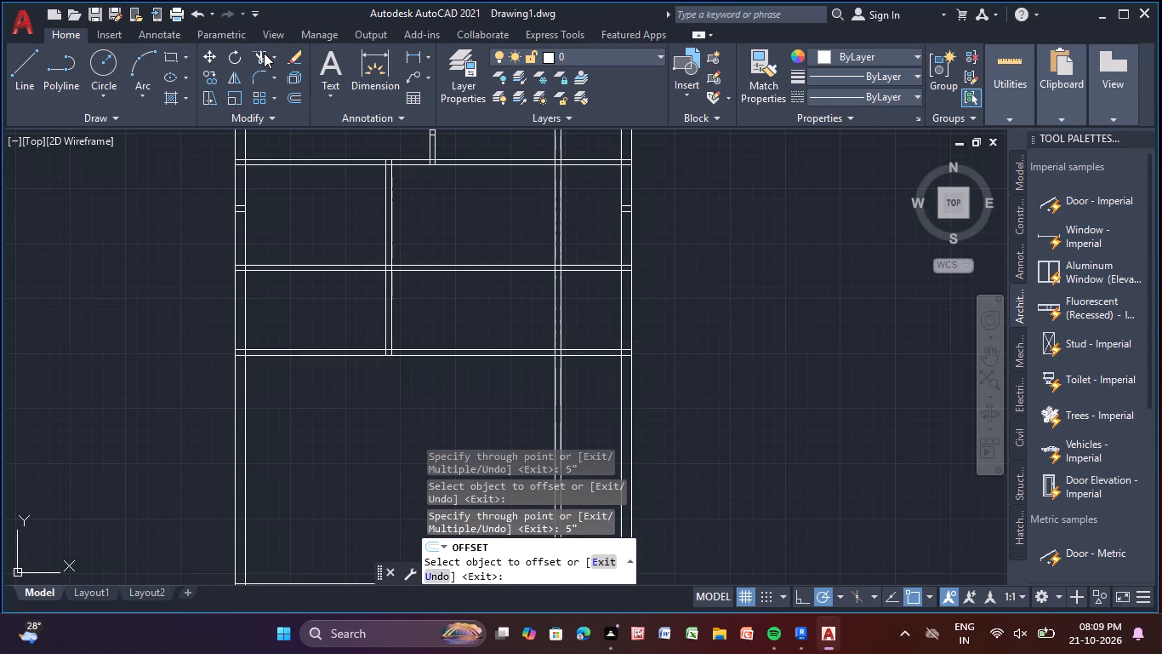
Trim the new wall lines outside the small room at the right exterior wall, and the lower horizontal wall beyond the left room.
{"action": "left_click", "coordinate": [265, 53]}
{"action": "left_click_drag", "start_coordinate": [308, 227], "coordinate": [310, 287]}
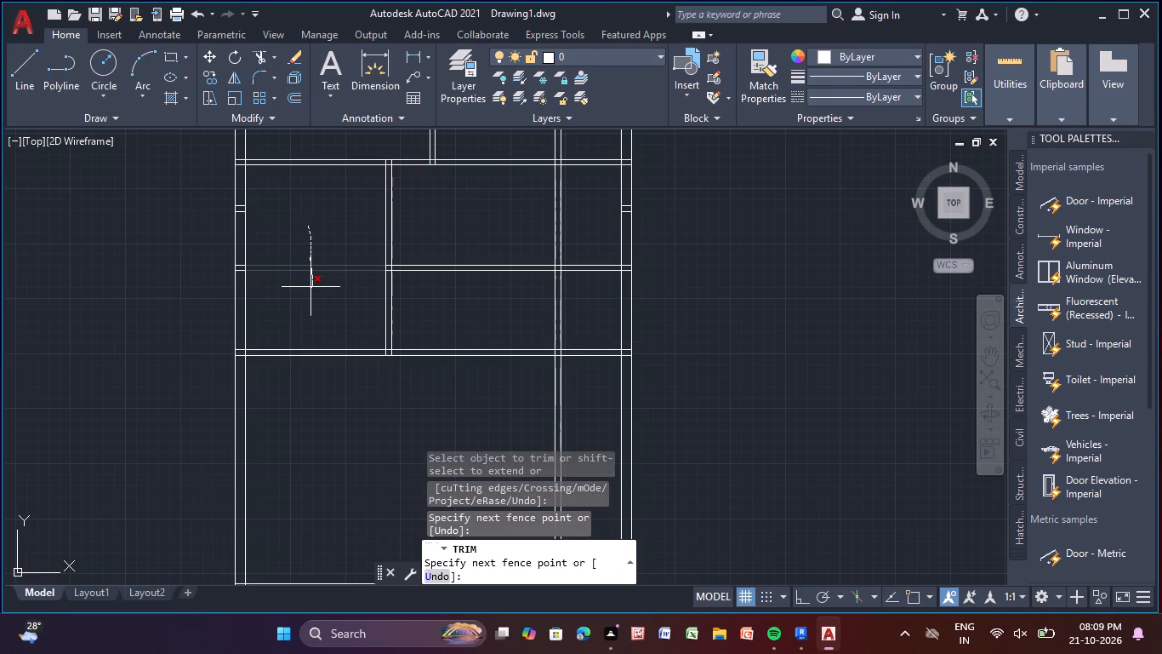
{"action": "left_click_drag", "start_coordinate": [310, 287], "coordinate": [310, 286]}
{"action": "left_click_drag", "start_coordinate": [437, 241], "coordinate": [432, 298]}
{"action": "left_click", "coordinate": [459, 292]}
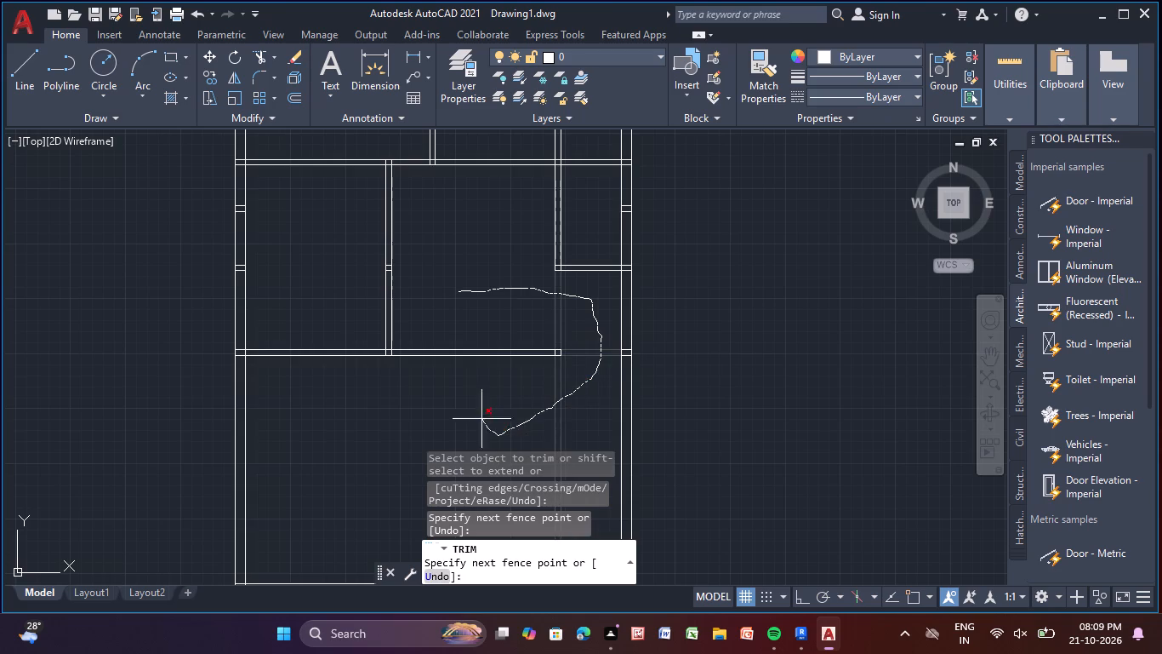
Trim the new right partition's vertical lines out of the two upper rows of rooms.
{"action": "middle_click_drag", "start_coordinate": [465, 291], "coordinate": [440, 427]}
{"action": "left_click_drag", "start_coordinate": [500, 257], "coordinate": [561, 232]}
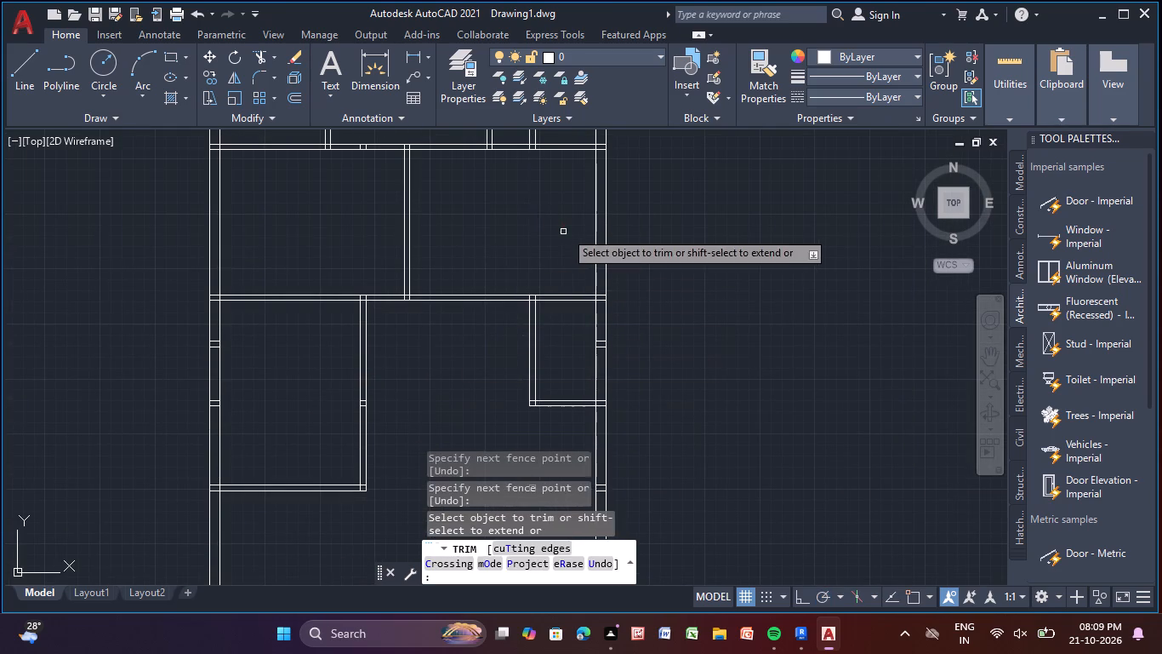
{"action": "middle_click_drag", "start_coordinate": [557, 233], "coordinate": [485, 394]}
{"action": "left_click_drag", "start_coordinate": [457, 272], "coordinate": [472, 270]}
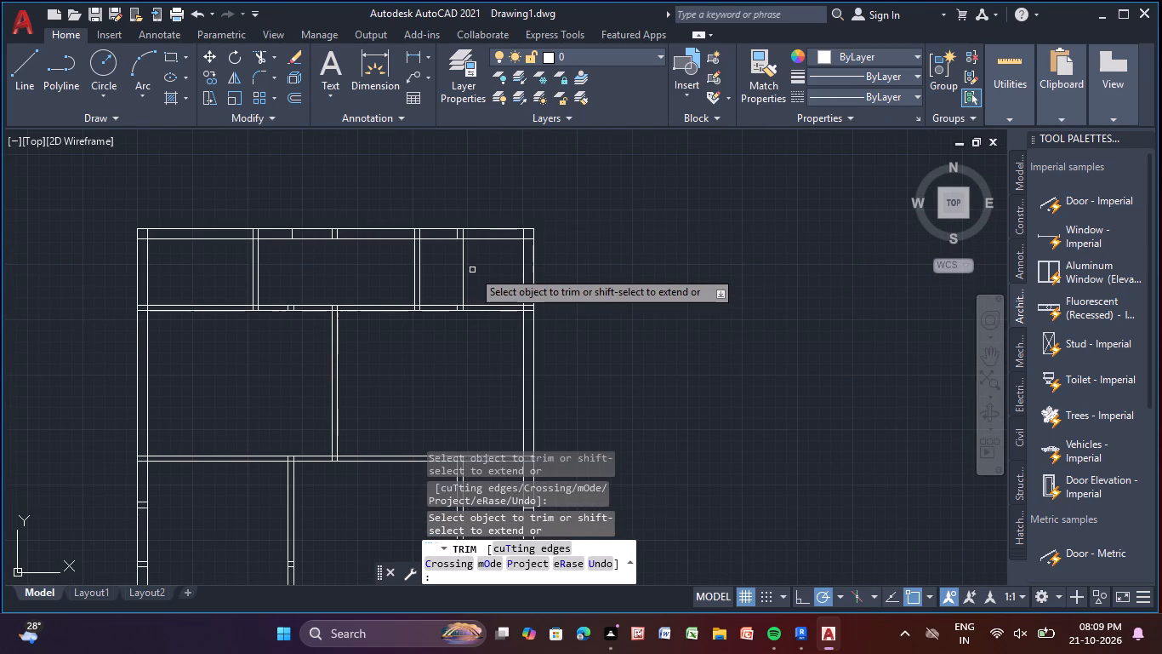
{"action": "left_click_drag", "start_coordinate": [472, 270], "coordinate": [473, 270]}
{"action": "left_click_drag", "start_coordinate": [476, 267], "coordinate": [453, 280]}
{"action": "scroll", "coordinate": [453, 399], "scroll_direction": "down", "scroll_amount": 2}
{"action": "middle_click_drag", "start_coordinate": [453, 399], "coordinate": [424, 160]}
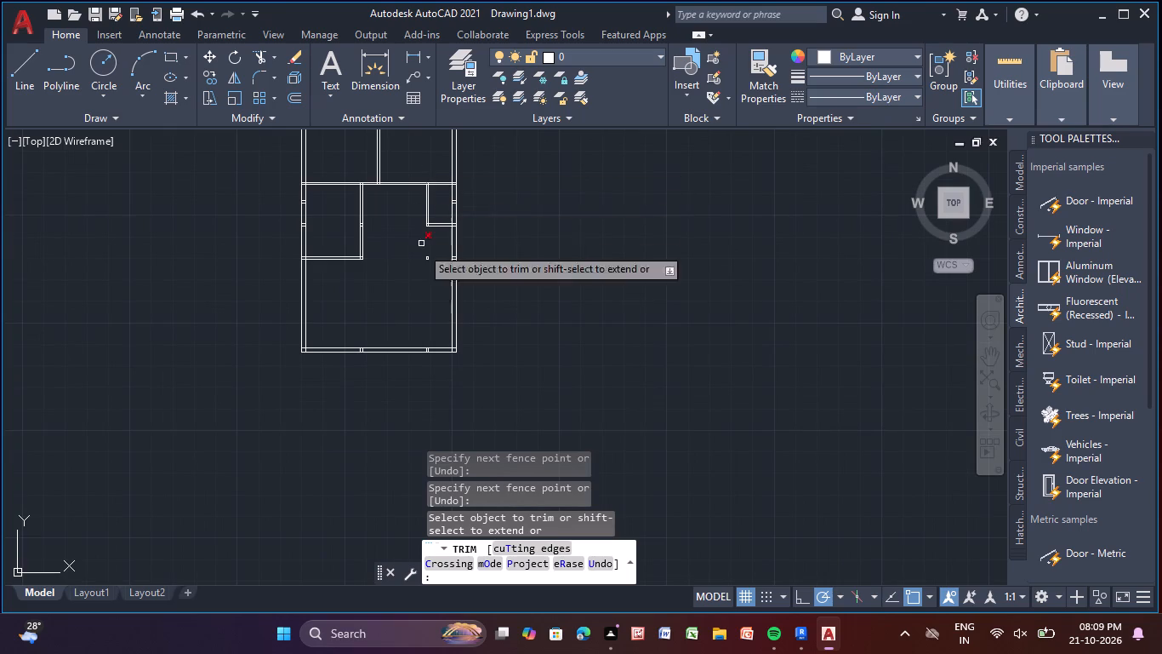
{"action": "key", "text": "Escape"}
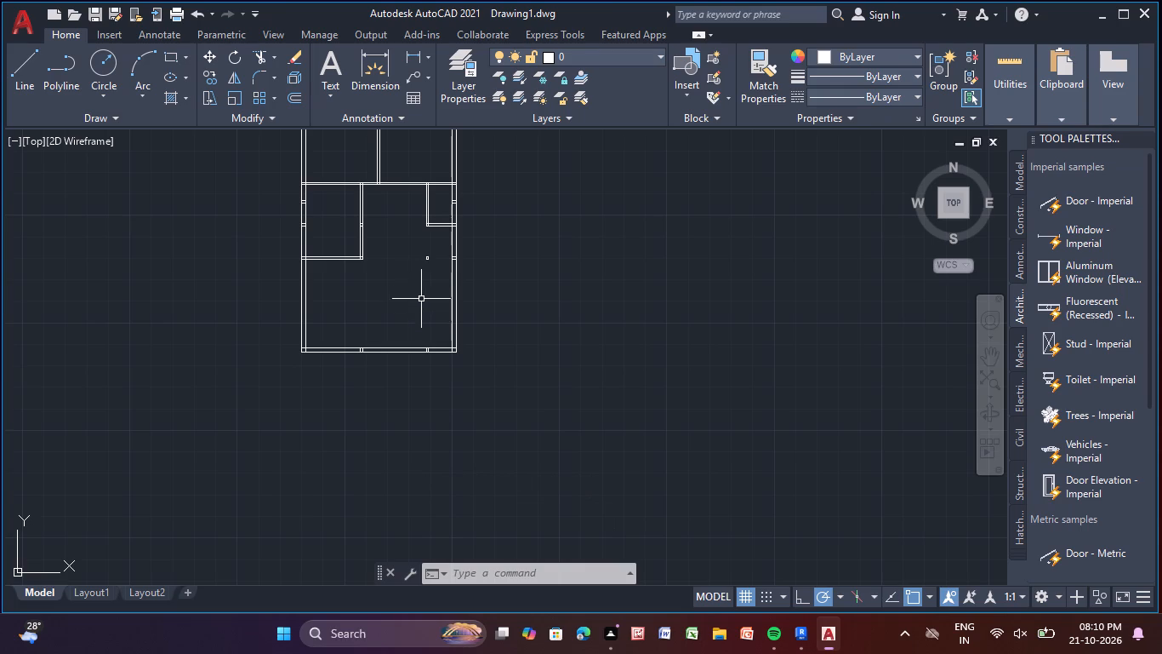
With Ortho on, draw a 7'-9" line up the right exterior wall's inner face from the inner bottom-right corner.
{"action": "scroll", "coordinate": [411, 310], "scroll_direction": "up", "scroll_amount": 3}
{"action": "left_click", "coordinate": [24, 72]}
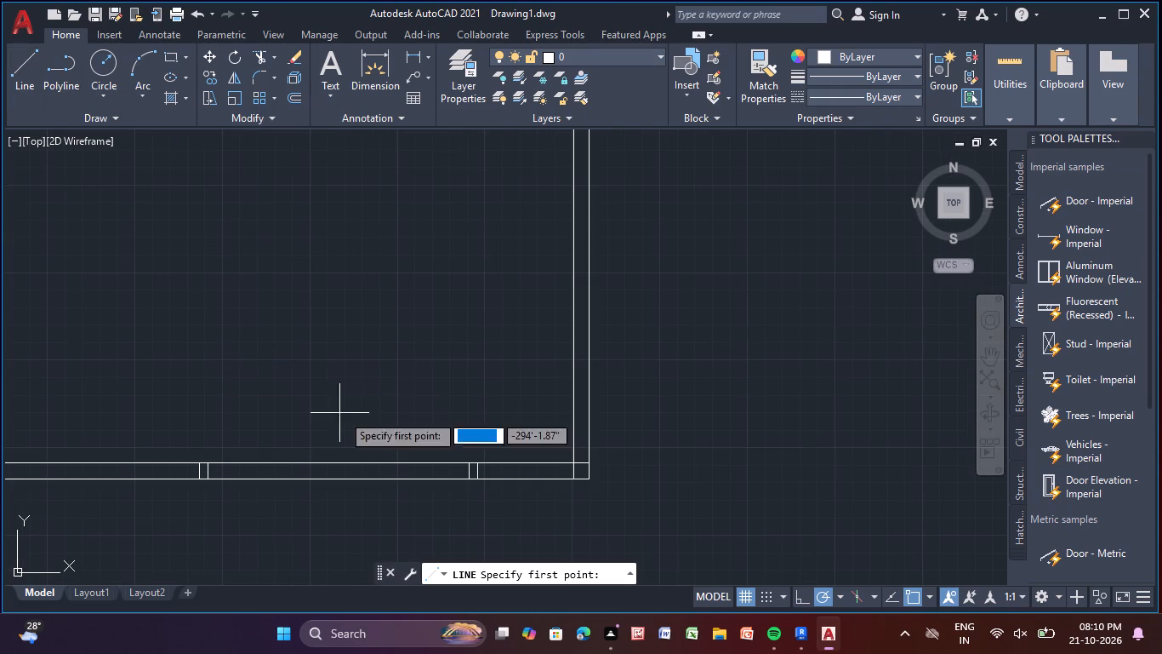
{"action": "middle_click_drag", "start_coordinate": [462, 433], "coordinate": [413, 343]}
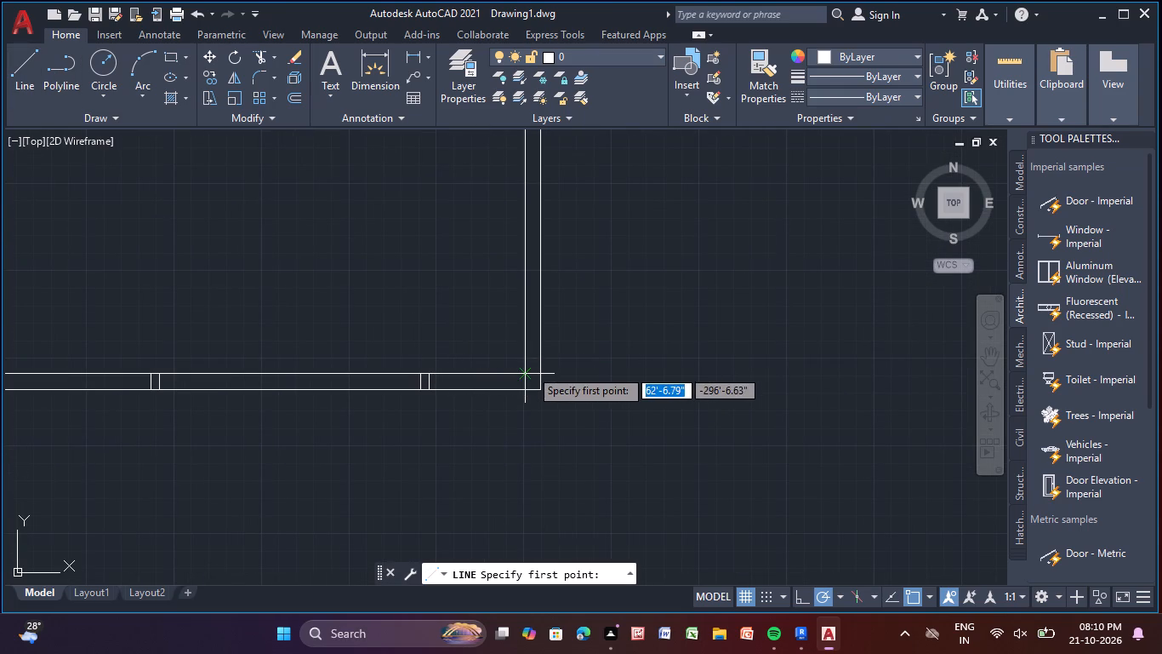
{"action": "left_click", "coordinate": [530, 369]}
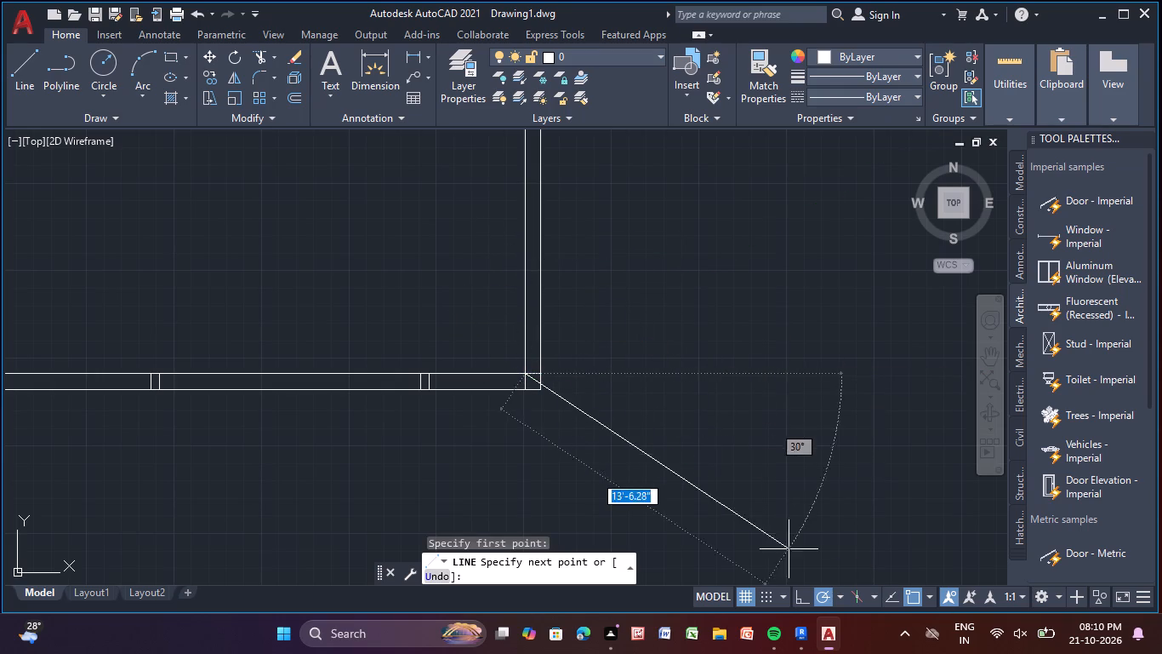
{"action": "left_click", "coordinate": [804, 599]}
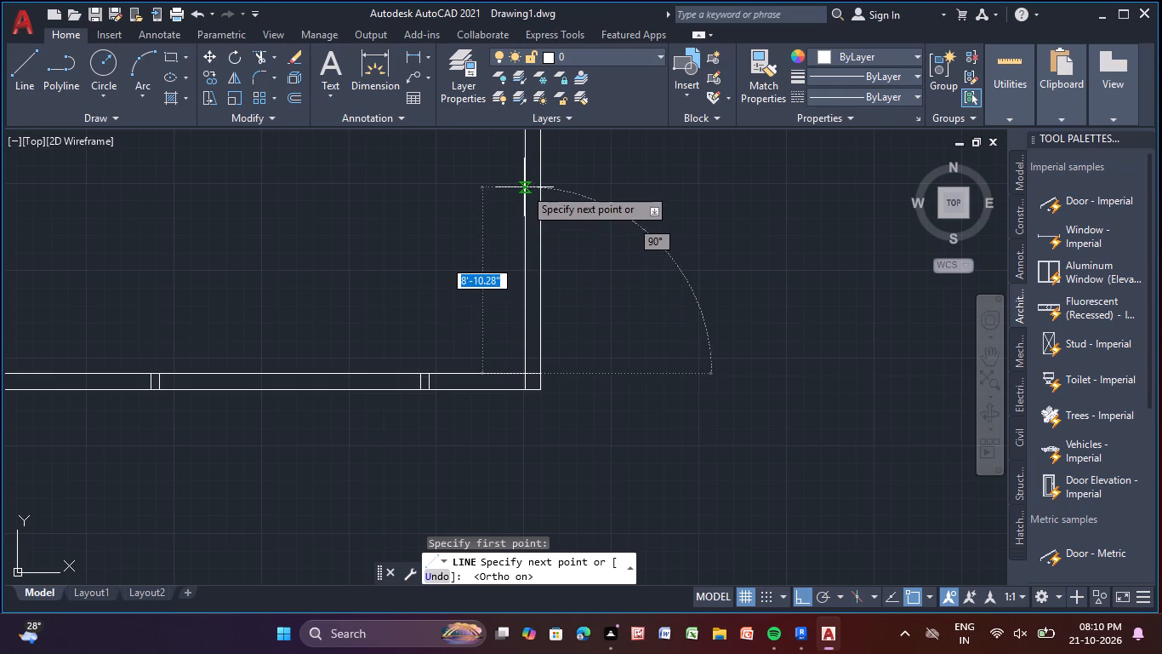
{"action": "middle_click_drag", "start_coordinate": [524, 188], "coordinate": [487, 348]}
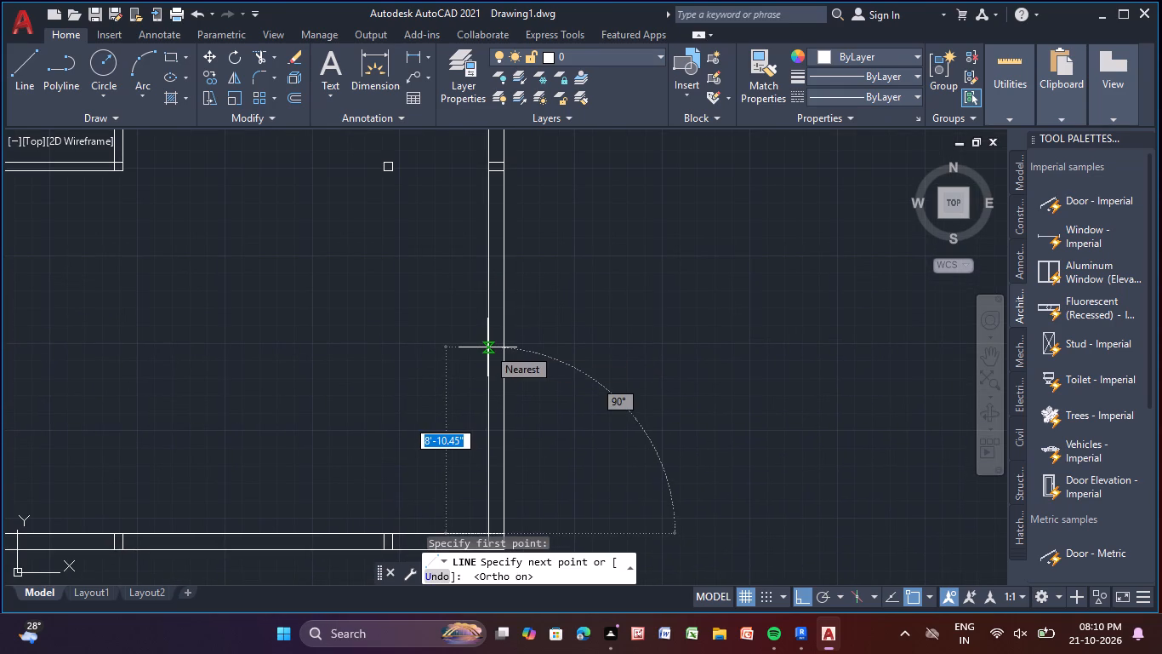
{"action": "type", "text": "7'-"}
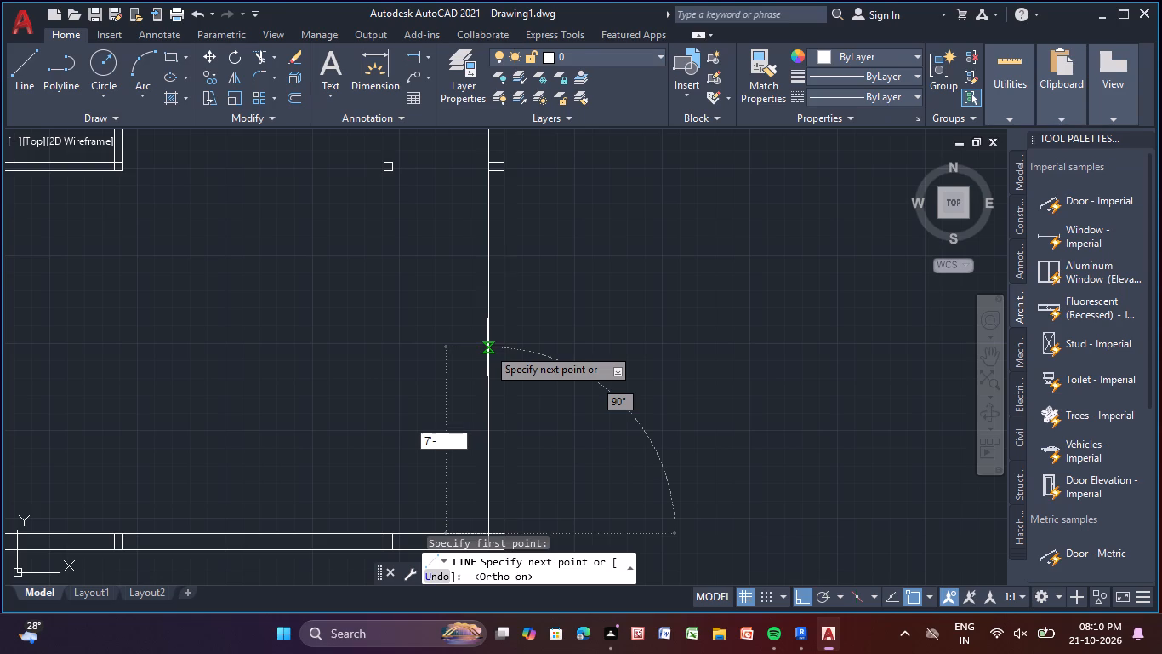
{"action": "key", "text": "9"}
{"action": "key", "text": "shift+quotedbl"}
{"action": "key", "text": "Return"}
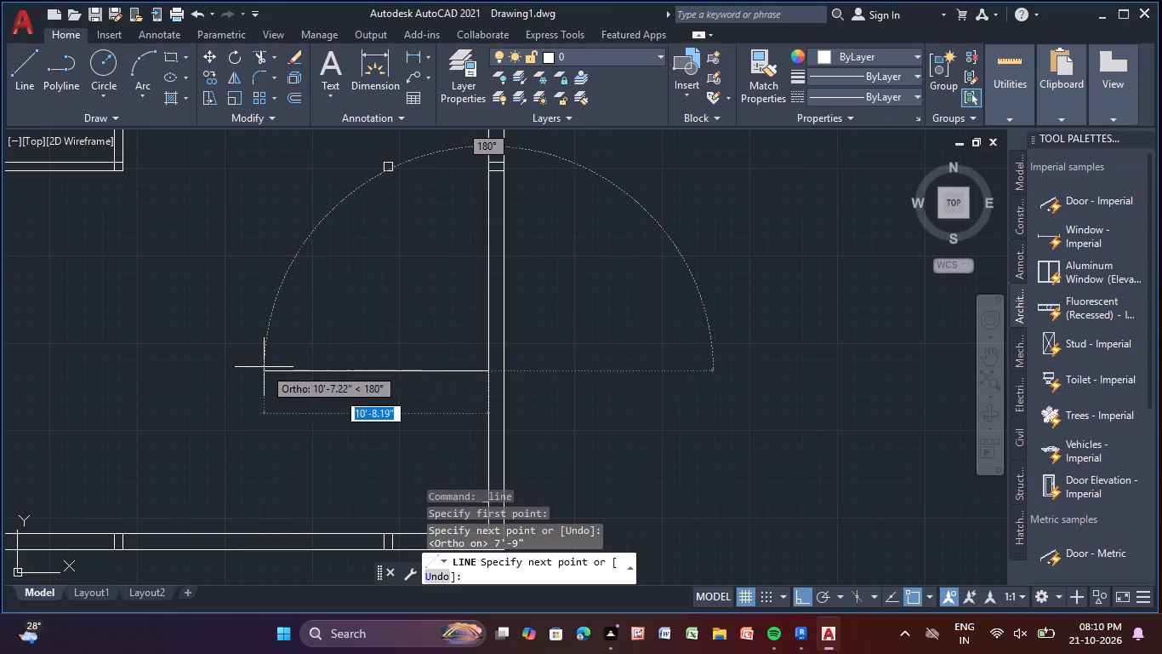
Continue the line 13'-0" to the left and down to the bottom wall's inner face, enclosing the lower-right room.
{"action": "middle_click_drag", "start_coordinate": [261, 367], "coordinate": [324, 379]}
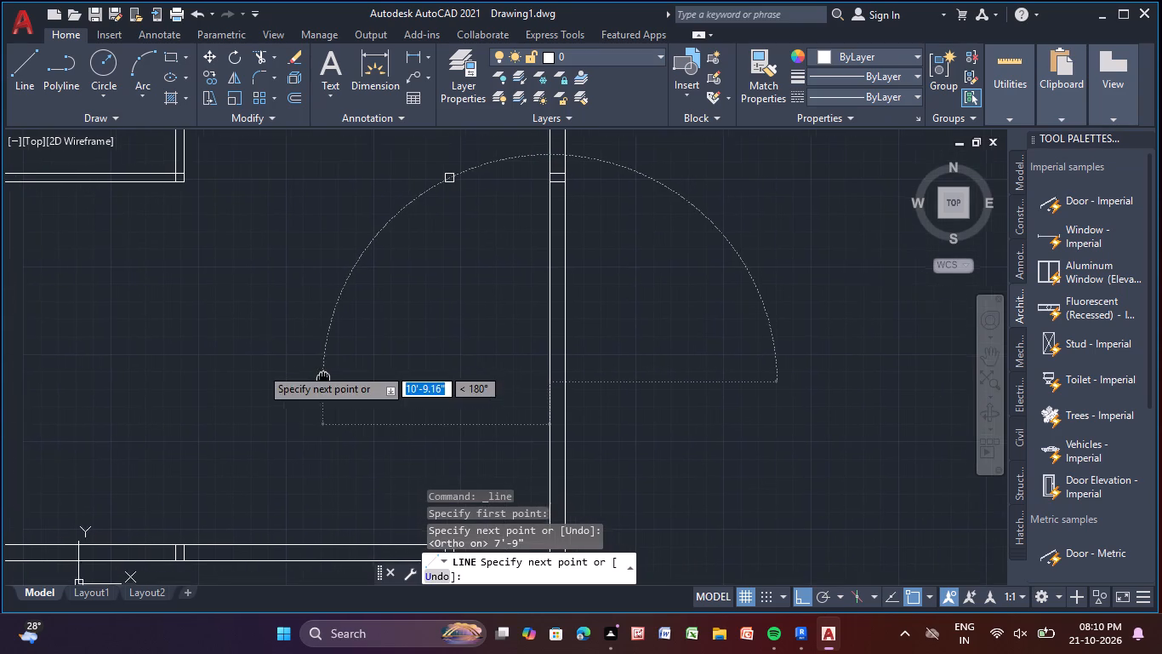
{"action": "middle_click_drag", "start_coordinate": [324, 379], "coordinate": [328, 380]}
{"action": "type", "text": "13"}
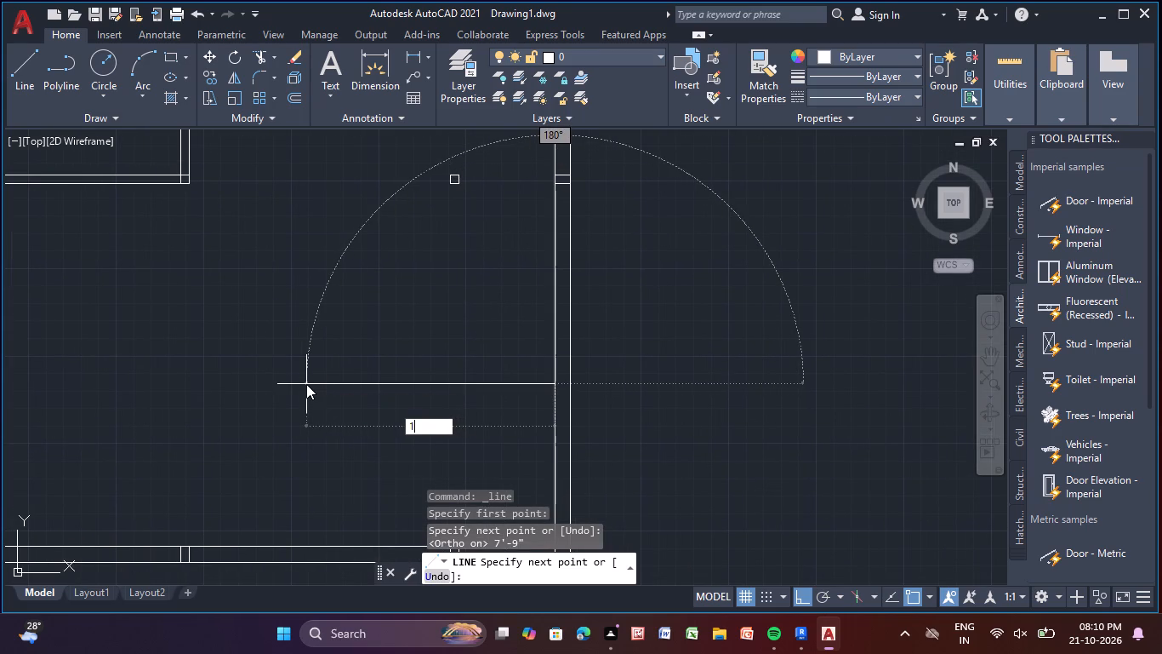
{"action": "type", "text": "'-0"}
{"action": "key", "text": "shift+quotedbl"}
{"action": "key", "text": "Return"}
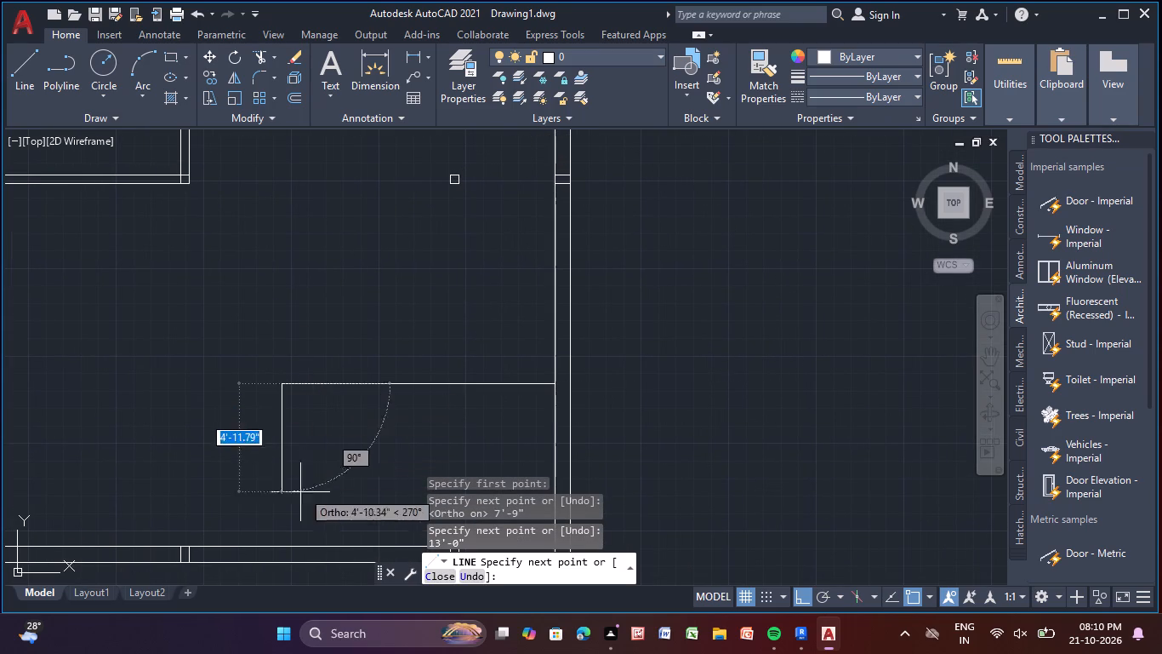
{"action": "left_click", "coordinate": [282, 546]}
{"action": "key", "text": "Escape"}
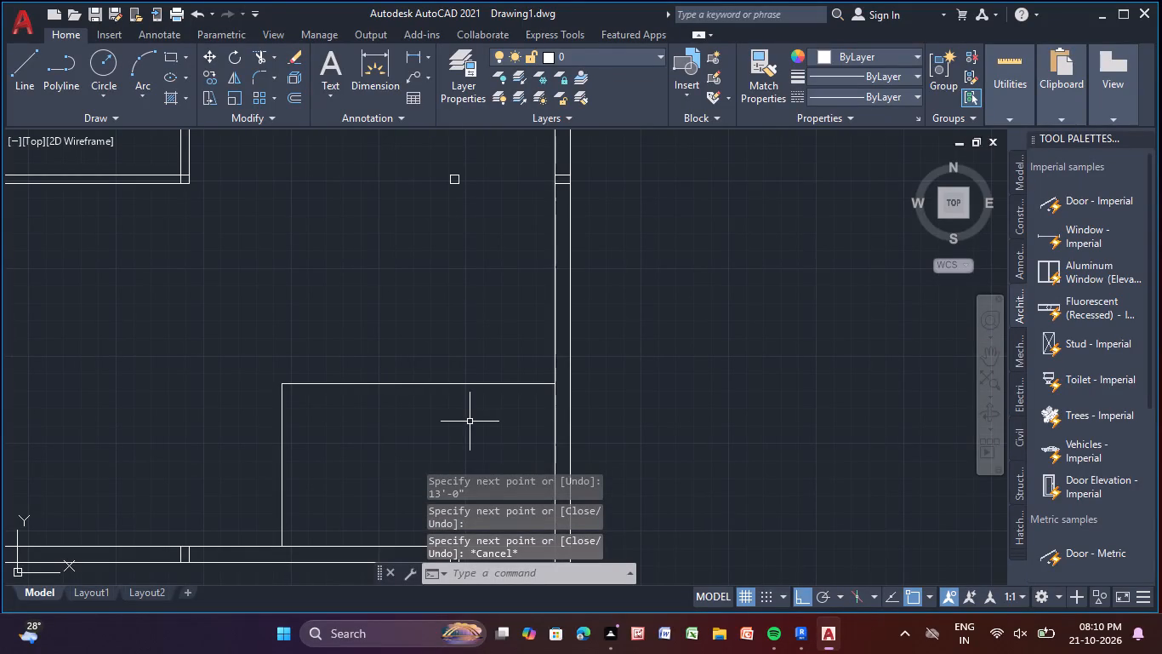
Draw a line 13'-0" up from the lower-right room's top-left corner and across to the right exterior wall's inner face.
{"action": "middle_click_drag", "start_coordinate": [470, 422], "coordinate": [498, 469]}
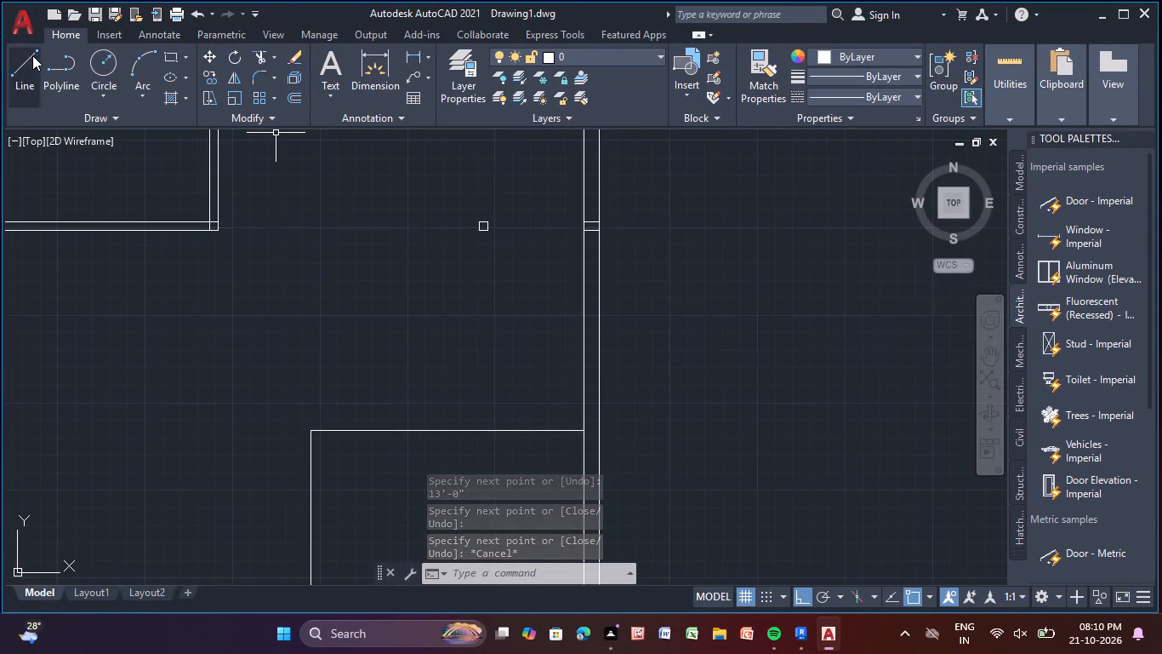
{"action": "left_click", "coordinate": [32, 55]}
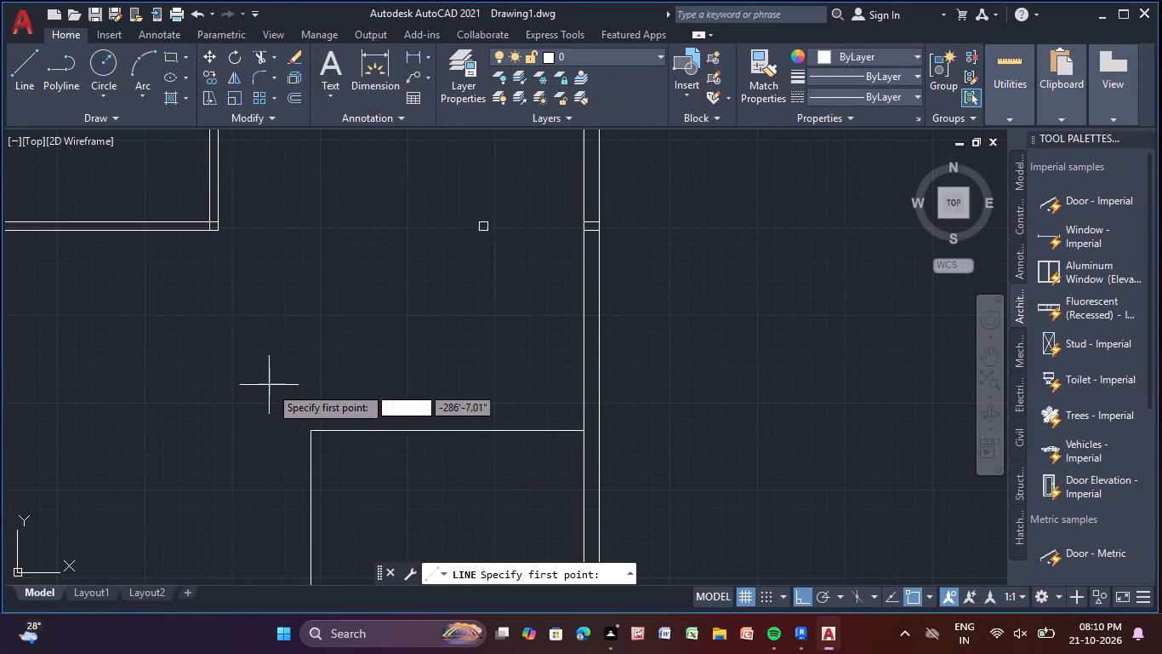
{"action": "left_click", "coordinate": [309, 427]}
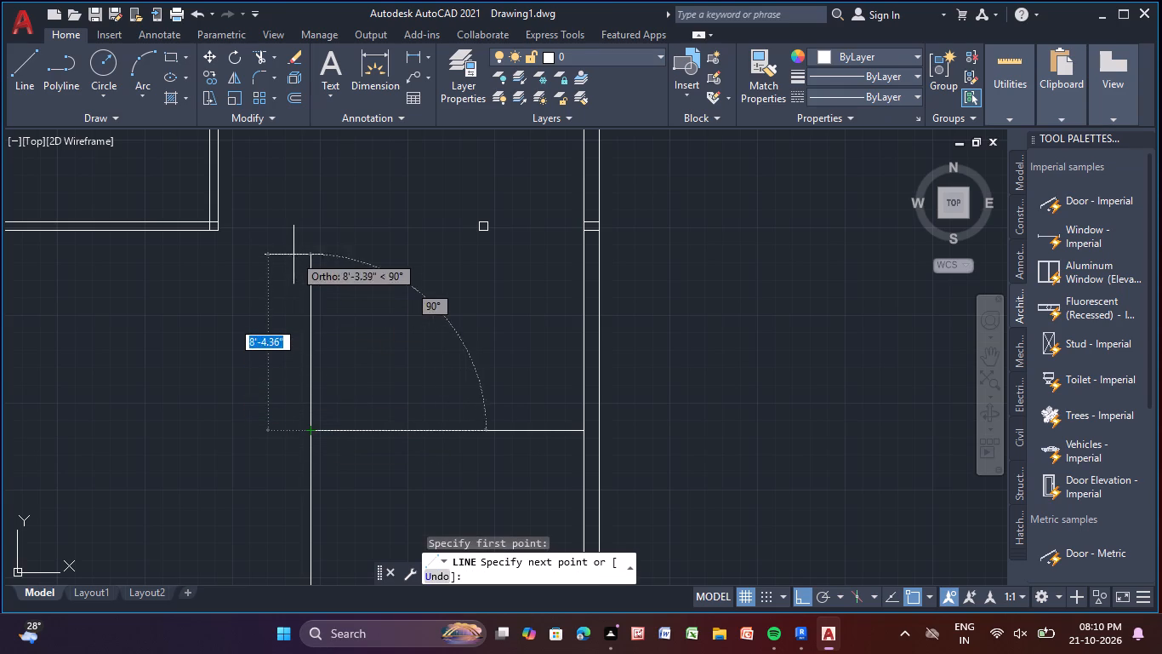
{"action": "type", "text": "13"}
{"action": "type", "text": "'-0"}
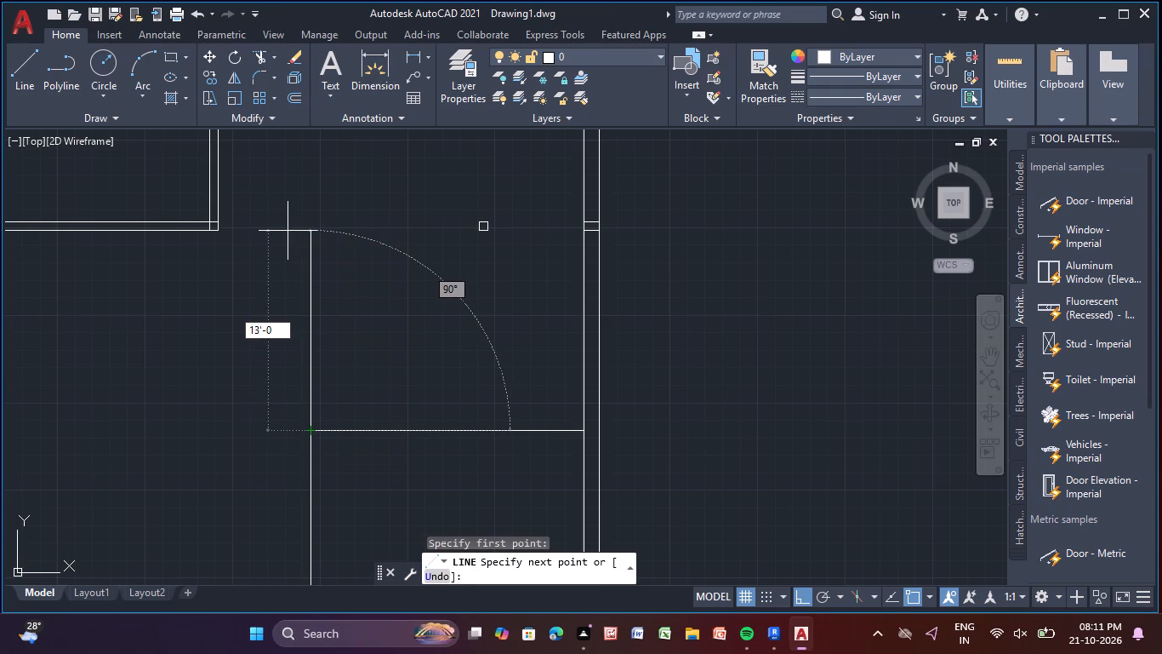
{"action": "key", "text": "shift+quotedbl"}
{"action": "key", "text": "Return"}
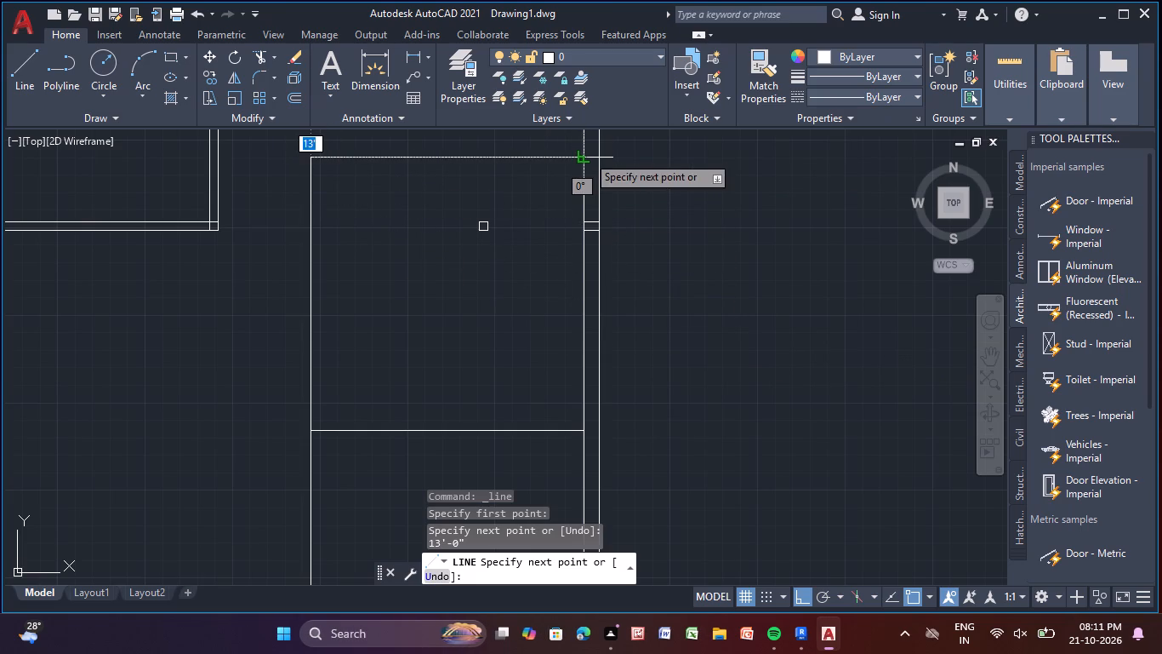
{"action": "scroll", "coordinate": [587, 155], "scroll_direction": "down", "scroll_amount": 2}
{"action": "middle_click_drag", "start_coordinate": [587, 155], "coordinate": [581, 303]}
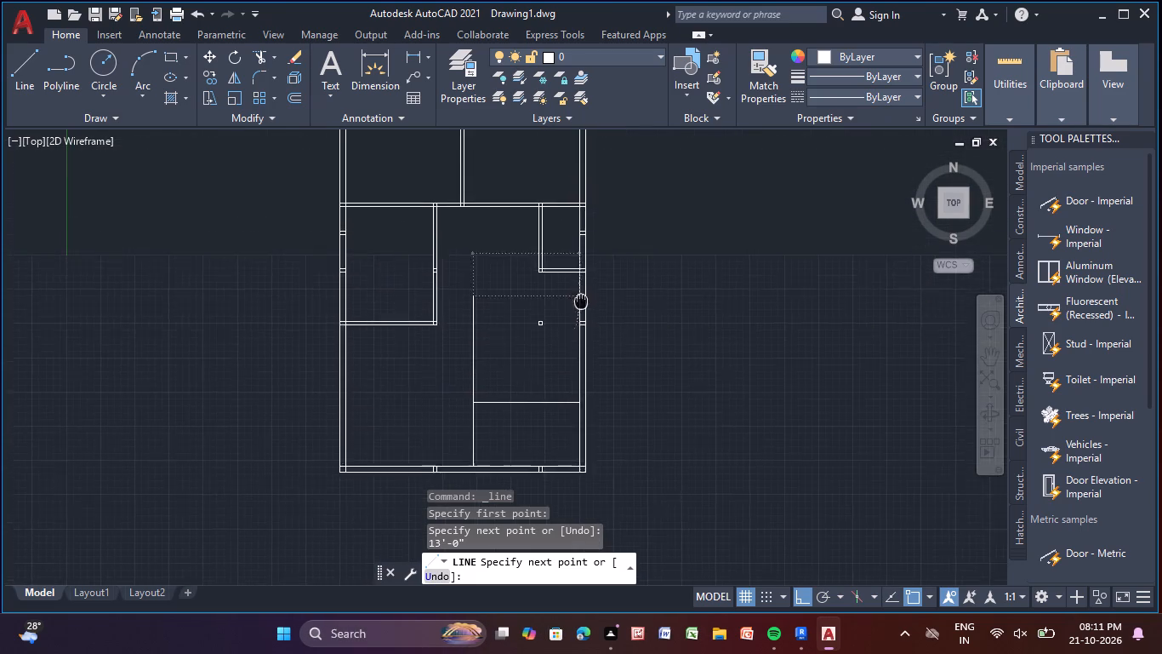
{"action": "middle_click_drag", "start_coordinate": [581, 303], "coordinate": [577, 347]}
{"action": "middle_click_drag", "start_coordinate": [558, 330], "coordinate": [557, 327]}
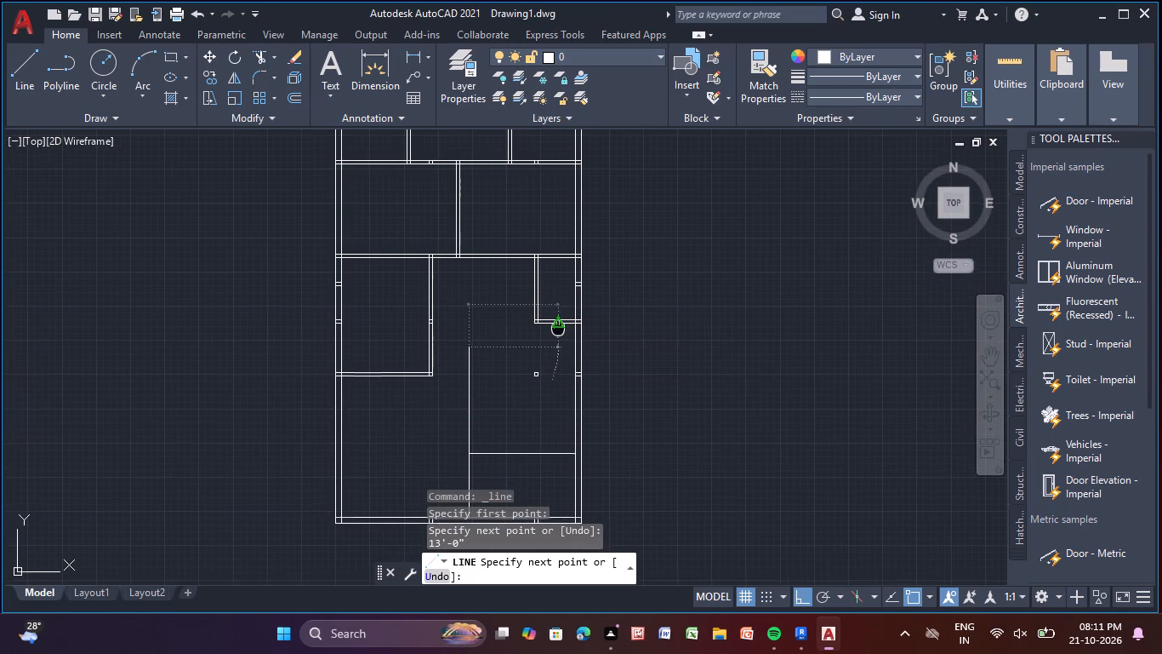
{"action": "middle_click_drag", "start_coordinate": [557, 327], "coordinate": [538, 307]}
{"action": "left_click", "coordinate": [554, 331]}
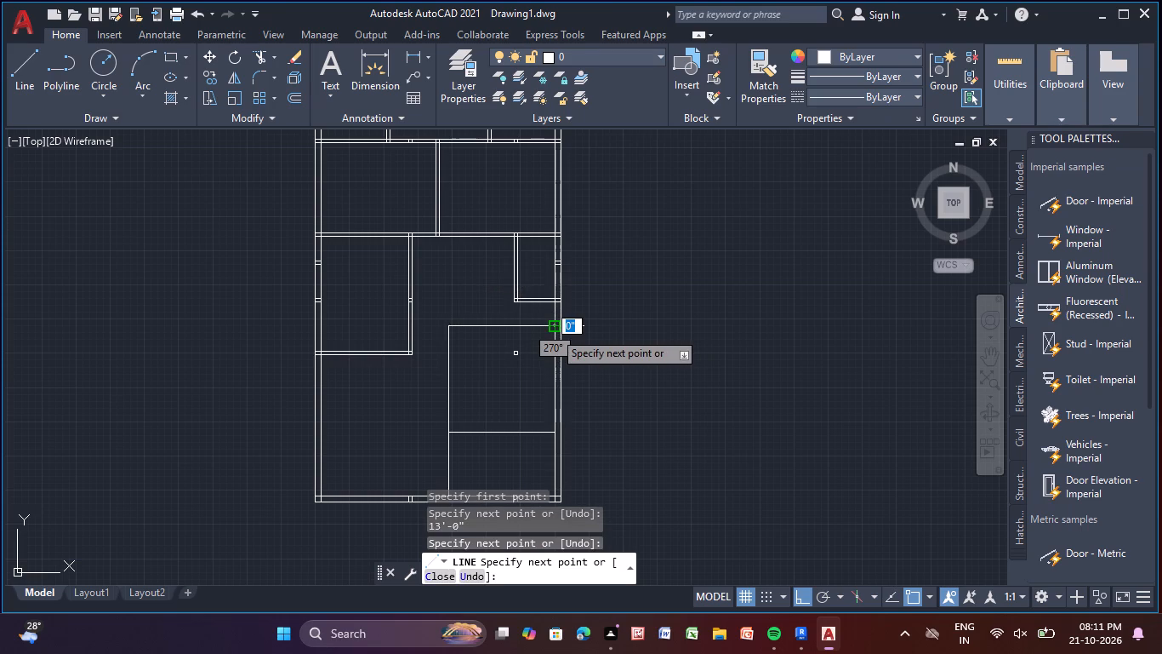
{"action": "key", "text": "Escape"}
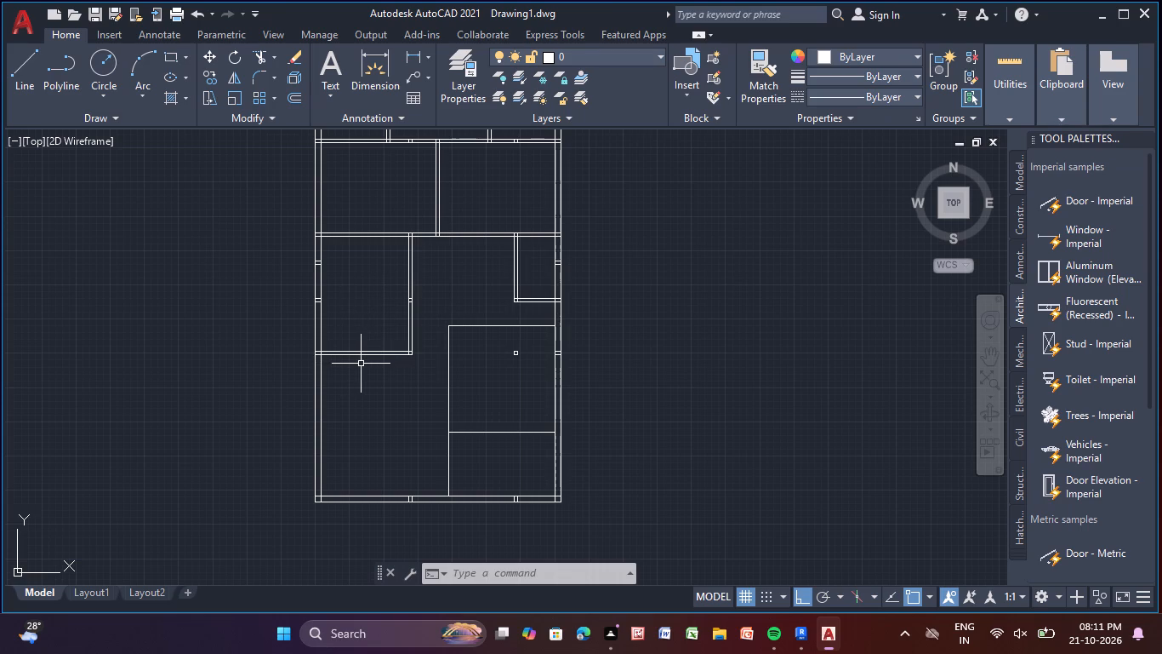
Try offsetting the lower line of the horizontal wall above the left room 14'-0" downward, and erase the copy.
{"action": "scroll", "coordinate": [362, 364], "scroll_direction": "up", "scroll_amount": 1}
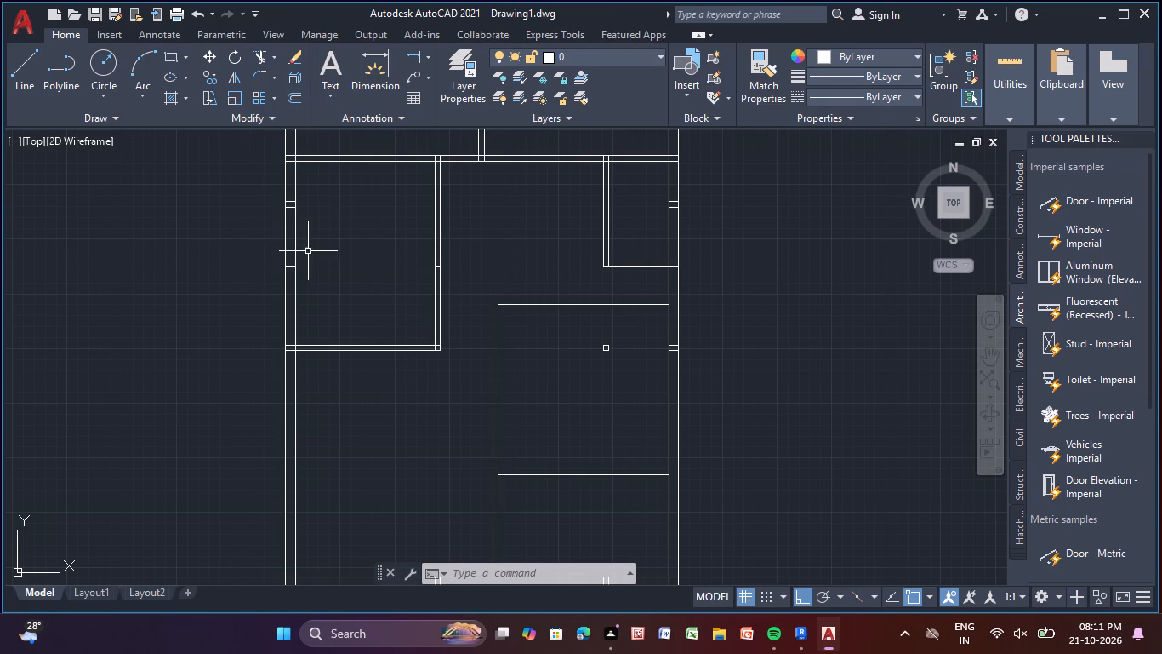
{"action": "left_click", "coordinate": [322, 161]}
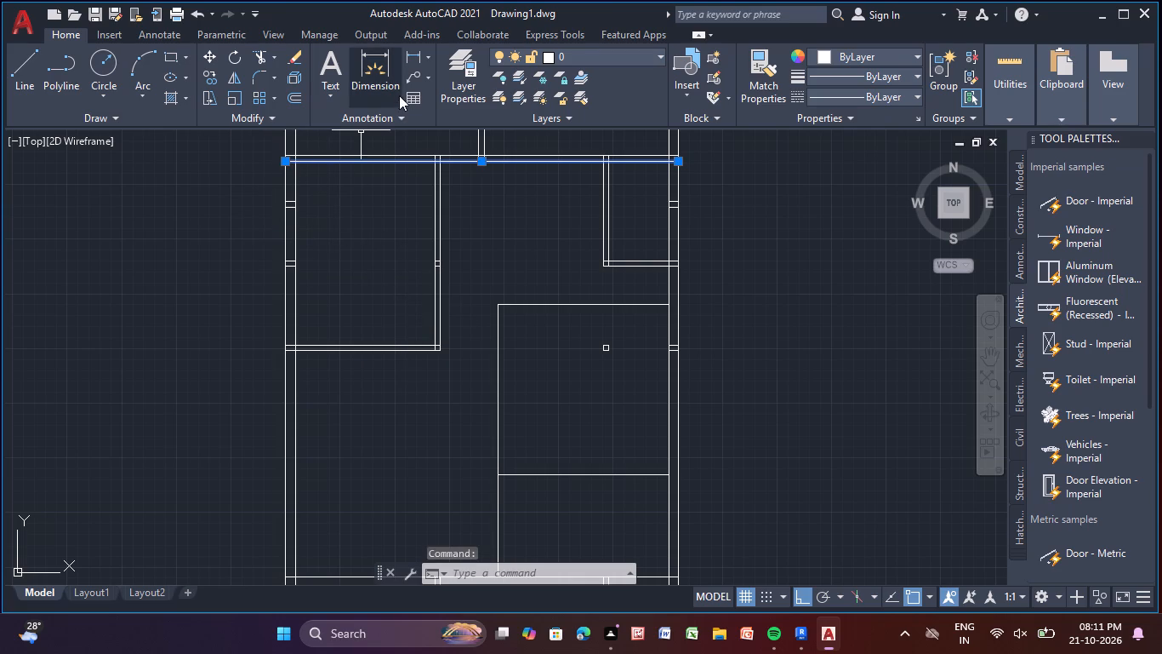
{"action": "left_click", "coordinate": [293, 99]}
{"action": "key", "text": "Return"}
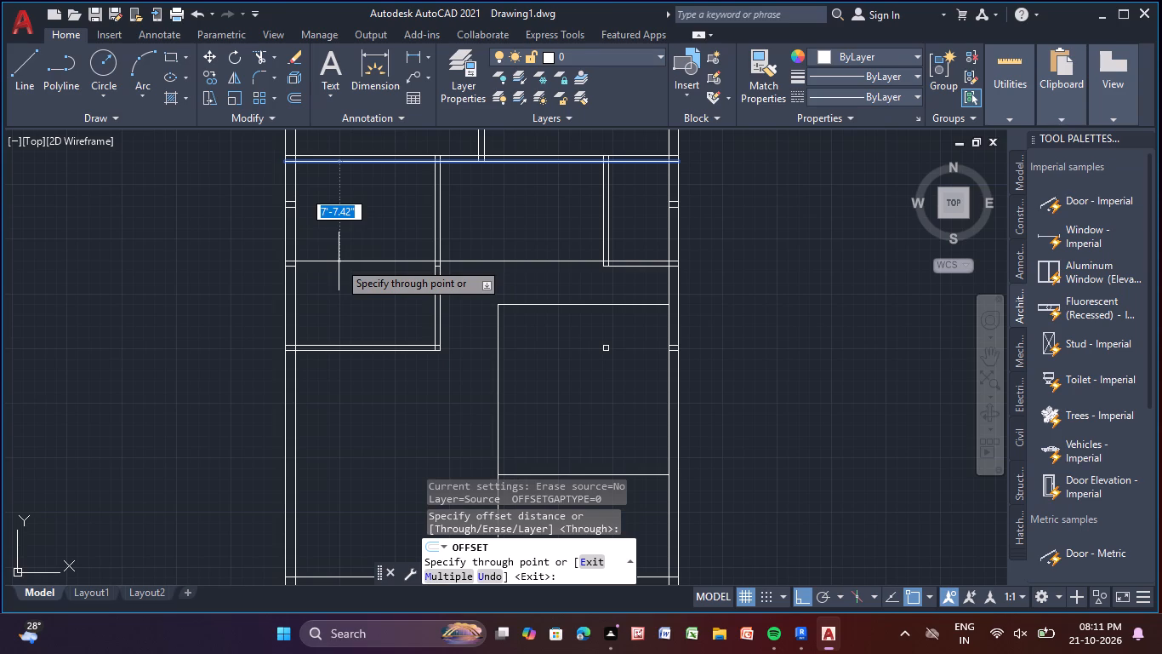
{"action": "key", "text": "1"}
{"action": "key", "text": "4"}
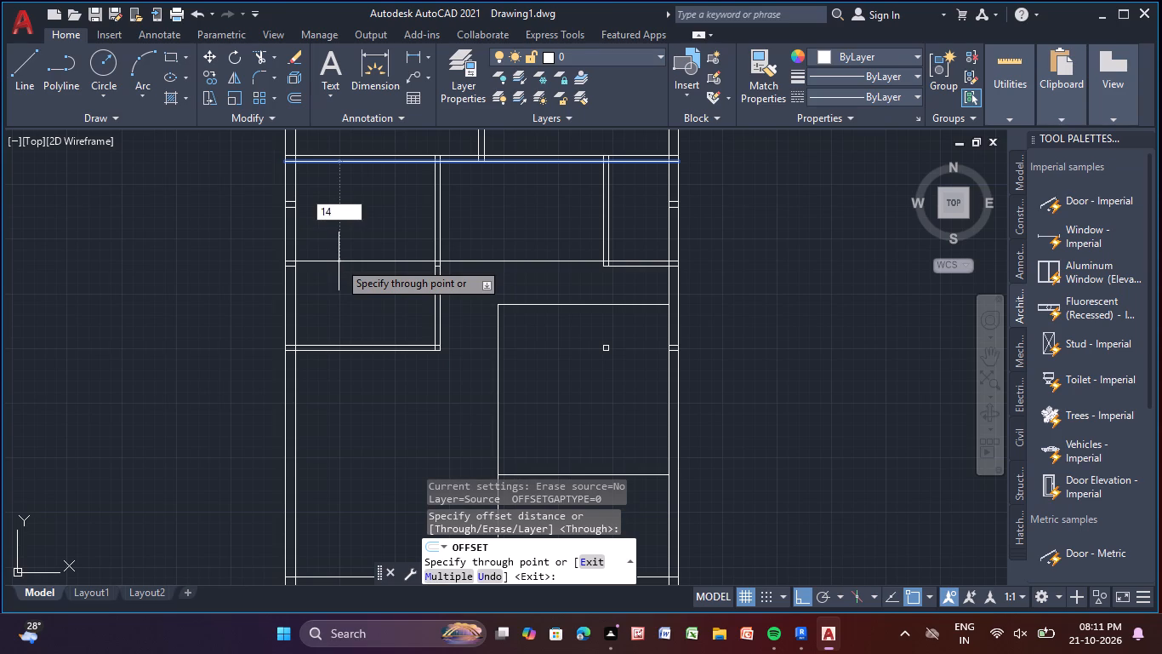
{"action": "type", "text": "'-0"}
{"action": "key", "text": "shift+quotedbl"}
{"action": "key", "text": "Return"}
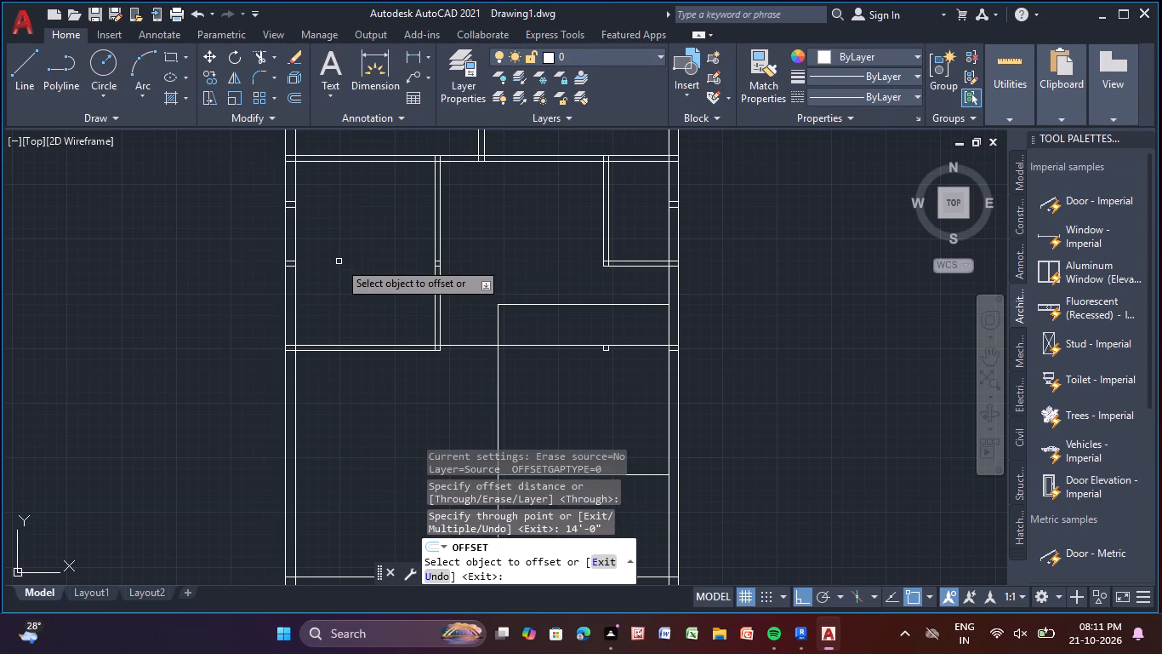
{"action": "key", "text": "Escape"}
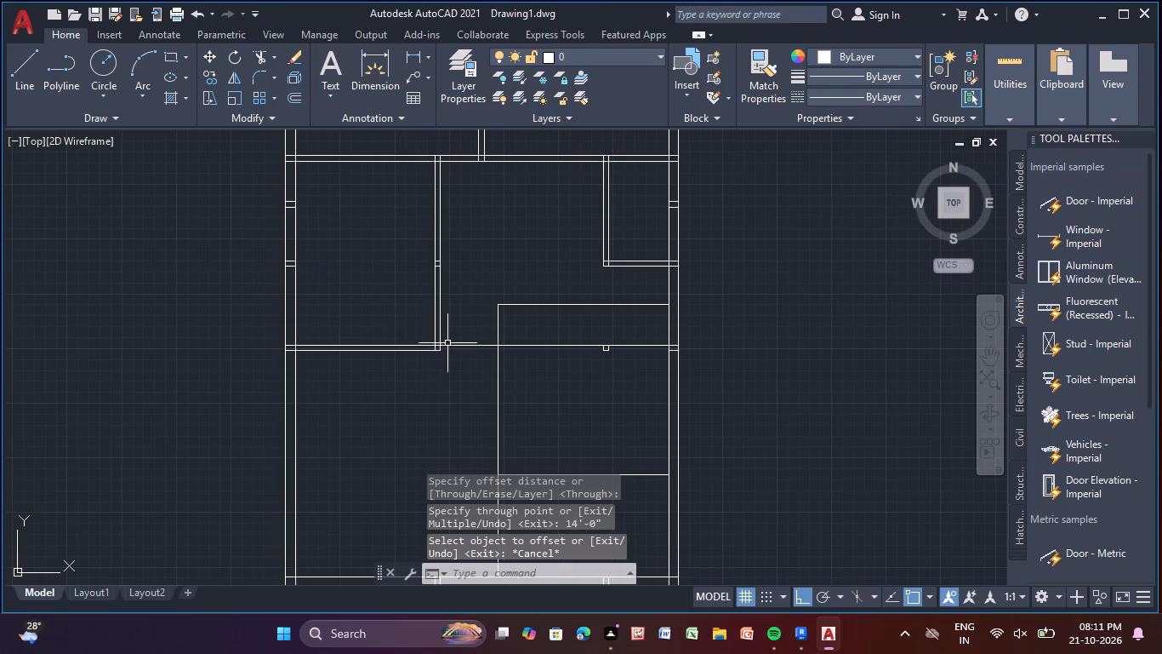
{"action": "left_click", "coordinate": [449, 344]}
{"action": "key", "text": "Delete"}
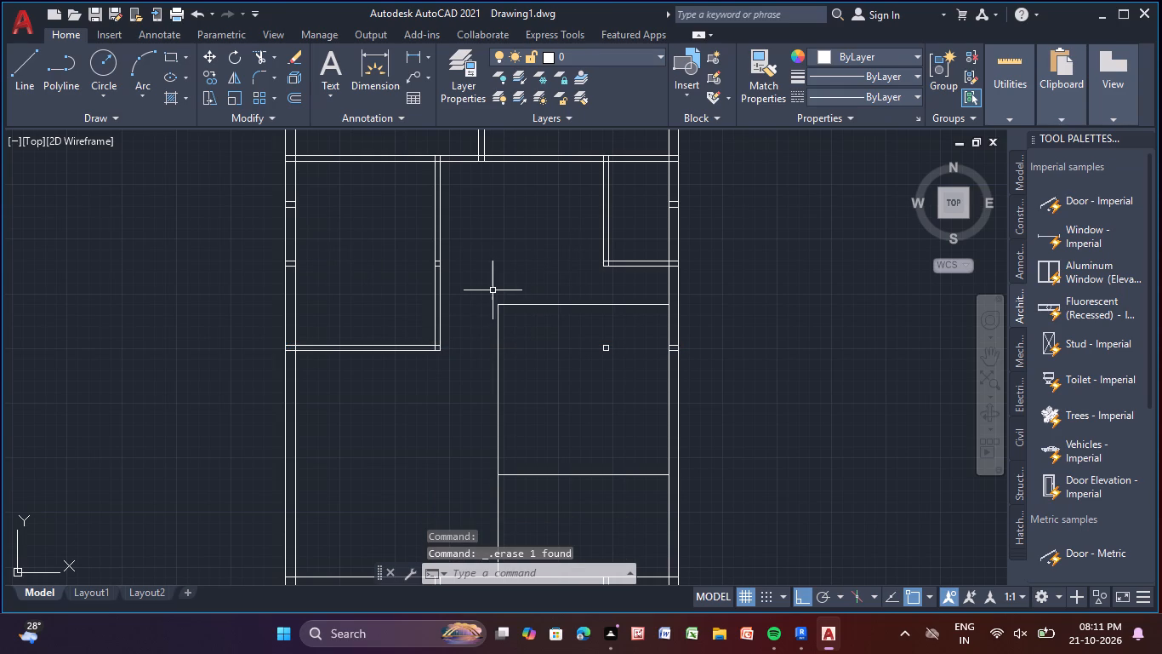
Offset the left and top lines of the 13'-0" room against the right exterior wall 5" inward to form its walls.
{"action": "scroll", "coordinate": [495, 290], "scroll_direction": "down", "scroll_amount": 1}
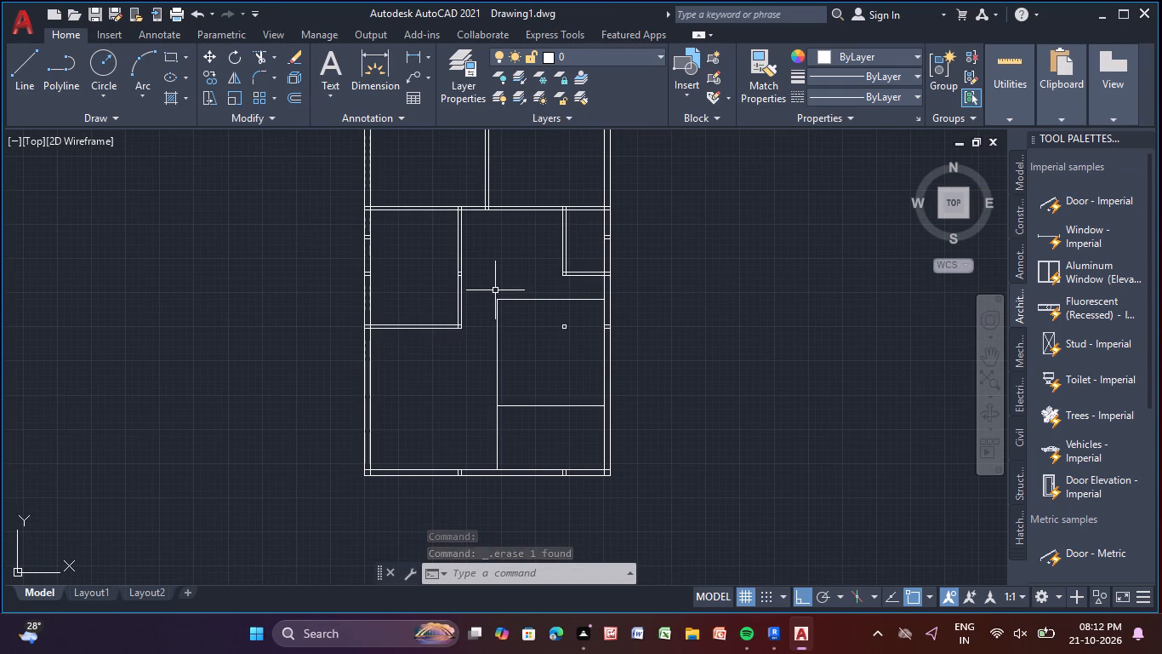
{"action": "scroll", "coordinate": [495, 290], "scroll_direction": "down", "scroll_amount": 1}
{"action": "middle_click_drag", "start_coordinate": [495, 290], "coordinate": [508, 315]}
{"action": "scroll", "coordinate": [541, 378], "scroll_direction": "up", "scroll_amount": 2}
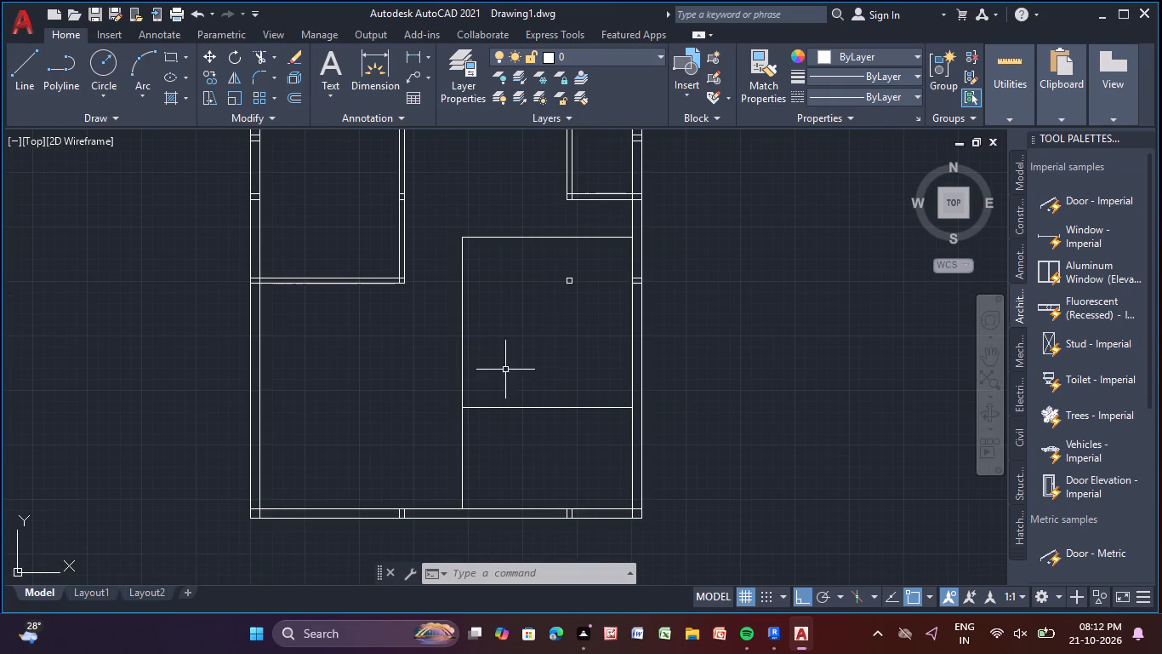
{"action": "left_click", "coordinate": [462, 370]}
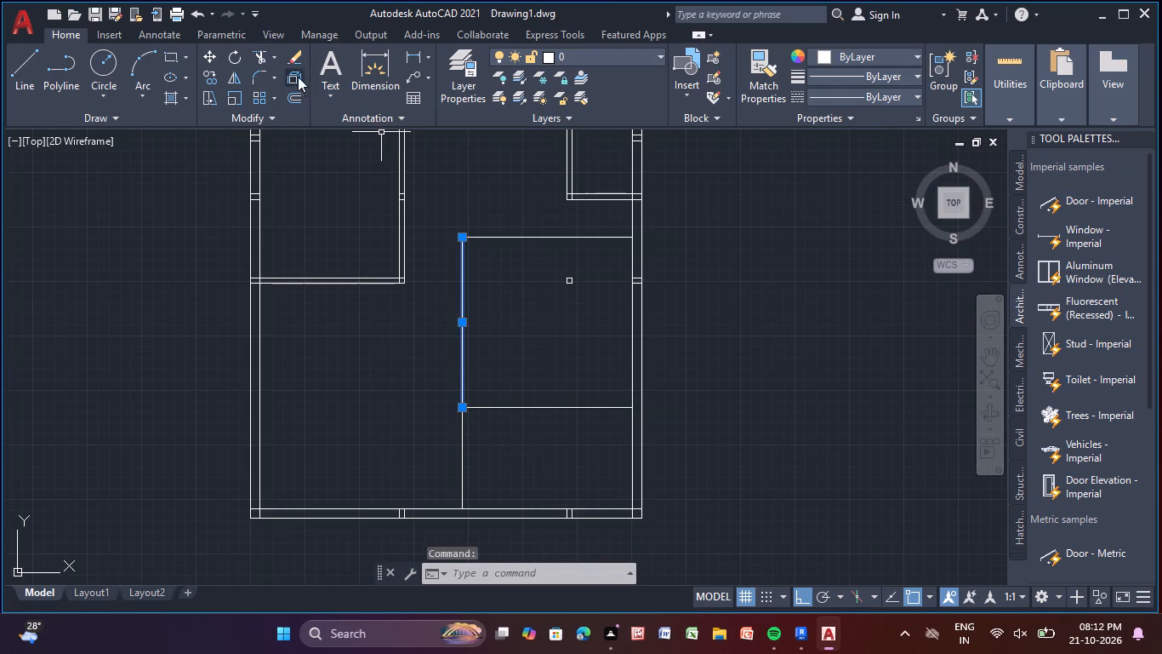
{"action": "left_click", "coordinate": [299, 98]}
{"action": "key", "text": "Return"}
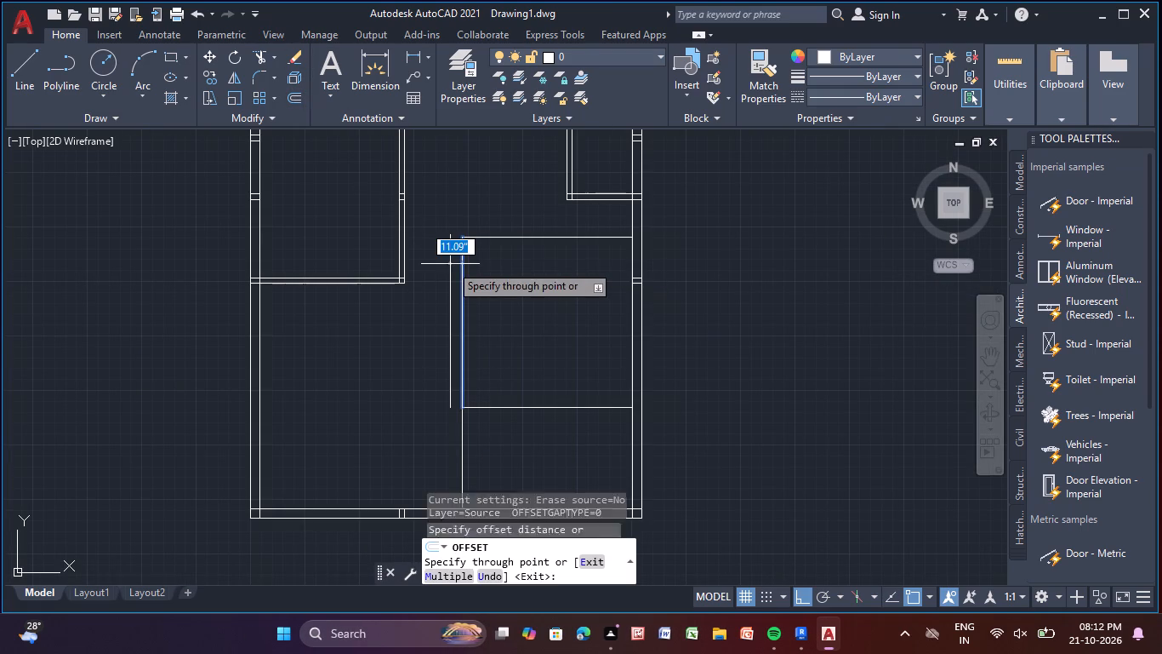
{"action": "key", "text": "5"}
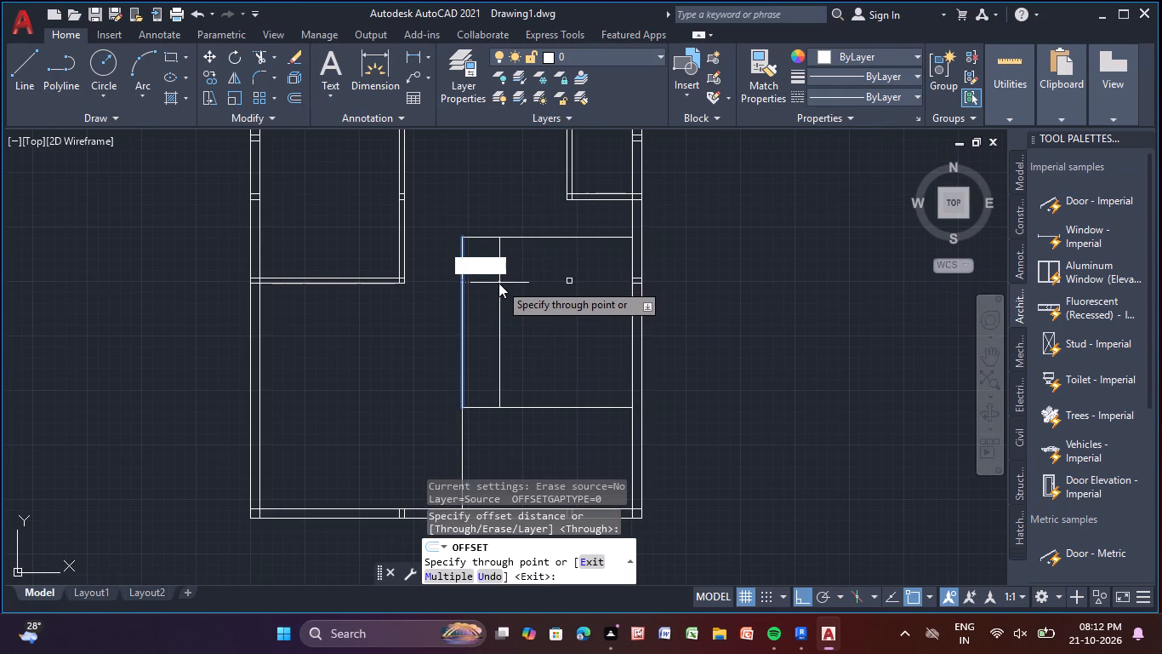
{"action": "key", "text": "shift+quotedbl"}
{"action": "key", "text": "Return"}
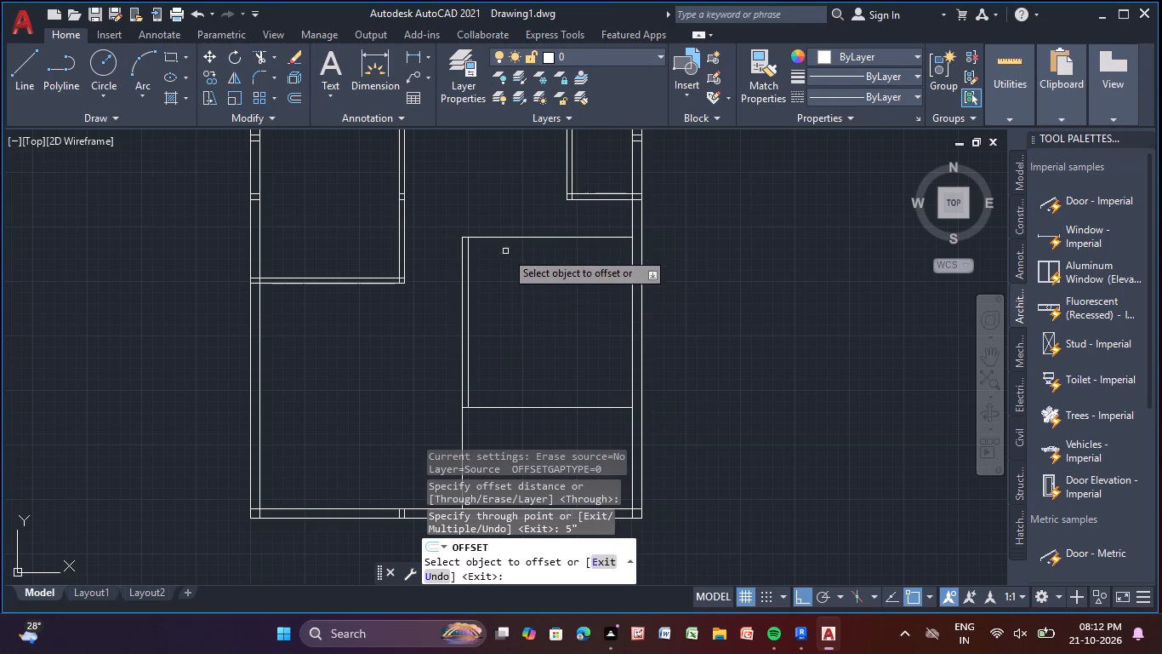
{"action": "left_click", "coordinate": [526, 237]}
{"action": "type", "text": "5\""}
{"action": "key", "text": "Return"}
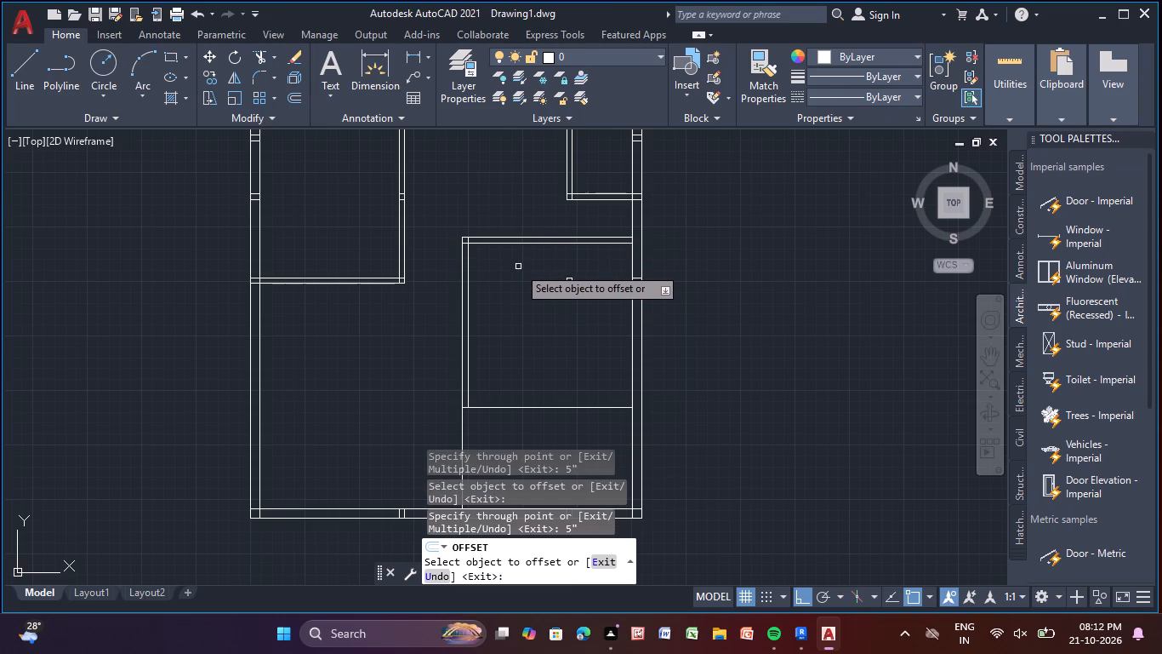
Offset the dividing line between the two right rooms 5" downward and the lower-right room's left line 5" inward.
{"action": "middle_click_drag", "start_coordinate": [517, 265], "coordinate": [474, 146]}
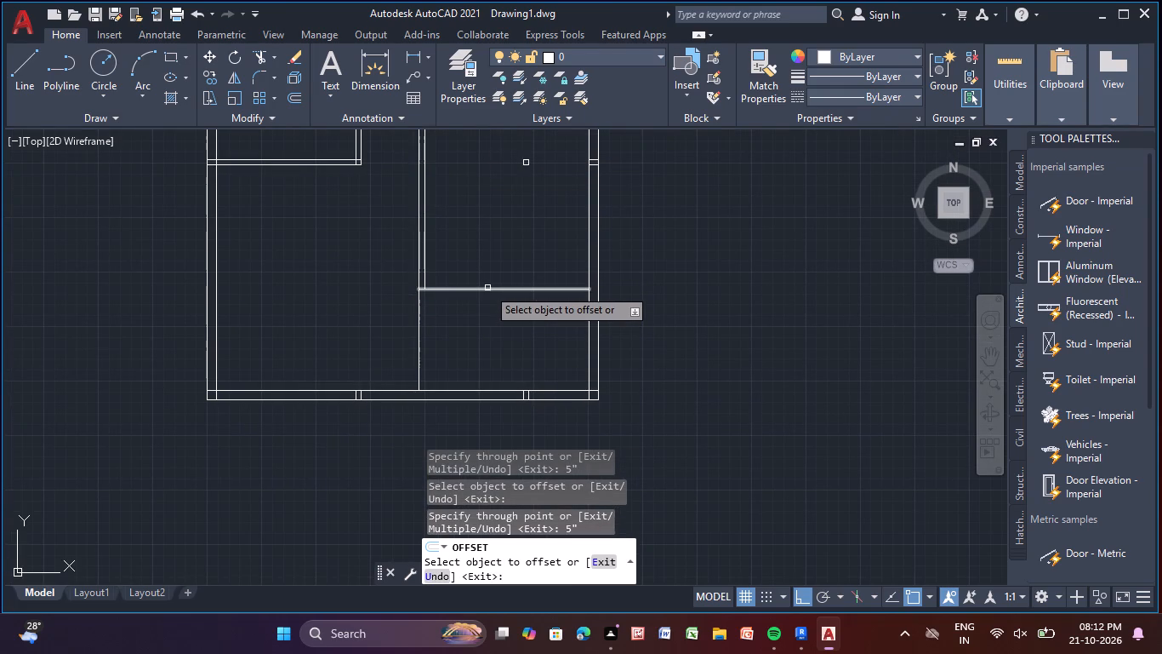
{"action": "left_click", "coordinate": [487, 288]}
{"action": "key", "text": "5"}
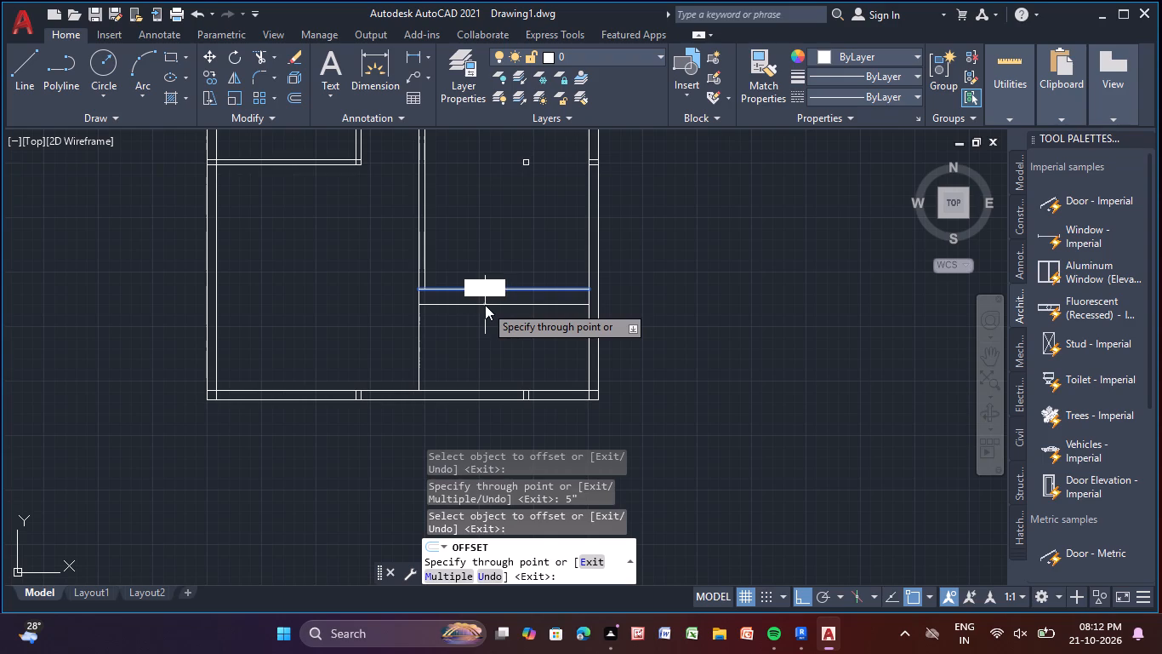
{"action": "key", "text": "shift+quotedbl"}
{"action": "key", "text": "Return"}
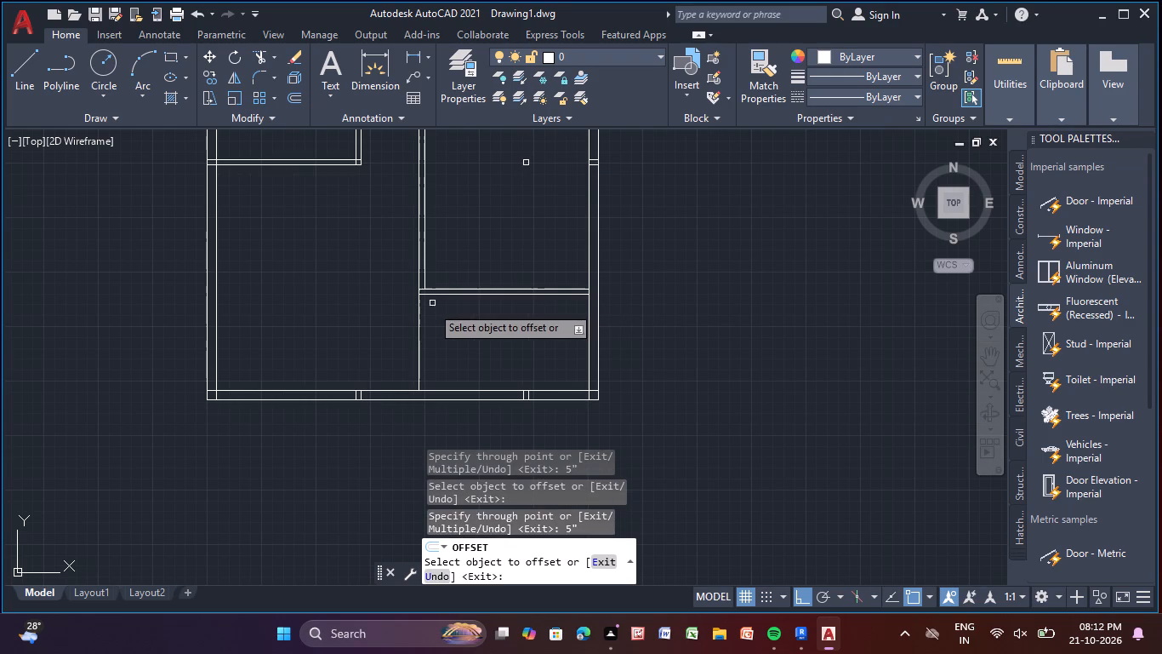
{"action": "left_click", "coordinate": [419, 339]}
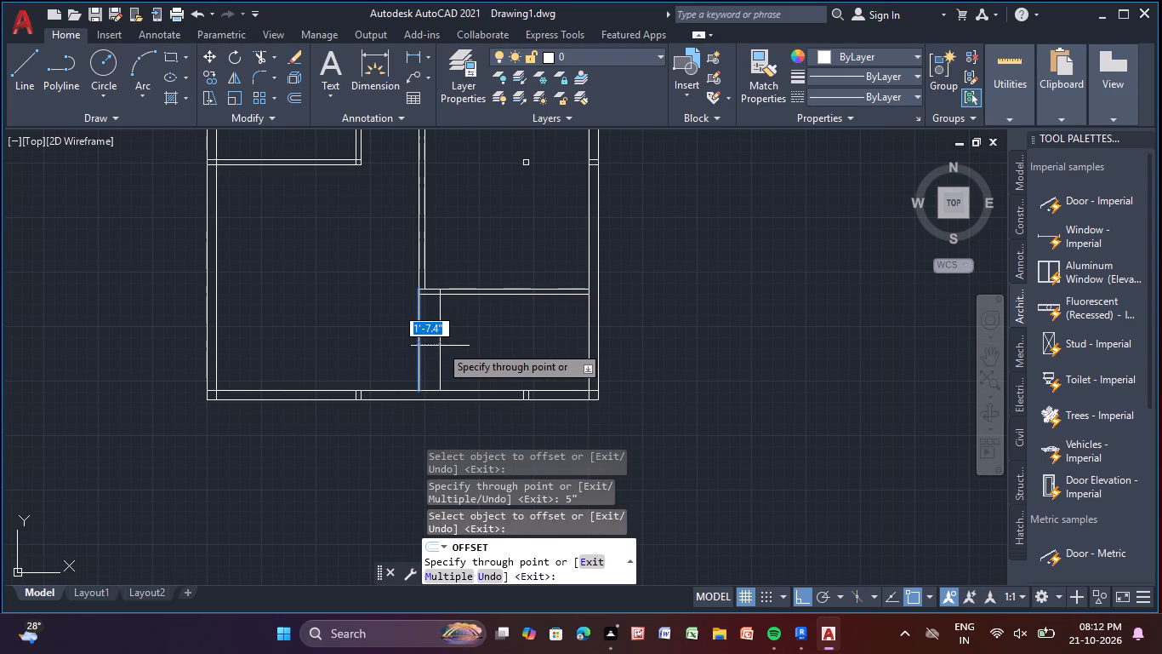
{"action": "key", "text": "6"}
{"action": "key", "text": "BackSpace"}
{"action": "key", "text": "5"}
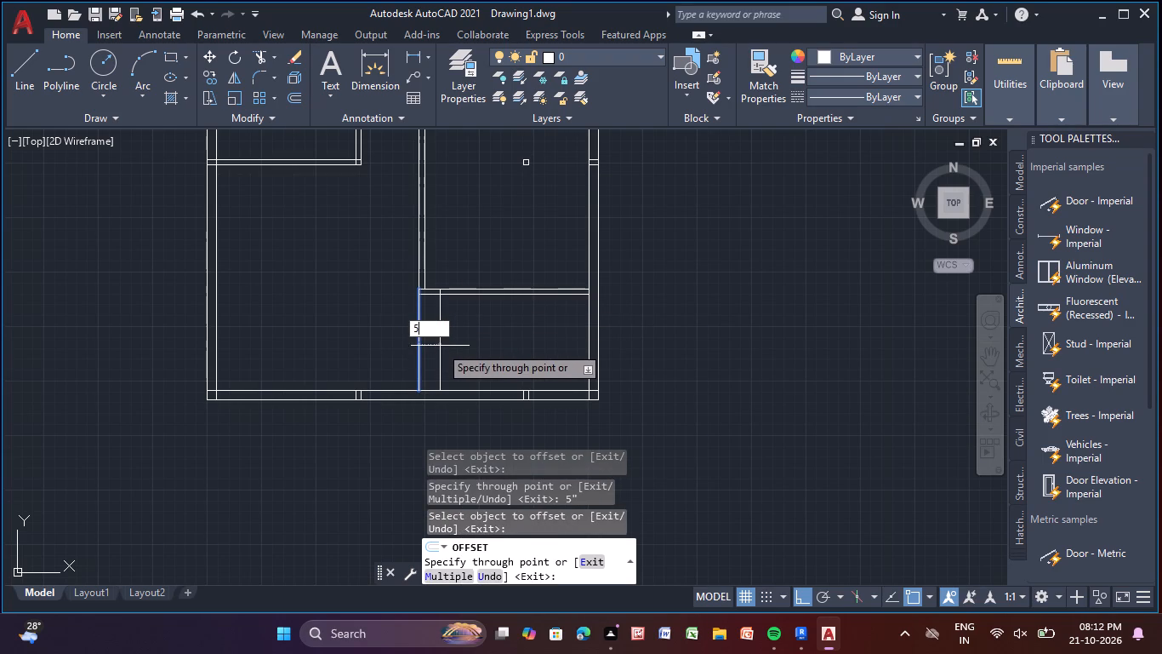
{"action": "key", "text": "shift+quotedbl"}
{"action": "key", "text": "Return"}
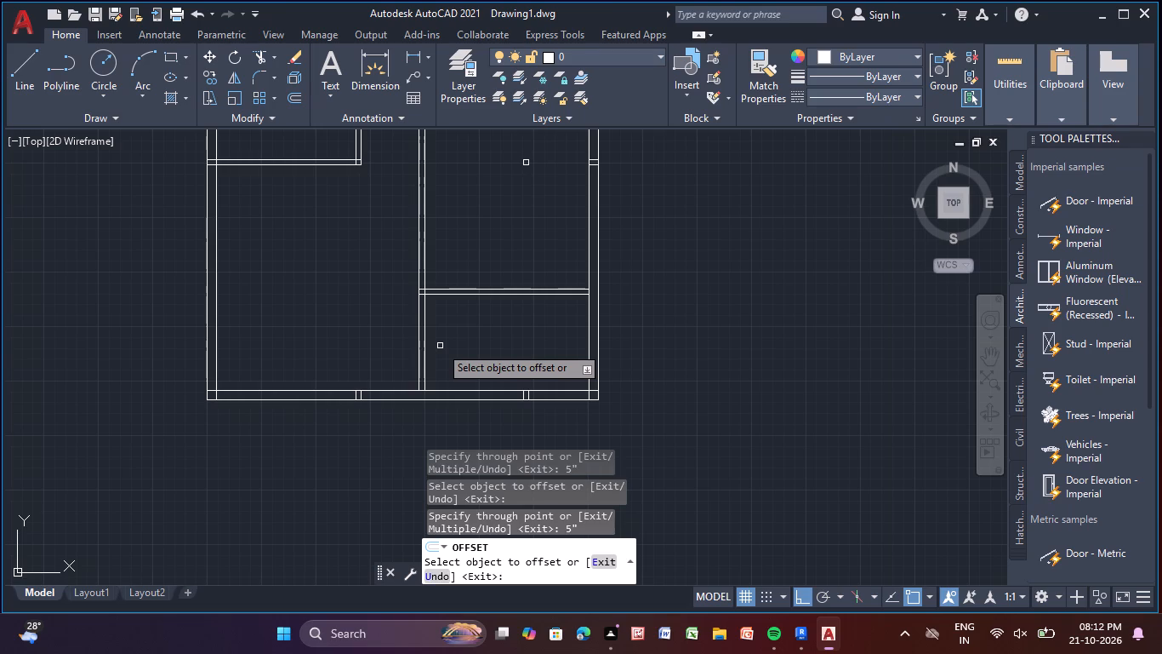
{"action": "key", "text": "Escape"}
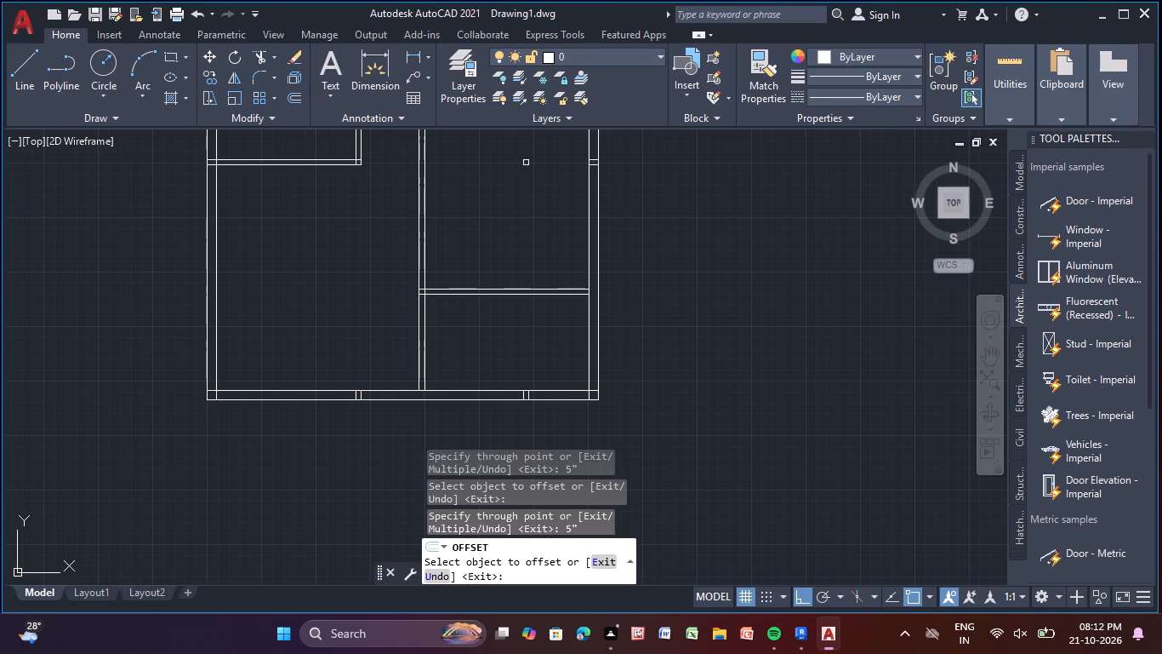
Draw a line 5'-9" left along the bottom wall from the lower-right room's outer corner, about 3' up, and back across to that room's wall.
{"action": "left_click", "coordinate": [31, 71]}
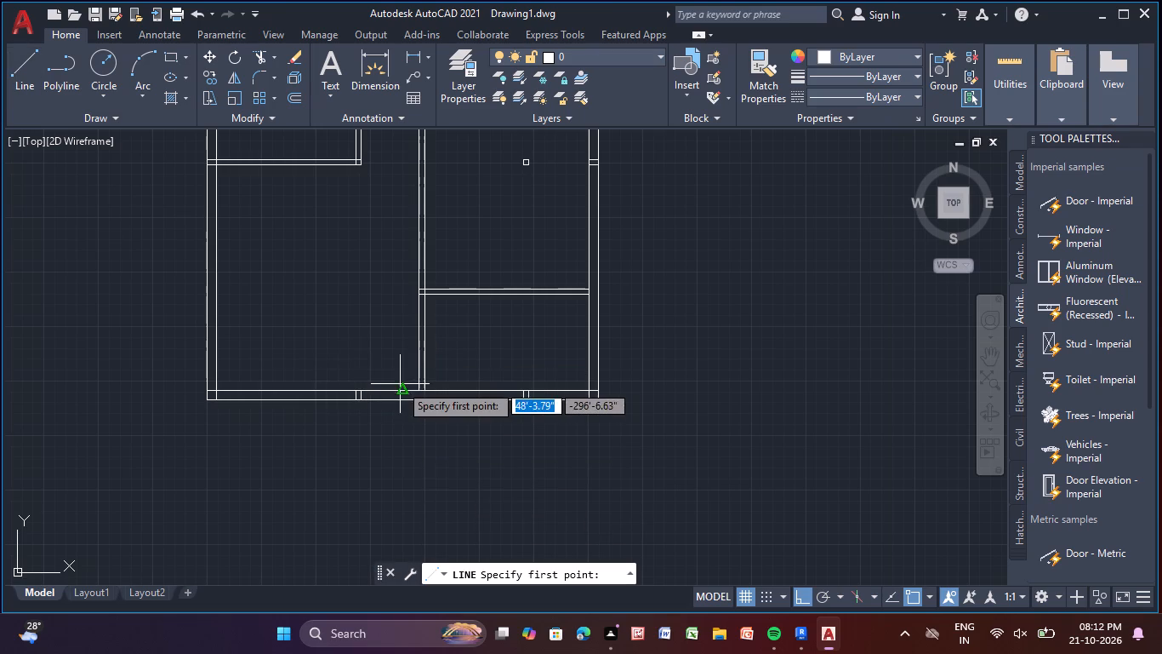
{"action": "left_click", "coordinate": [416, 388]}
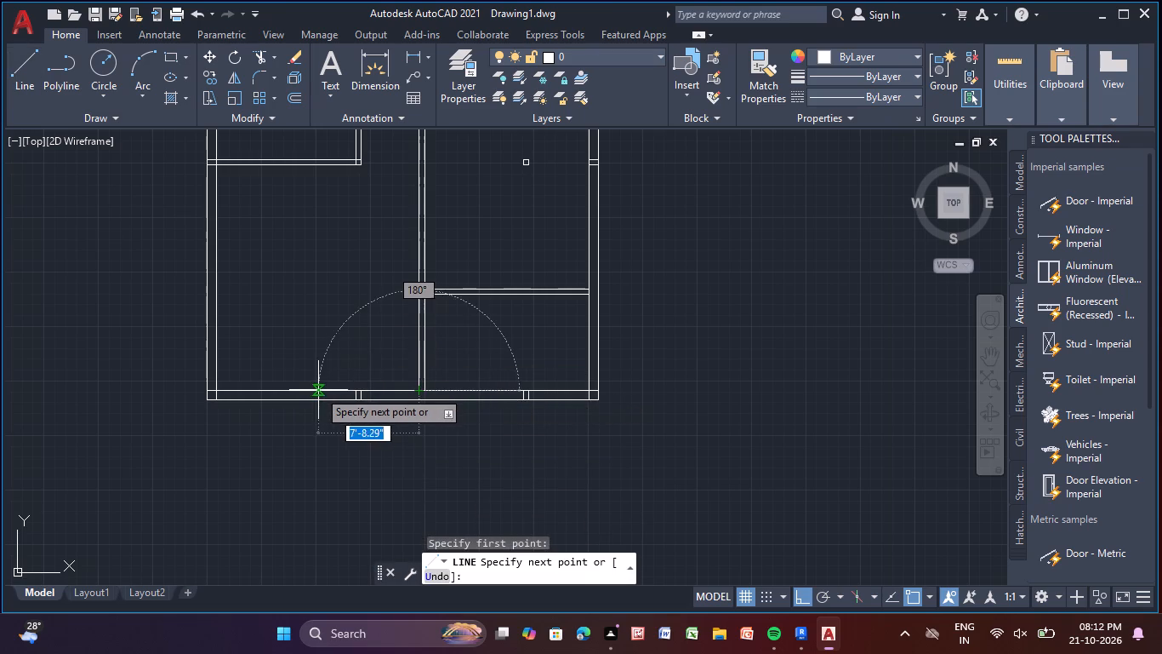
{"action": "scroll", "coordinate": [313, 391], "scroll_direction": "up", "scroll_amount": 1}
{"action": "middle_click_drag", "start_coordinate": [322, 392], "coordinate": [448, 369]}
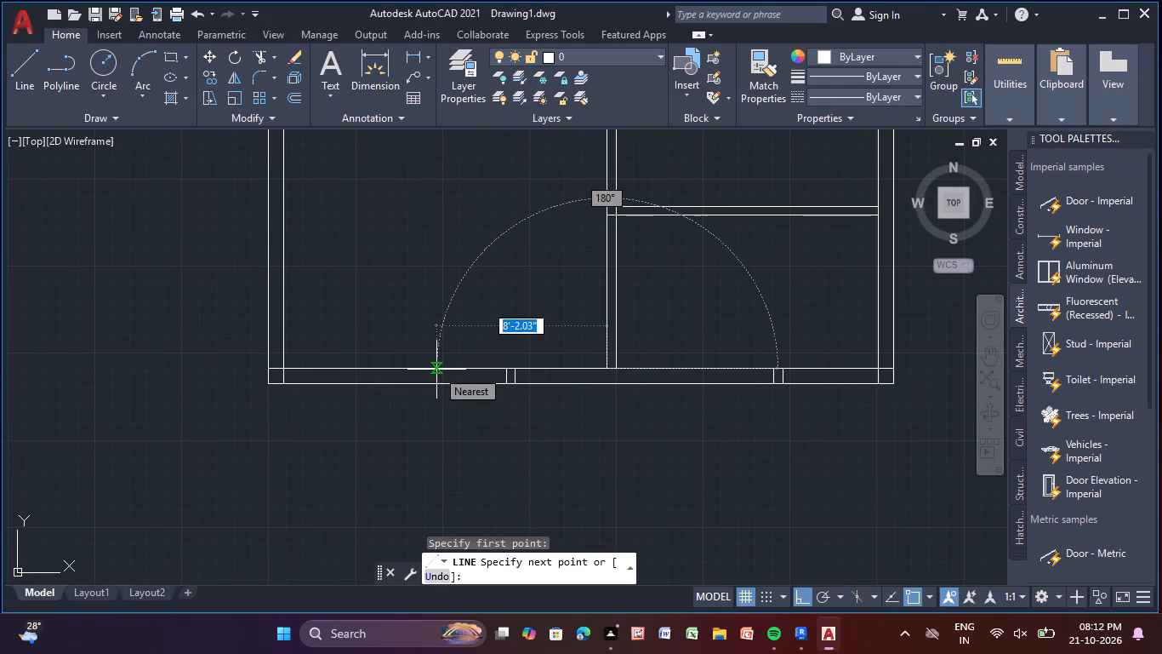
{"action": "type", "text": "5'-9"}
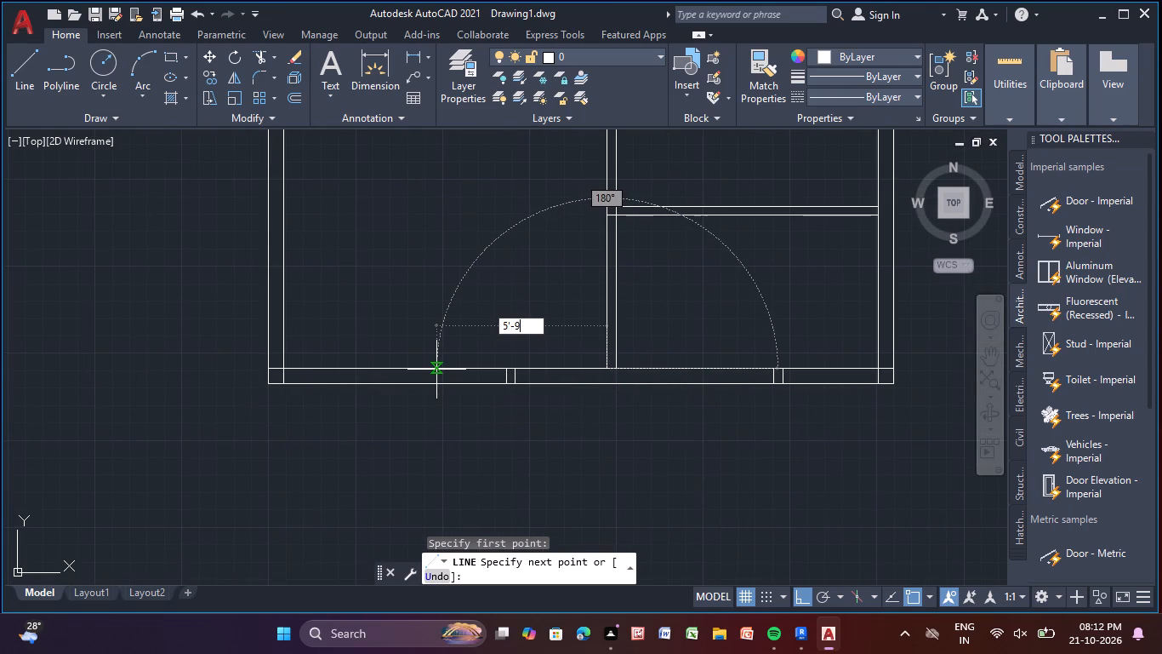
{"action": "key", "text": "shift+quotedbl"}
{"action": "key", "text": "Return"}
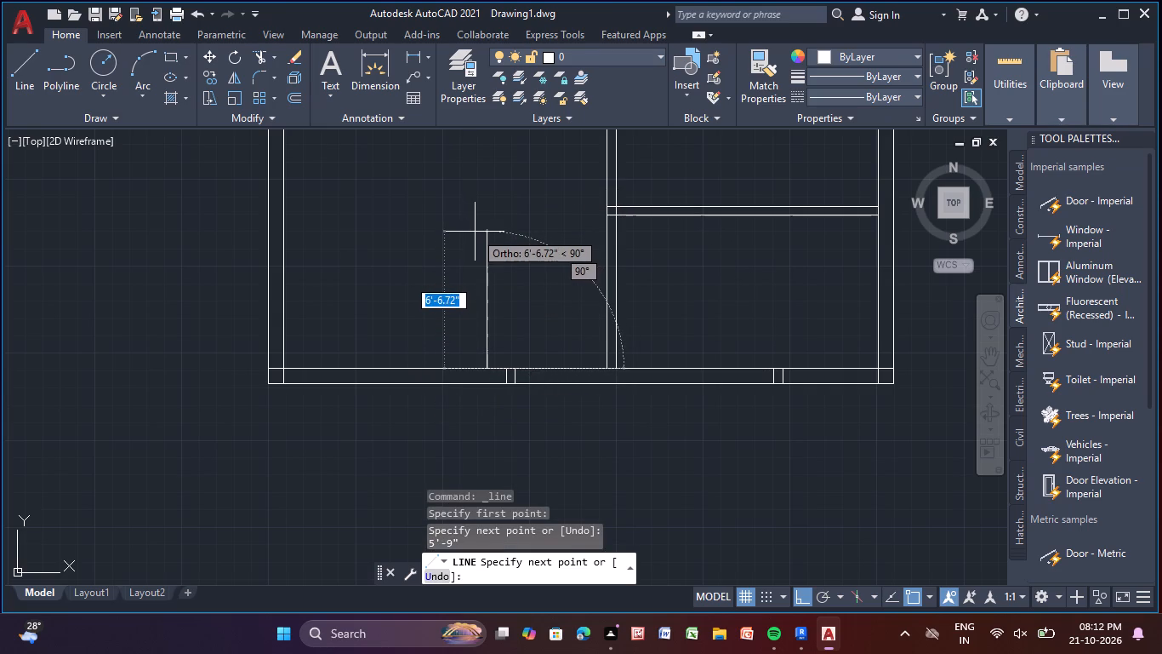
{"action": "scroll", "coordinate": [474, 233], "scroll_direction": "down", "scroll_amount": 1}
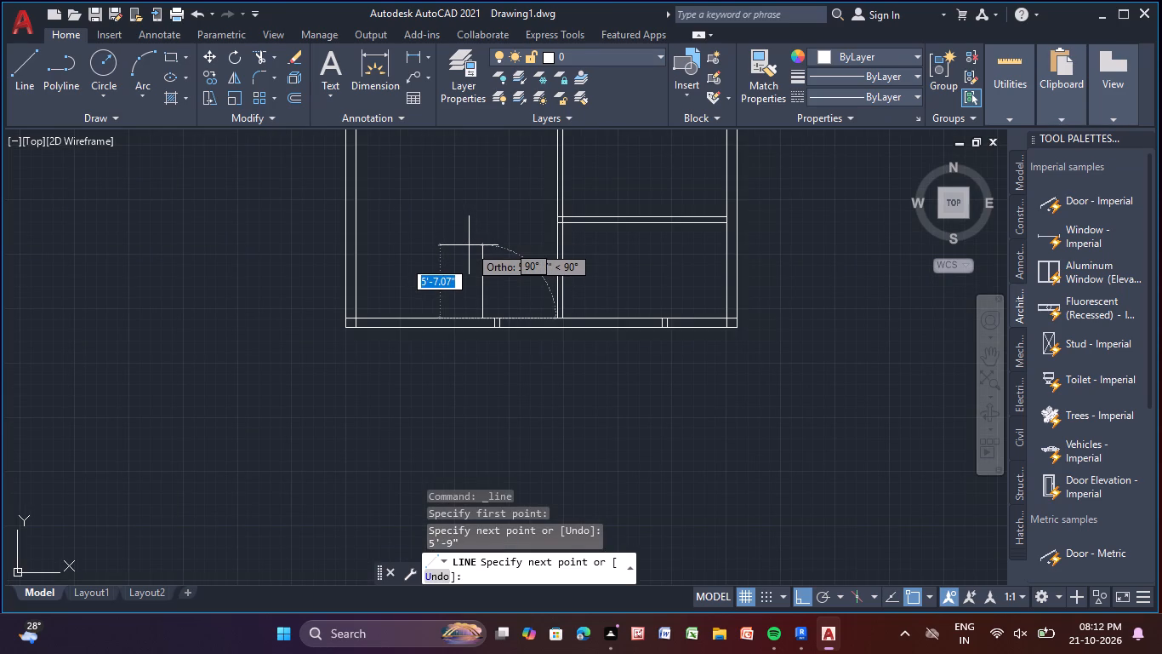
{"action": "middle_click_drag", "start_coordinate": [469, 245], "coordinate": [455, 300]}
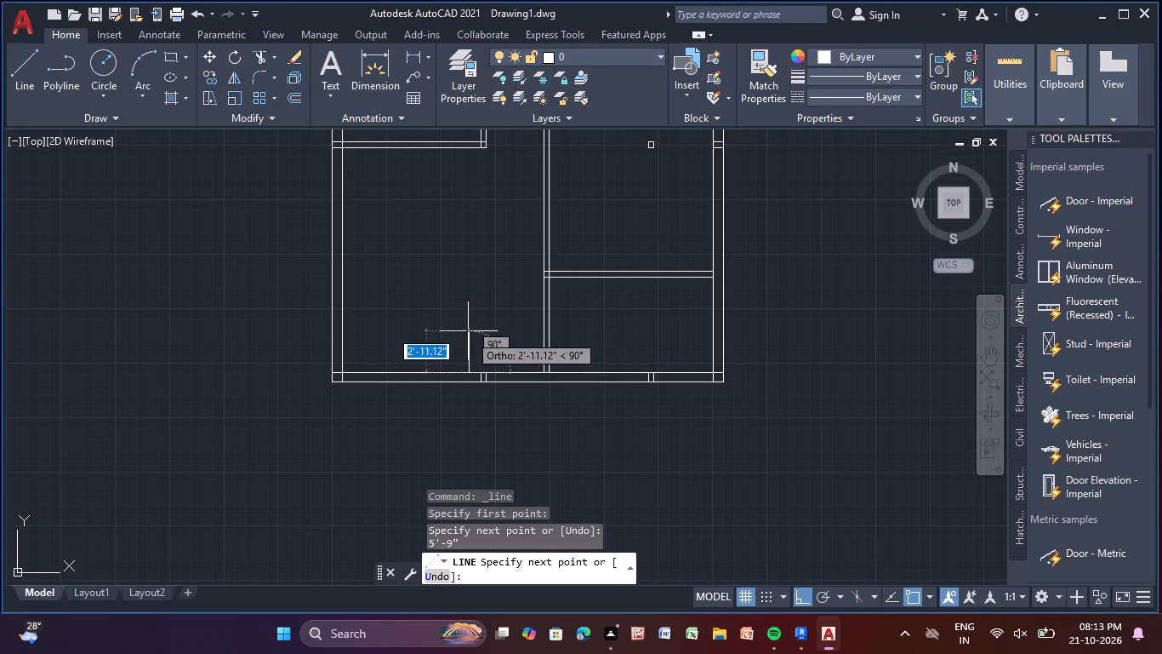
{"action": "left_click", "coordinate": [470, 329]}
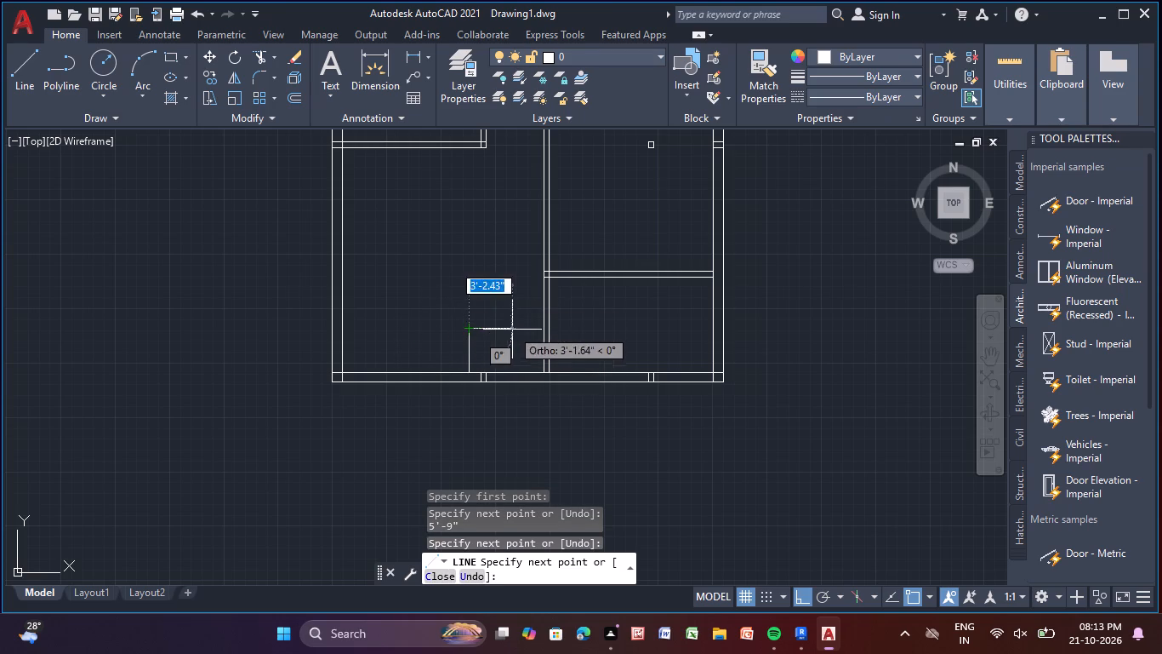
{"action": "left_click", "coordinate": [538, 332]}
{"action": "key", "text": "Escape"}
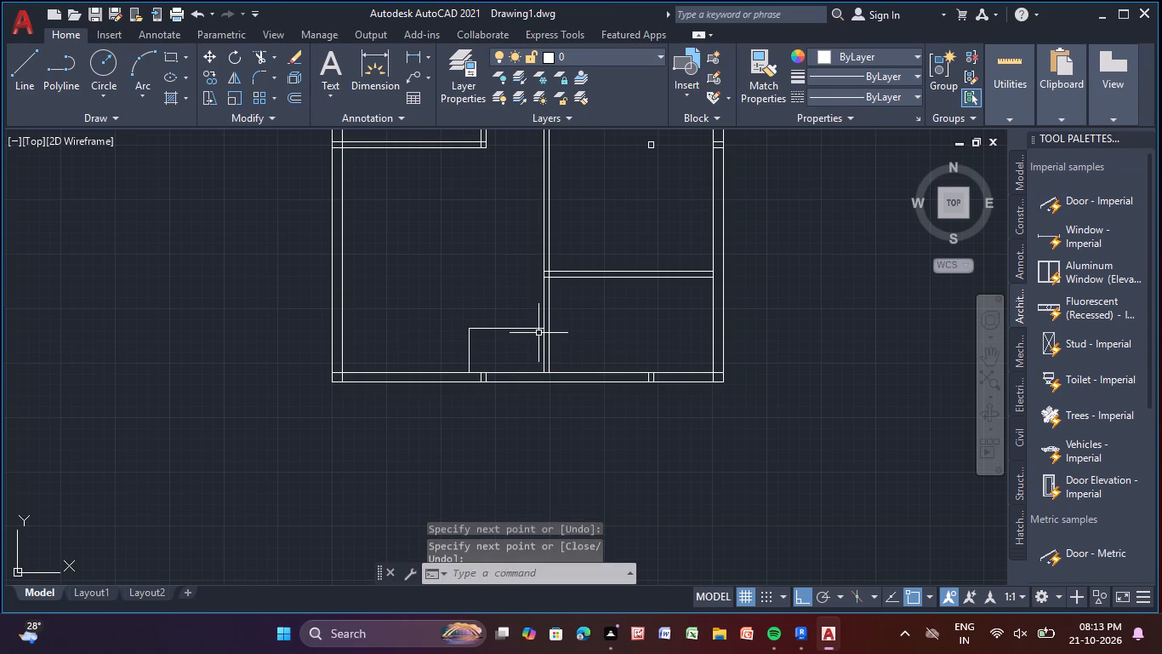
Draw an 18'-4" line up the left exterior wall's inner face from the inner bottom-left corner.
{"action": "left_click", "coordinate": [15, 76]}
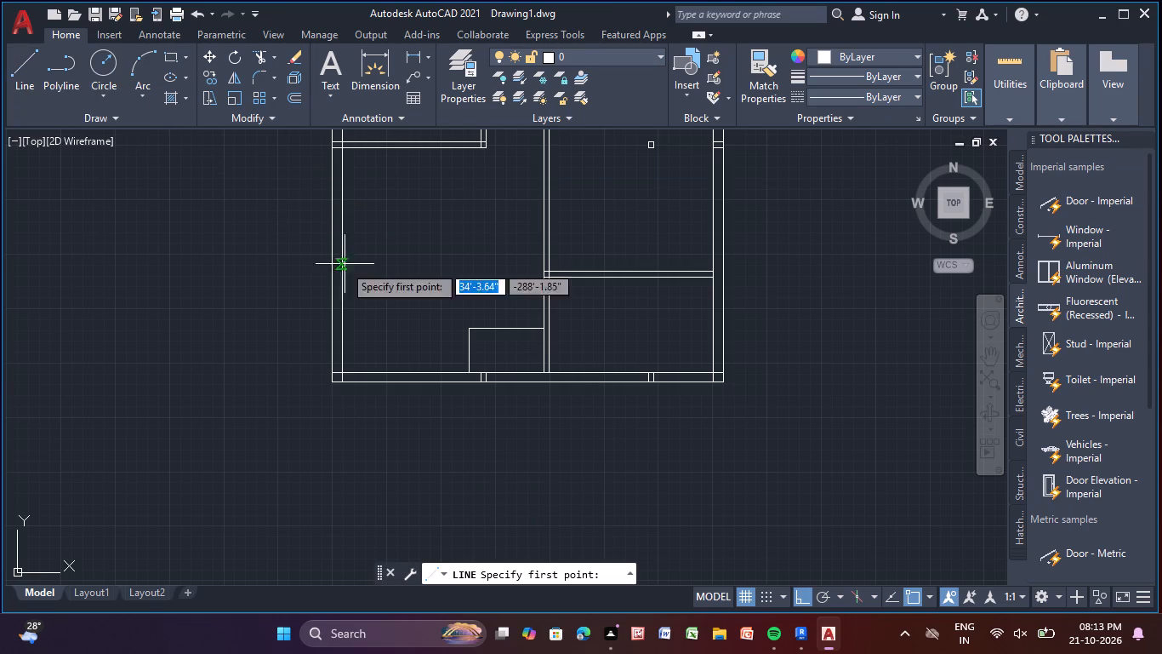
{"action": "left_click", "coordinate": [344, 376]}
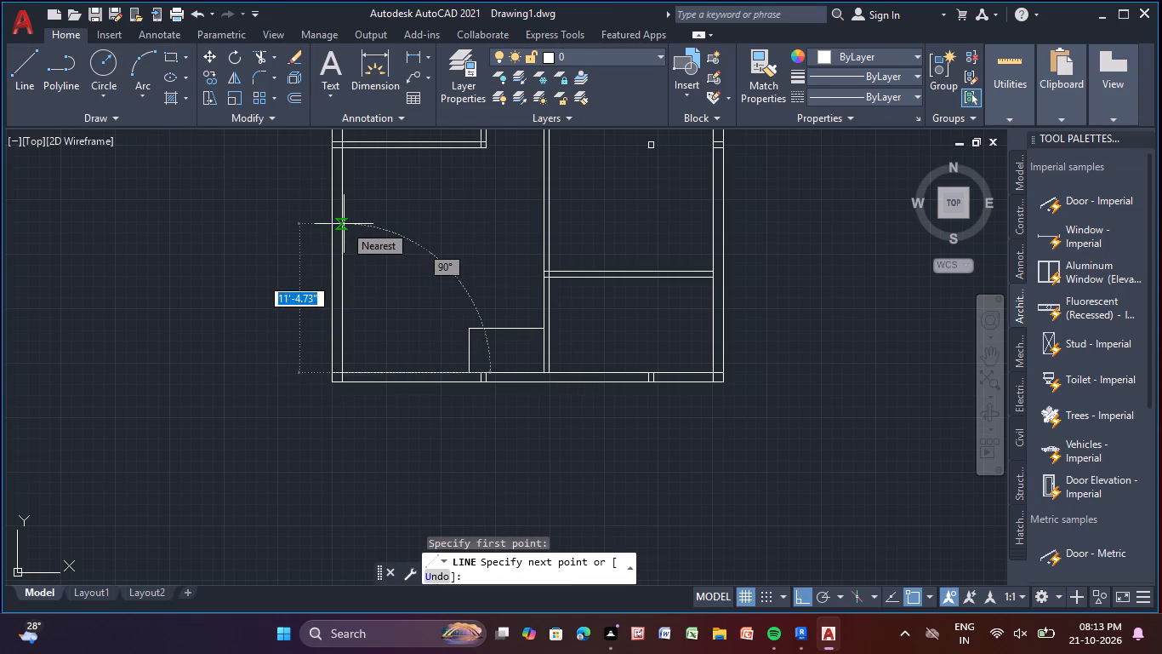
{"action": "key", "text": "1"}
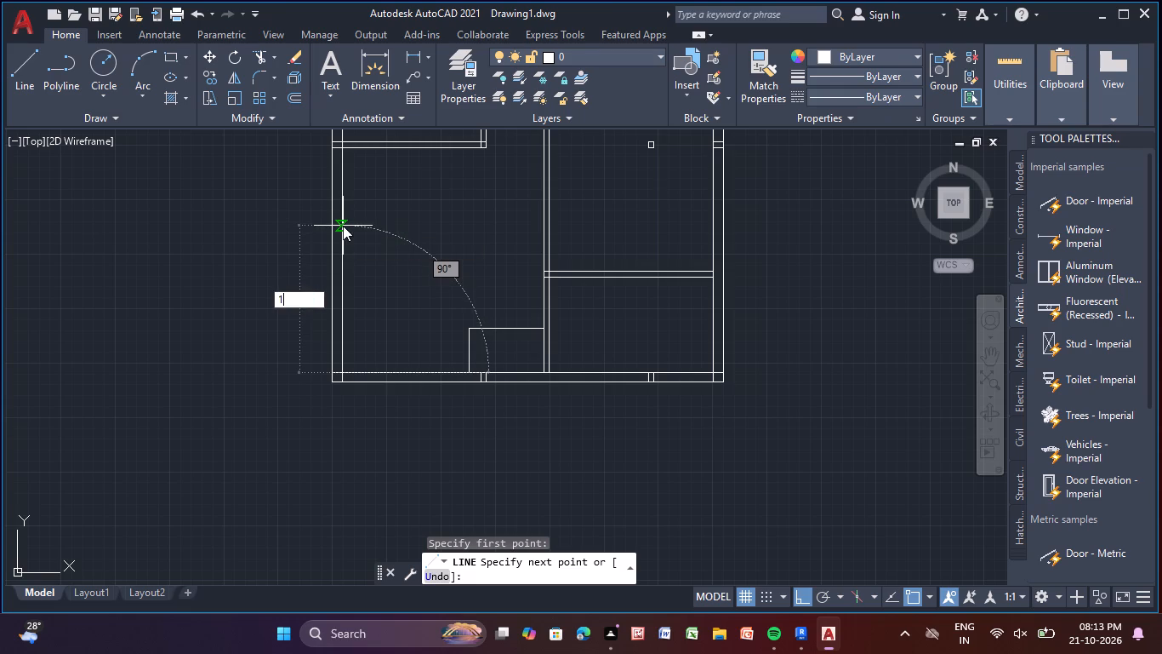
{"action": "type", "text": "8'-4"}
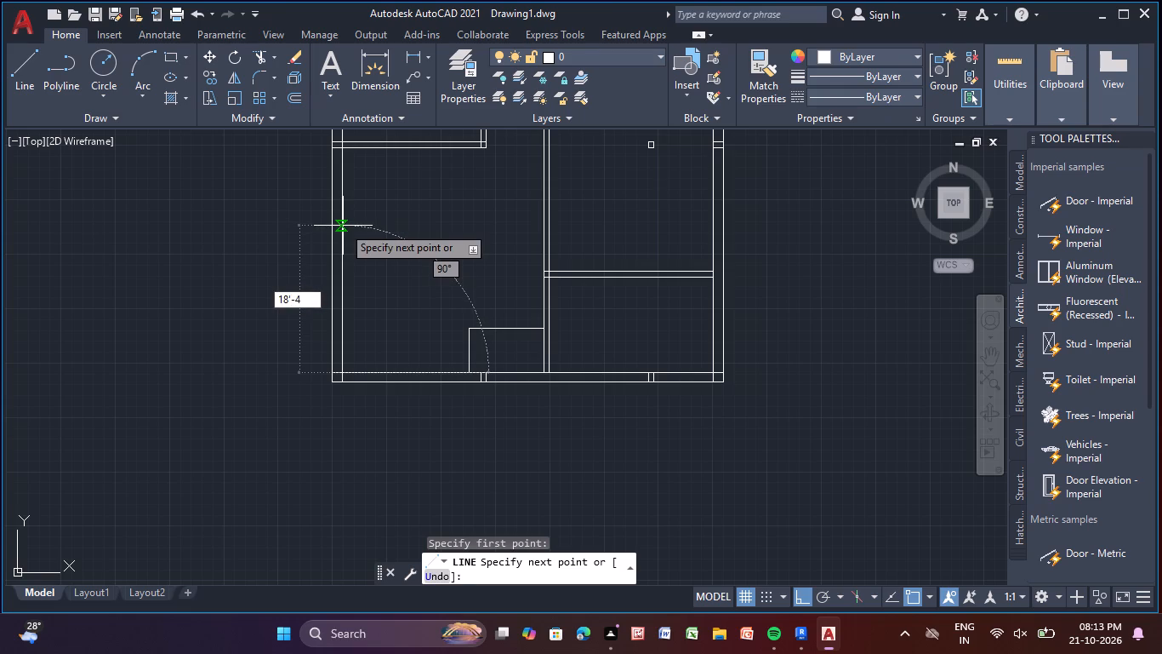
{"action": "key", "text": "shift+quotedbl"}
{"action": "key", "text": "Return"}
{"action": "middle_click_drag", "start_coordinate": [402, 206], "coordinate": [377, 318]}
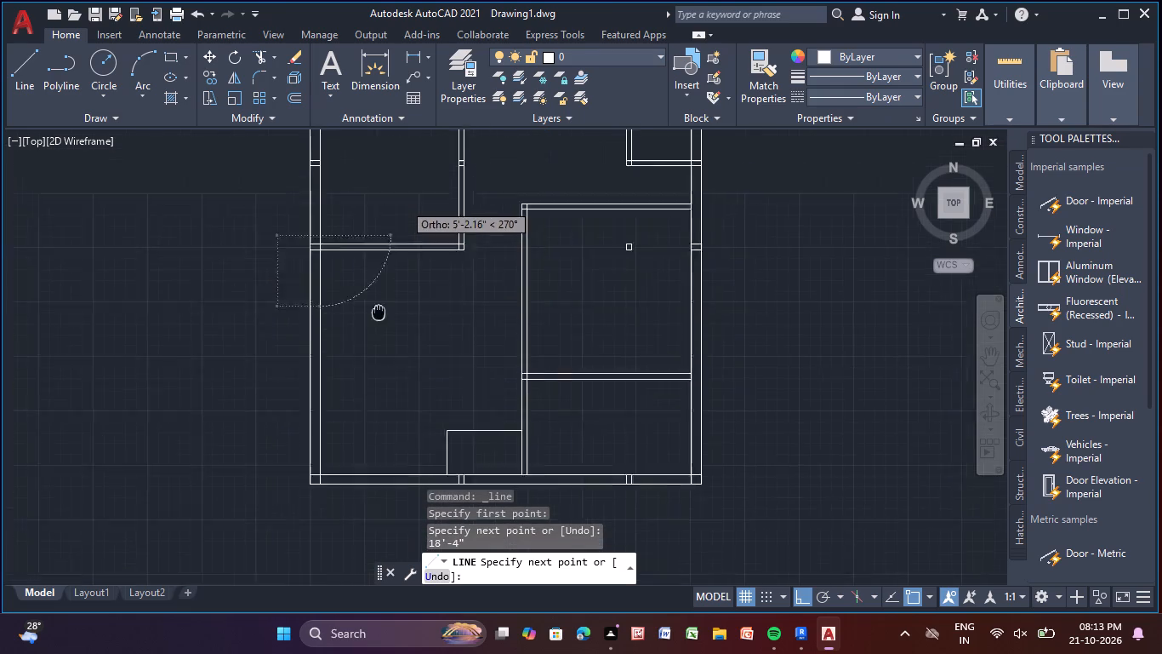
{"action": "middle_click_drag", "start_coordinate": [377, 318], "coordinate": [367, 356]}
{"action": "key", "text": "Escape"}
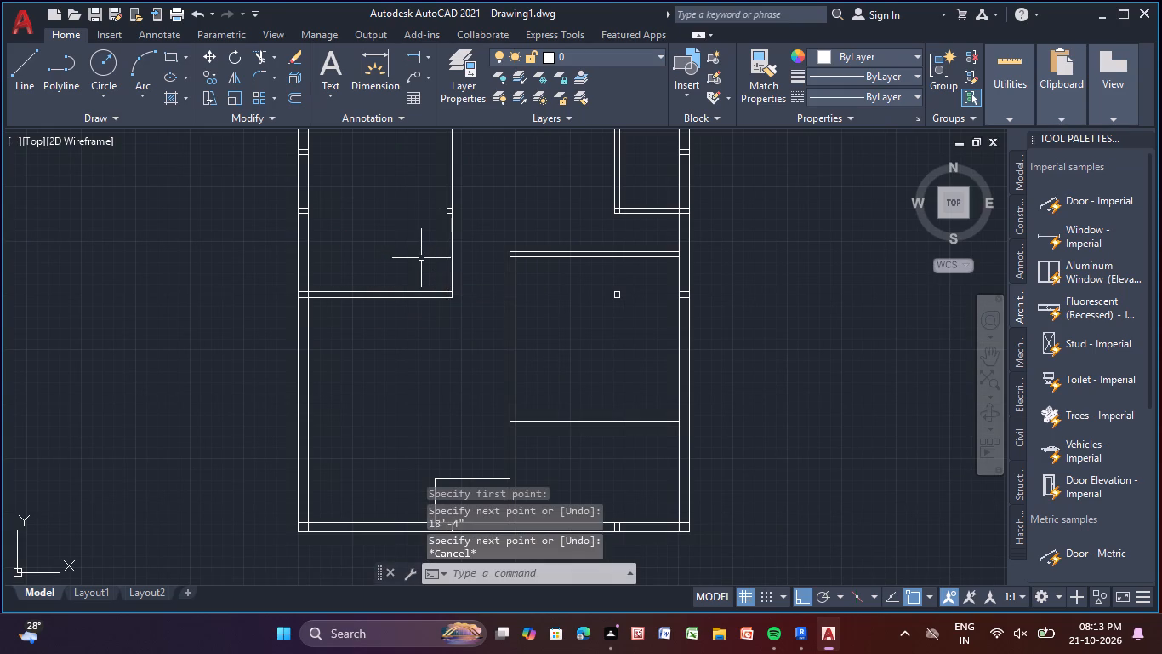
Draw lines from the upper-left room's lower-left inner corner down to the 18'-4" line's midpoint, 8'-0" right, and up to the room's bottom wall.
{"action": "middle_click_drag", "start_coordinate": [446, 496], "coordinate": [465, 422]}
{"action": "middle_click_drag", "start_coordinate": [465, 422], "coordinate": [466, 419]}
{"action": "middle_click_drag", "start_coordinate": [433, 320], "coordinate": [449, 255]}
{"action": "scroll", "coordinate": [449, 272], "scroll_direction": "up", "scroll_amount": 1}
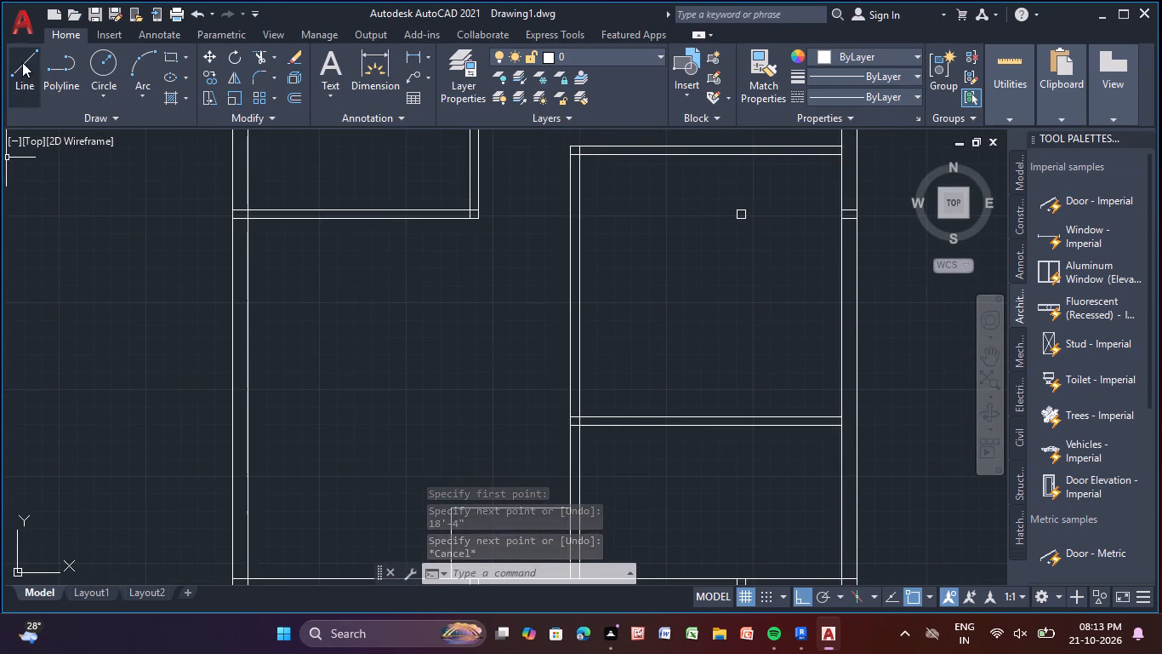
{"action": "left_click", "coordinate": [22, 62]}
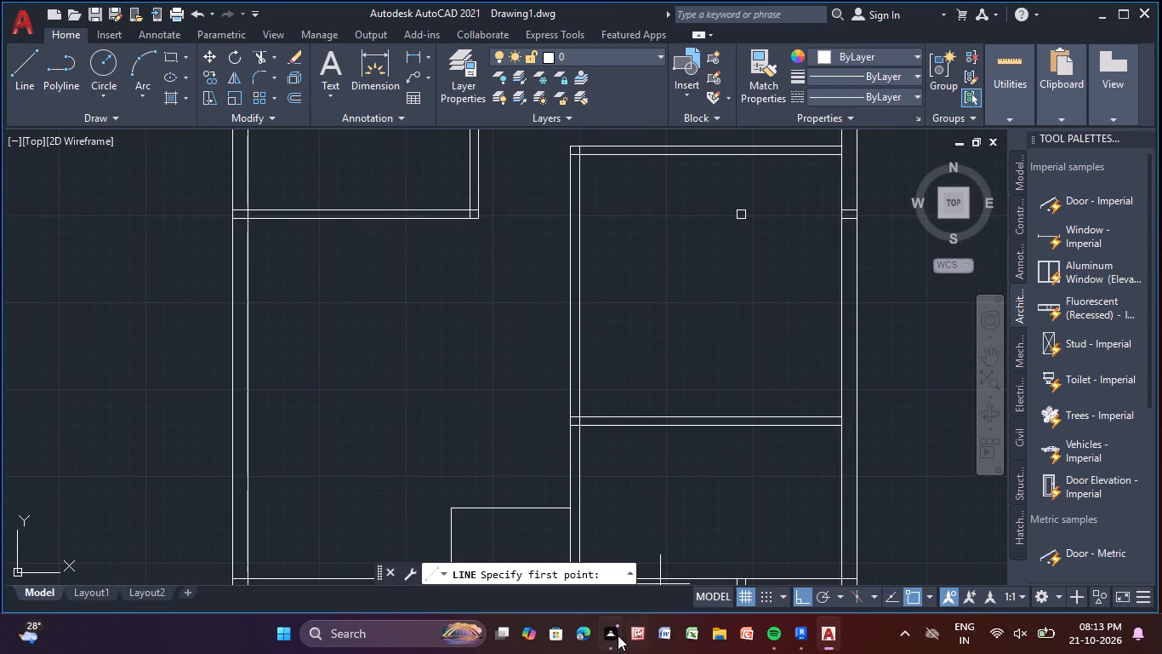
{"action": "scroll", "coordinate": [442, 295], "scroll_direction": "down", "scroll_amount": 4}
{"action": "scroll", "coordinate": [441, 296], "scroll_direction": "up", "scroll_amount": 3}
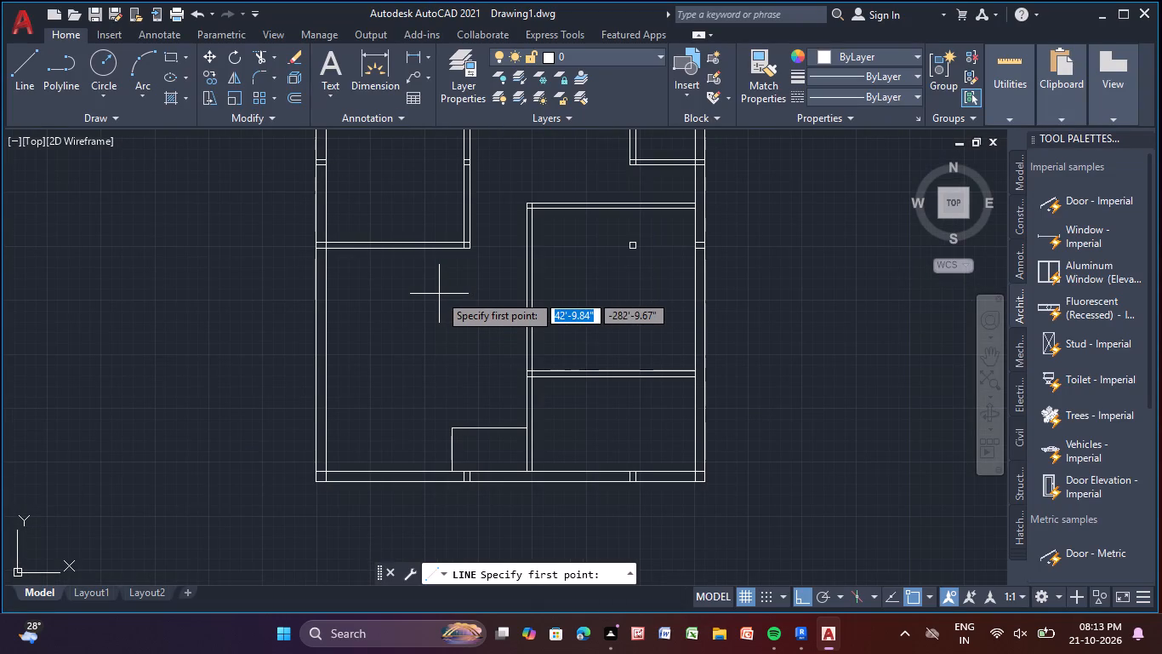
{"action": "middle_click_drag", "start_coordinate": [439, 294], "coordinate": [452, 213]}
{"action": "scroll", "coordinate": [453, 214], "scroll_direction": "up", "scroll_amount": 2}
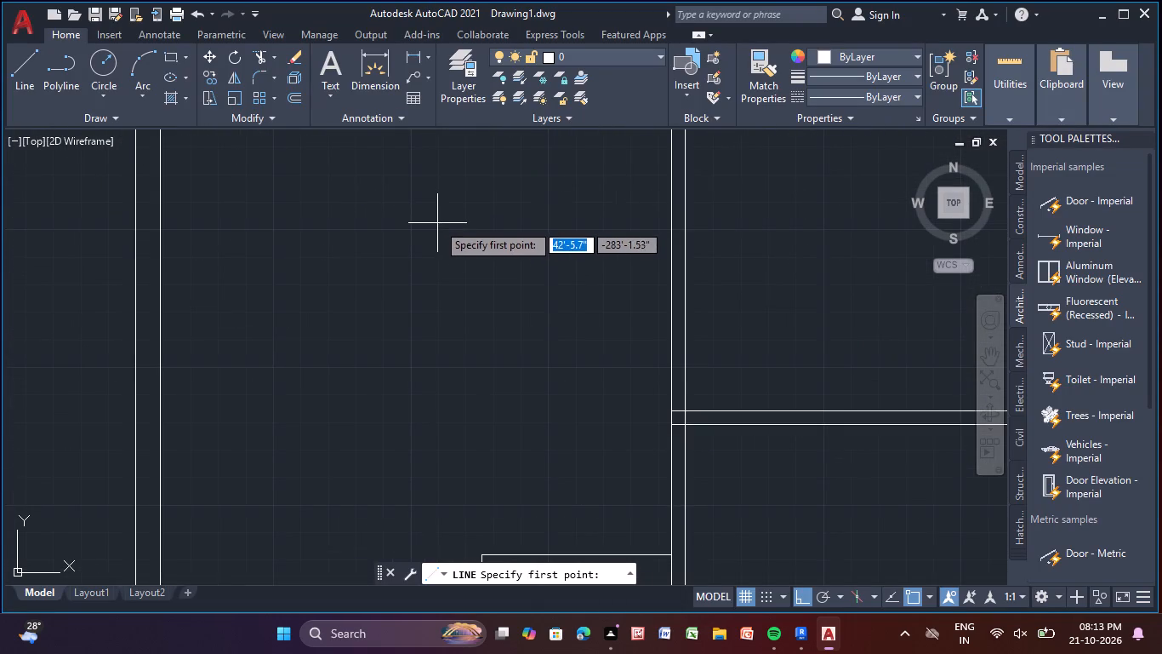
{"action": "middle_click_drag", "start_coordinate": [437, 228], "coordinate": [545, 324]}
{"action": "scroll", "coordinate": [438, 232], "scroll_direction": "down", "scroll_amount": 1}
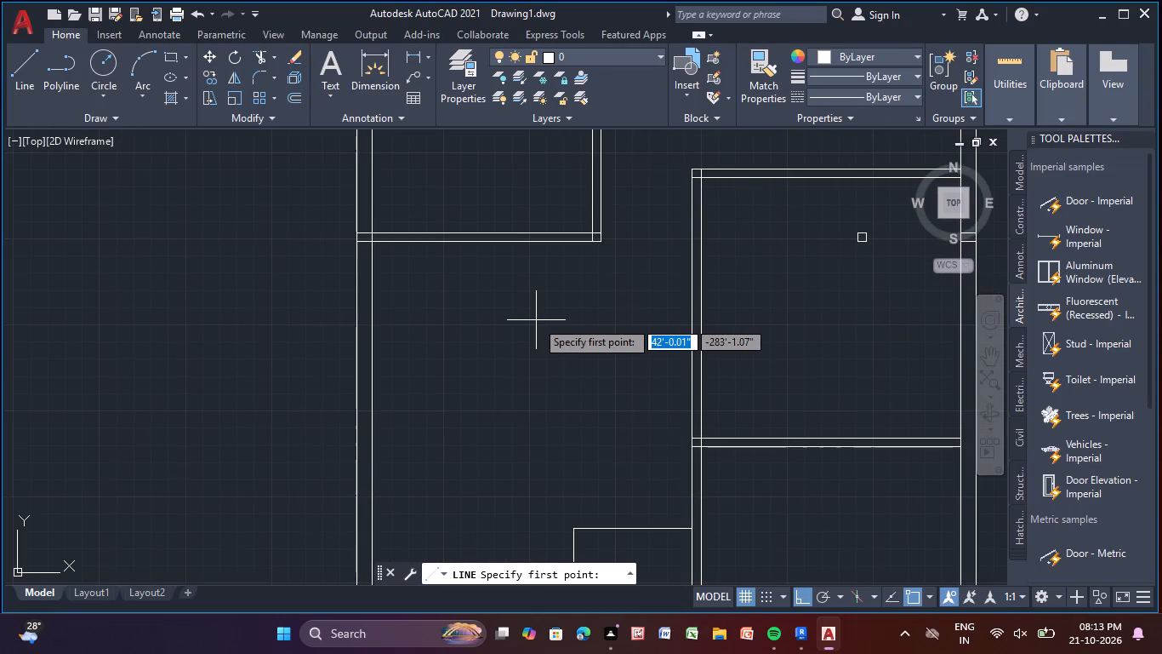
{"action": "middle_click_drag", "start_coordinate": [411, 273], "coordinate": [477, 228]}
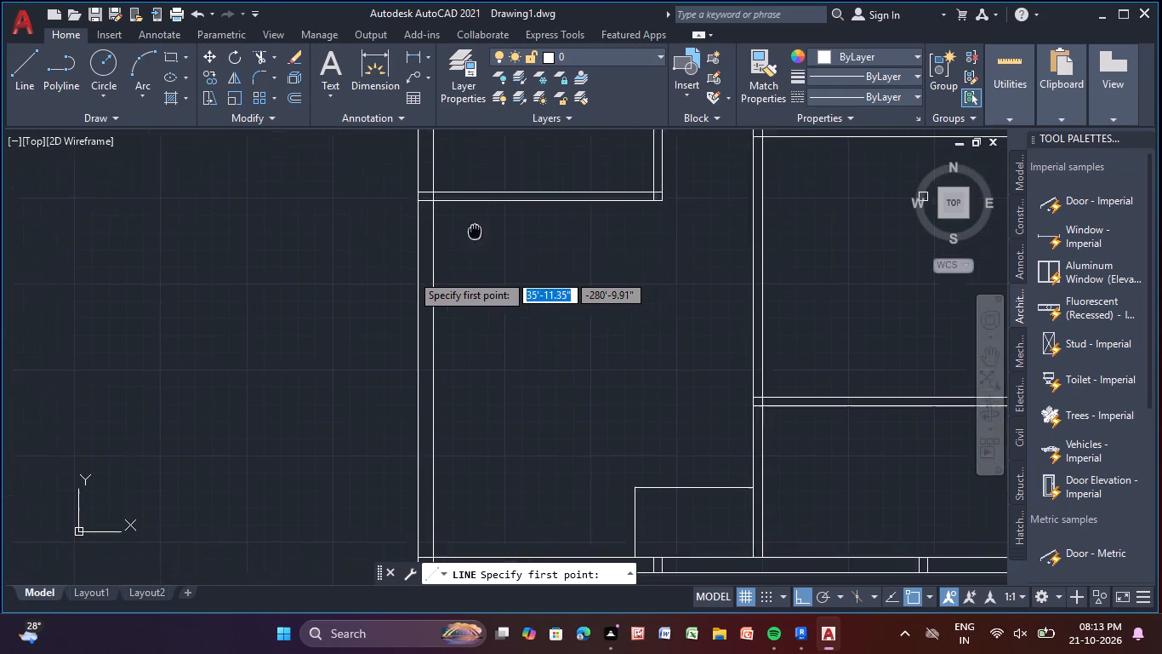
{"action": "middle_click_drag", "start_coordinate": [477, 228], "coordinate": [504, 209]}
{"action": "scroll", "coordinate": [476, 206], "scroll_direction": "up", "scroll_amount": 1}
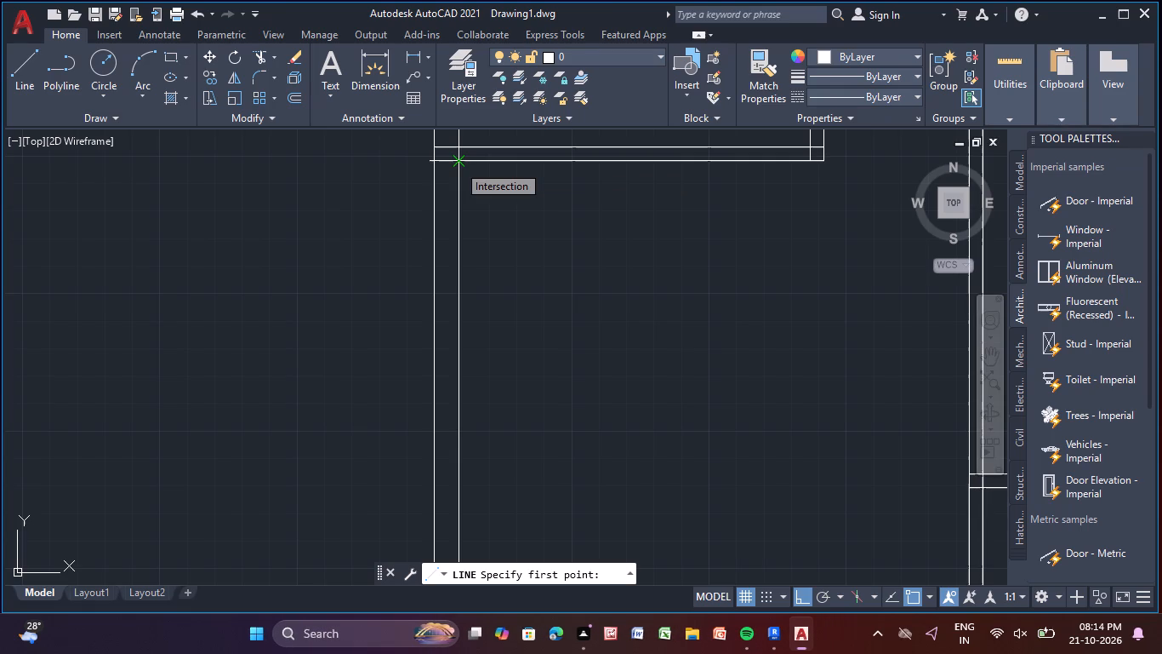
{"action": "left_click", "coordinate": [458, 164]}
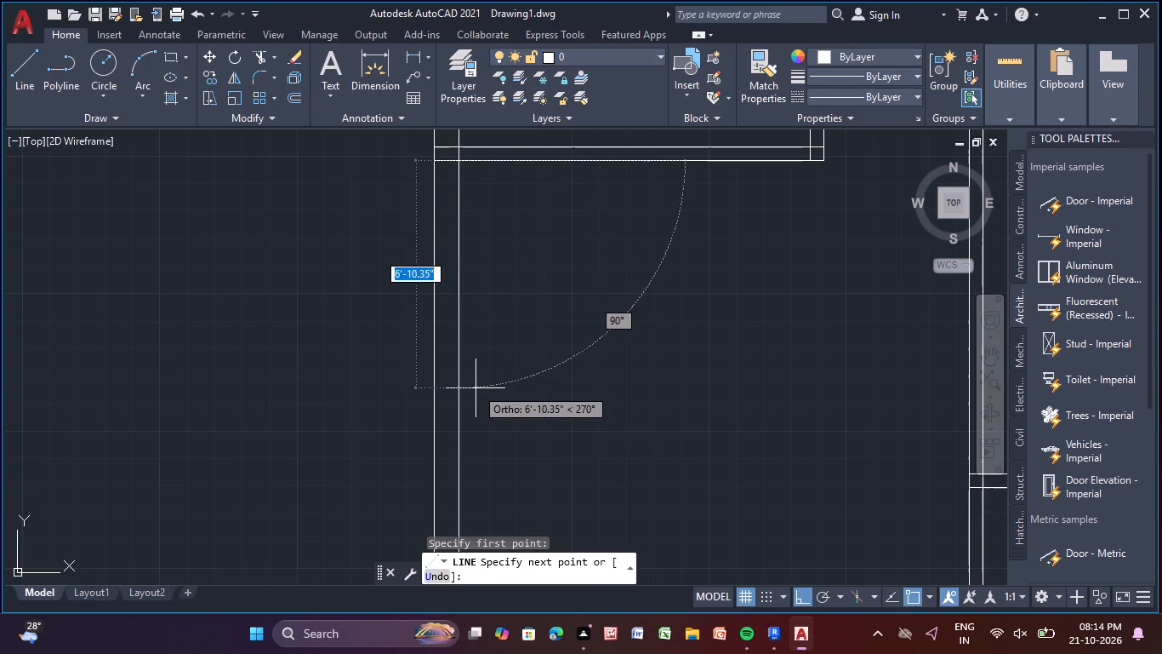
{"action": "middle_click_drag", "start_coordinate": [472, 396], "coordinate": [394, 260]}
{"action": "scroll", "coordinate": [391, 261], "scroll_direction": "down", "scroll_amount": 2}
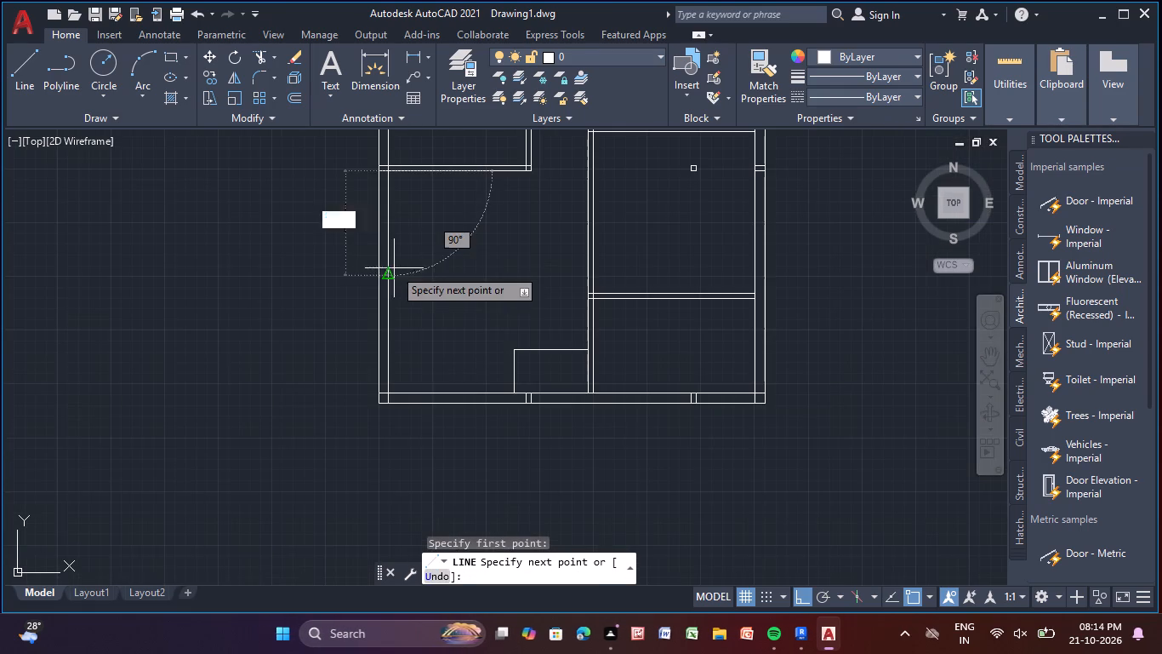
{"action": "left_click", "coordinate": [389, 278]}
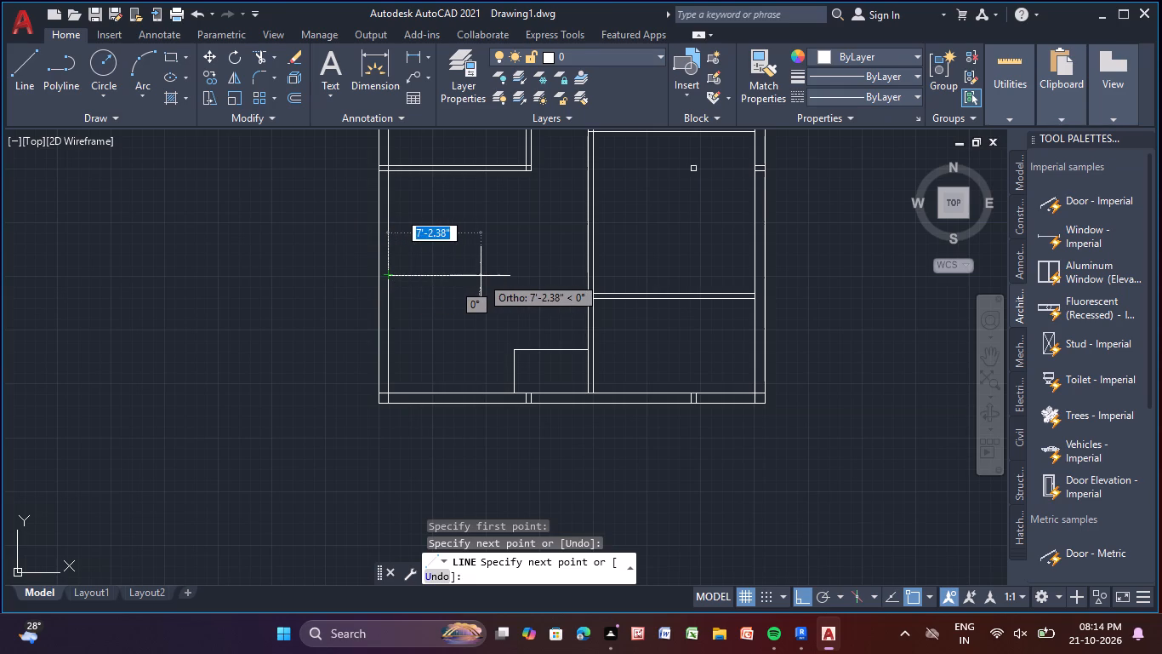
{"action": "key", "text": "8"}
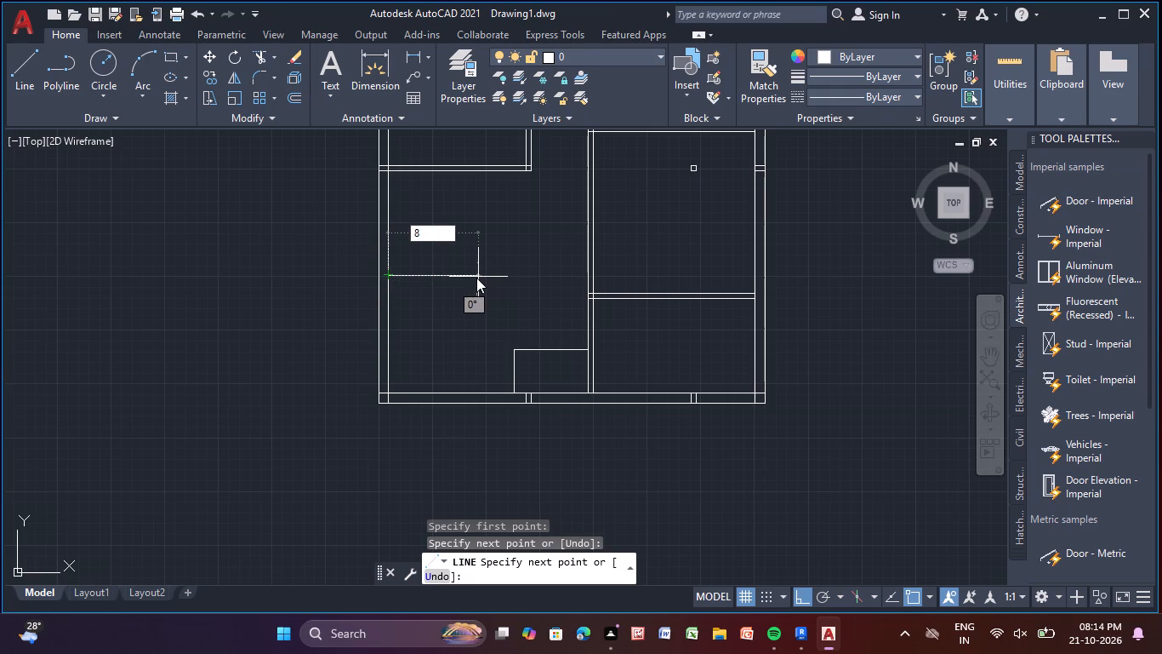
{"action": "type", "text": "'-0"}
{"action": "key", "text": "shift+quotedbl"}
{"action": "key", "text": "Return"}
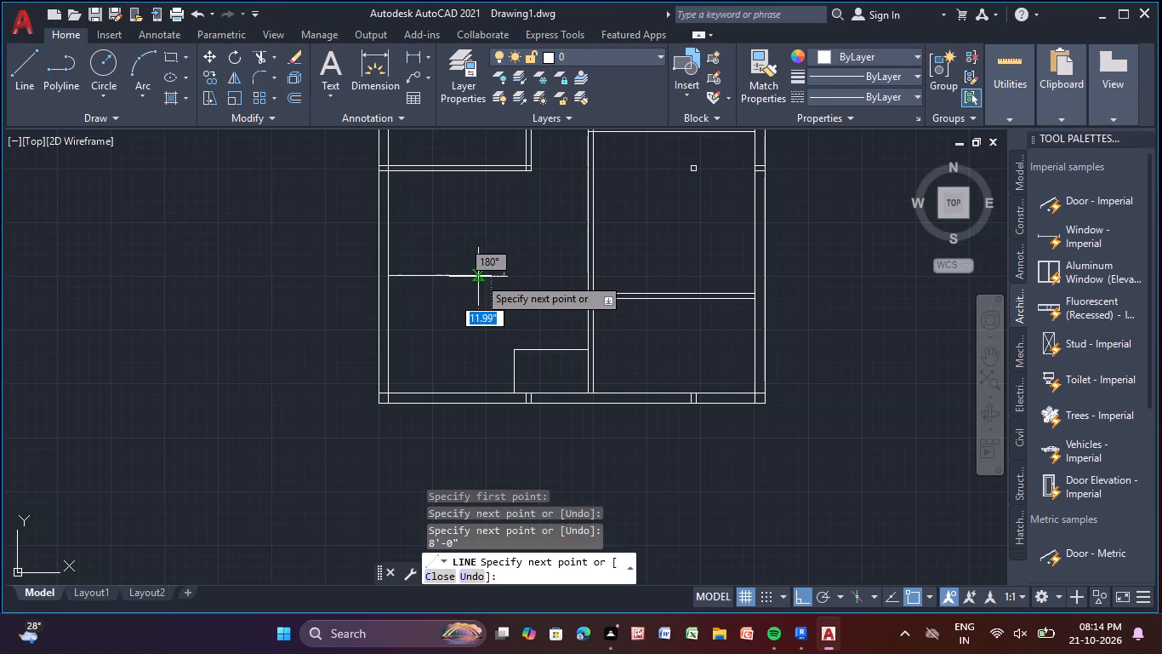
{"action": "left_click", "coordinate": [490, 174]}
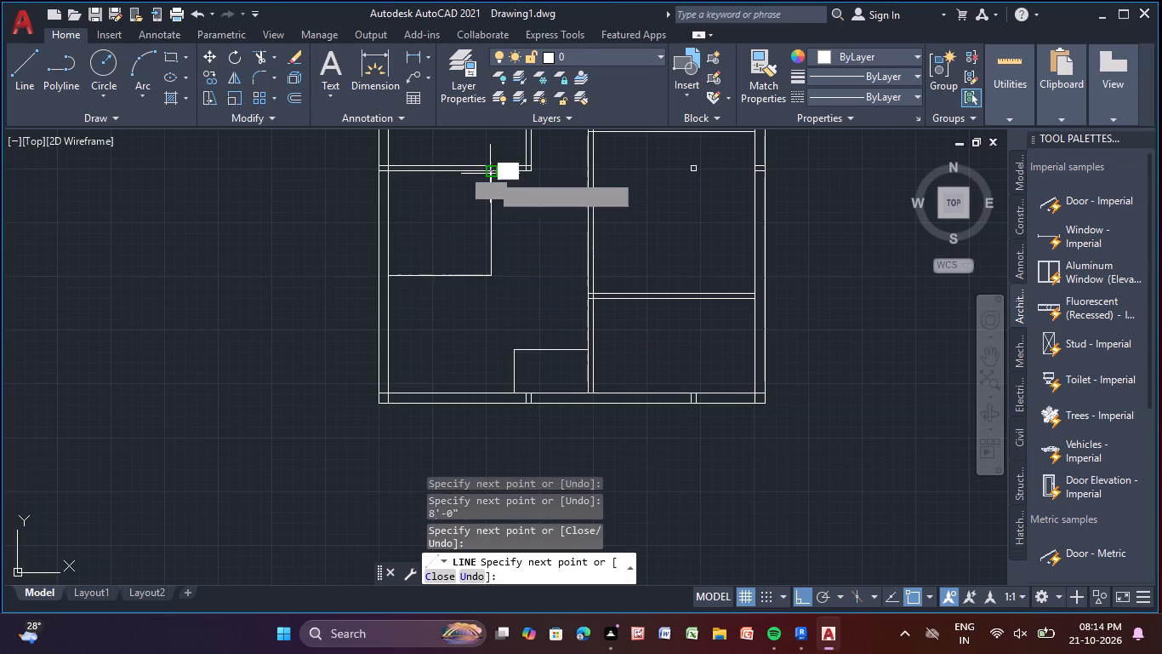
{"action": "key", "text": "Escape"}
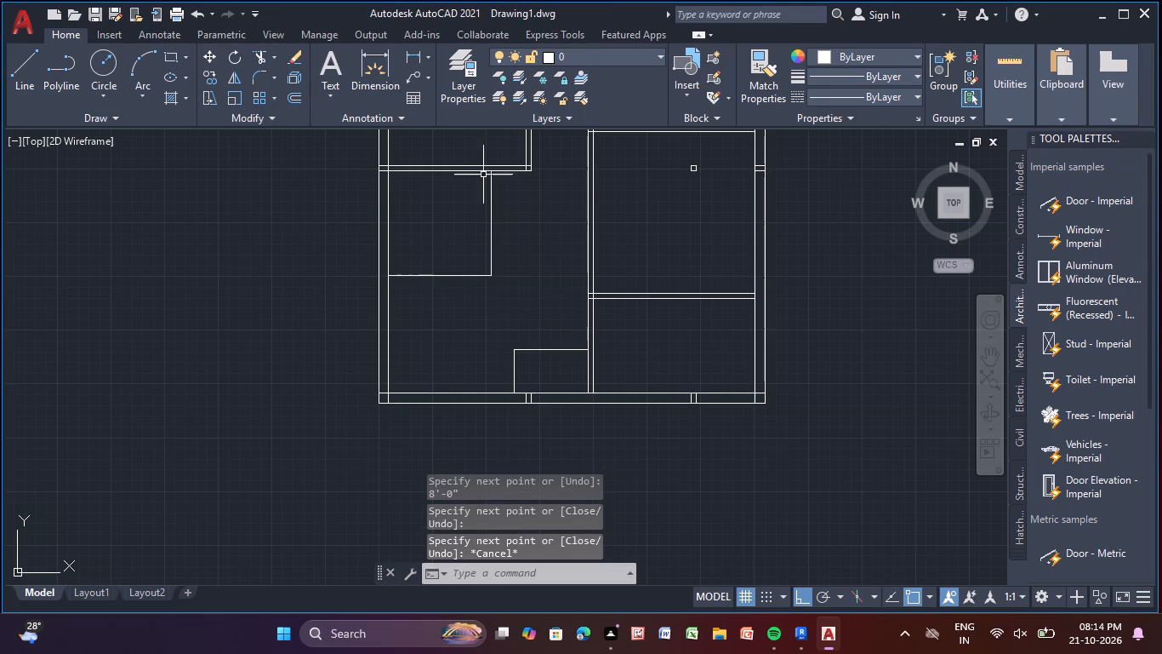
Divide the new 8'-wide rectangle with a line 4' right along its bottom edge from the exterior wall, and up to the room wall.
{"action": "left_click_drag", "start_coordinate": [17, 65], "coordinate": [25, 76]}
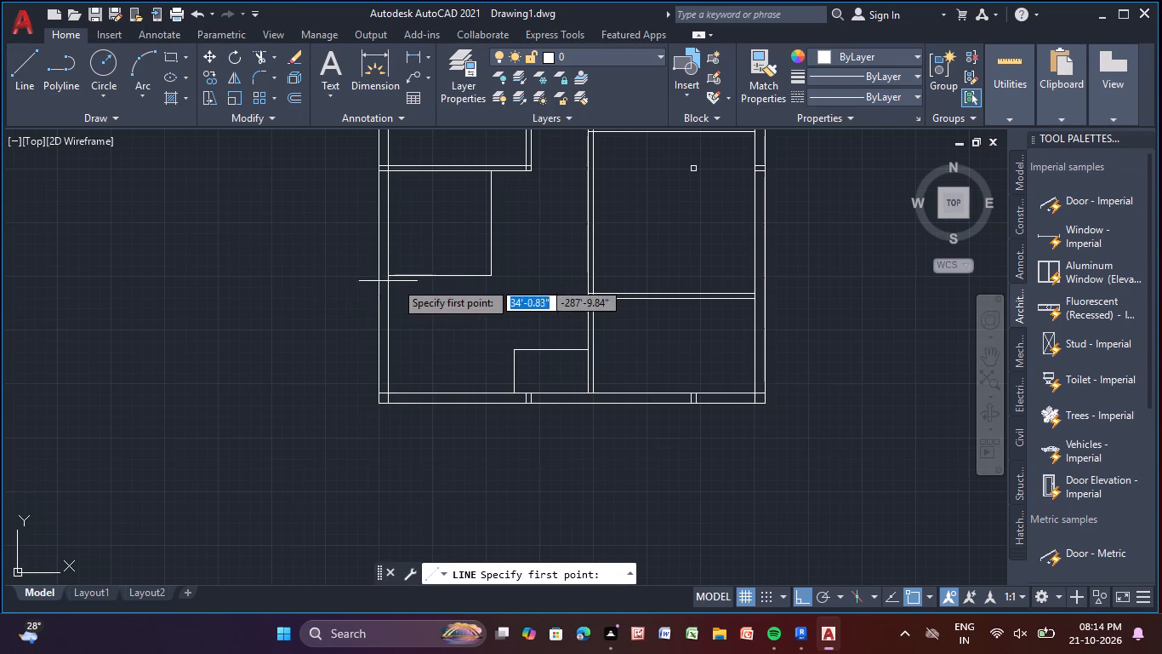
{"action": "scroll", "coordinate": [396, 290], "scroll_direction": "up", "scroll_amount": 4}
{"action": "scroll", "coordinate": [371, 255], "scroll_direction": "down", "scroll_amount": 2}
{"action": "middle_click_drag", "start_coordinate": [367, 267], "coordinate": [360, 322]}
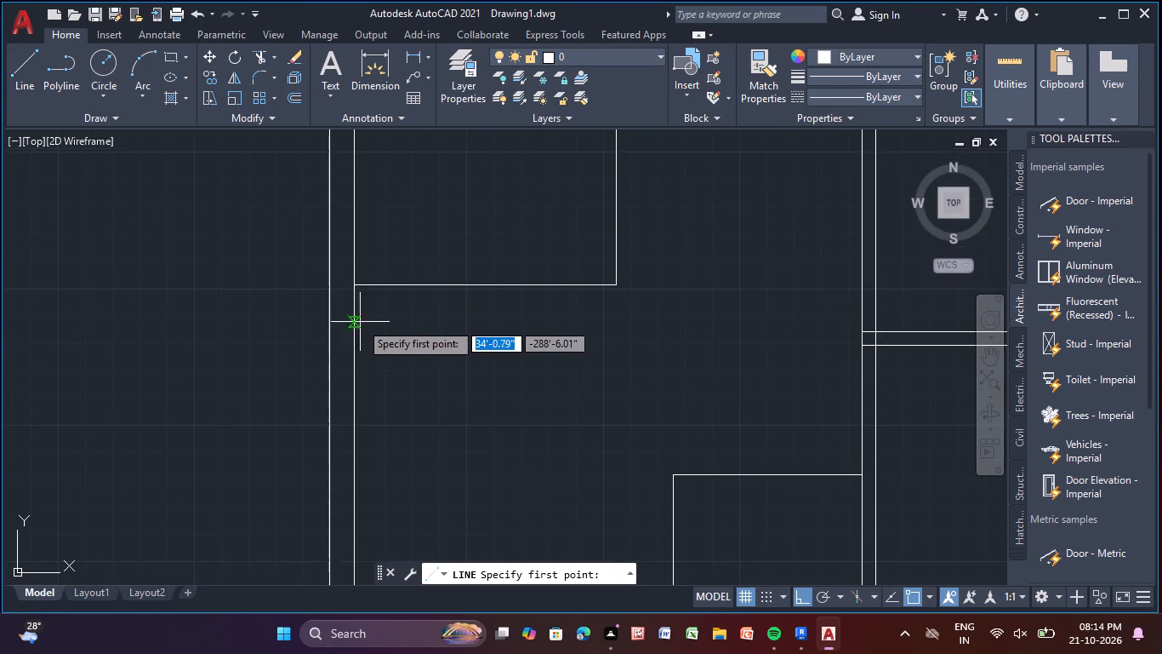
{"action": "left_click", "coordinate": [352, 282]}
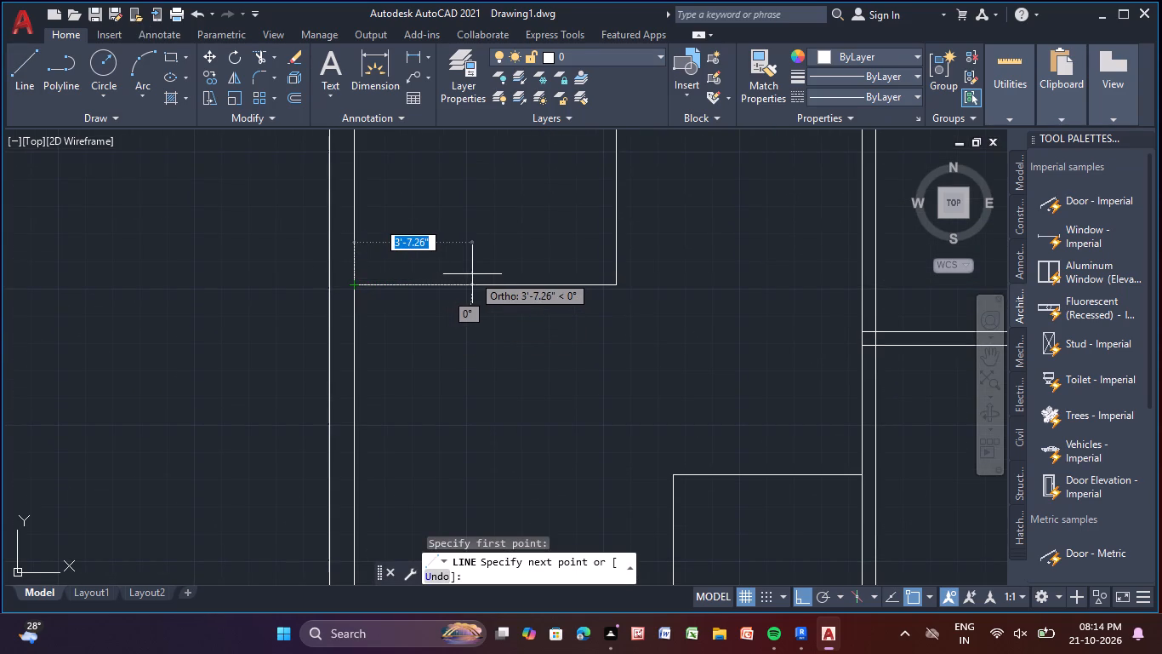
{"action": "type", "text": "4'"}
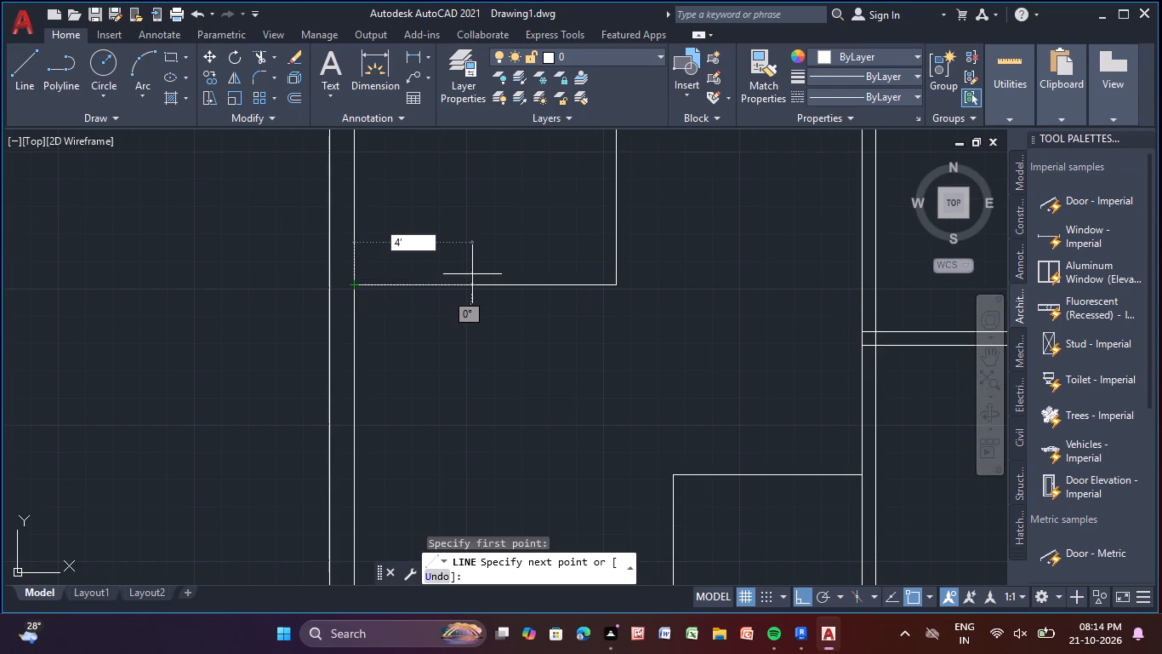
{"action": "key", "text": "Return"}
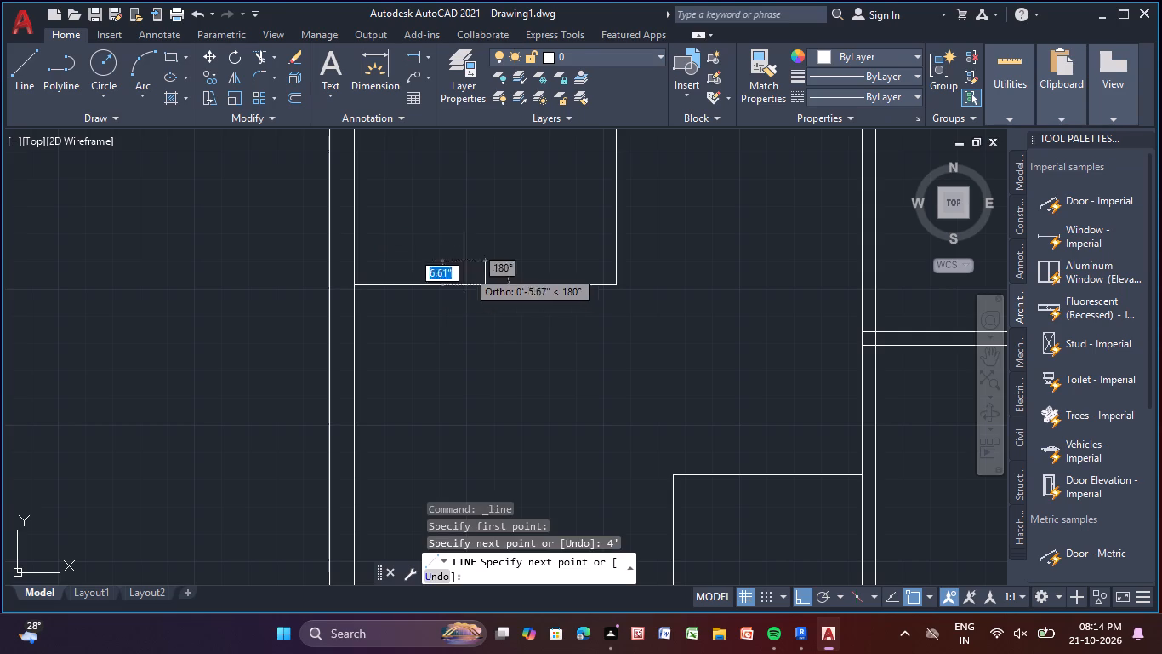
{"action": "middle_click_drag", "start_coordinate": [436, 210], "coordinate": [396, 416]}
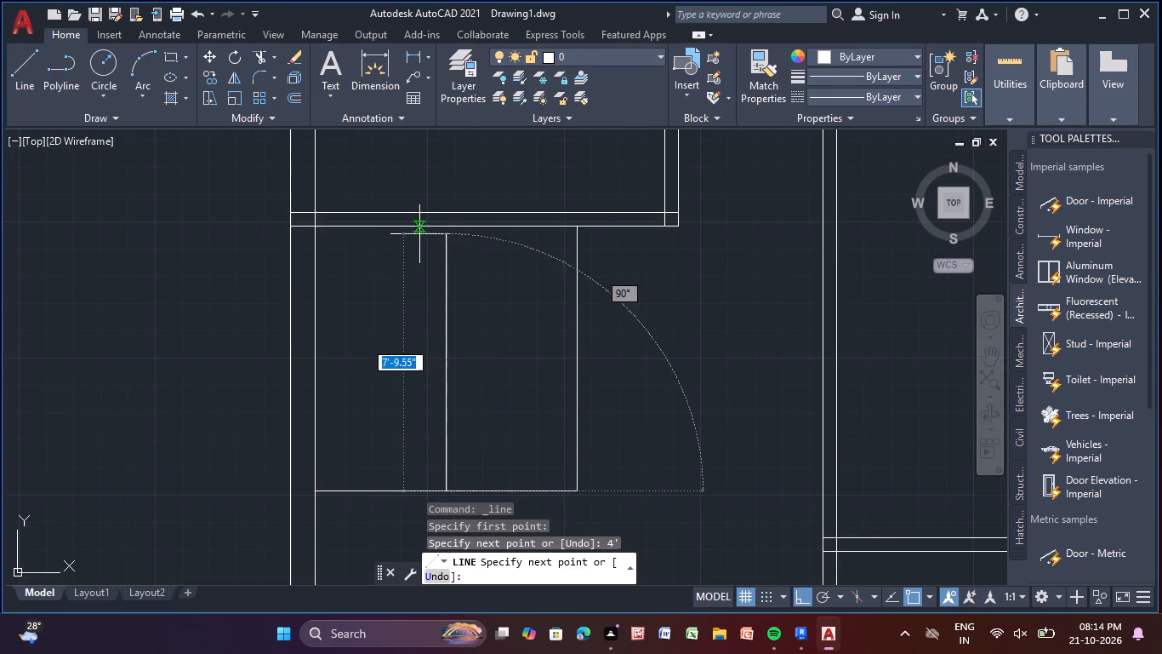
{"action": "left_click", "coordinate": [445, 222]}
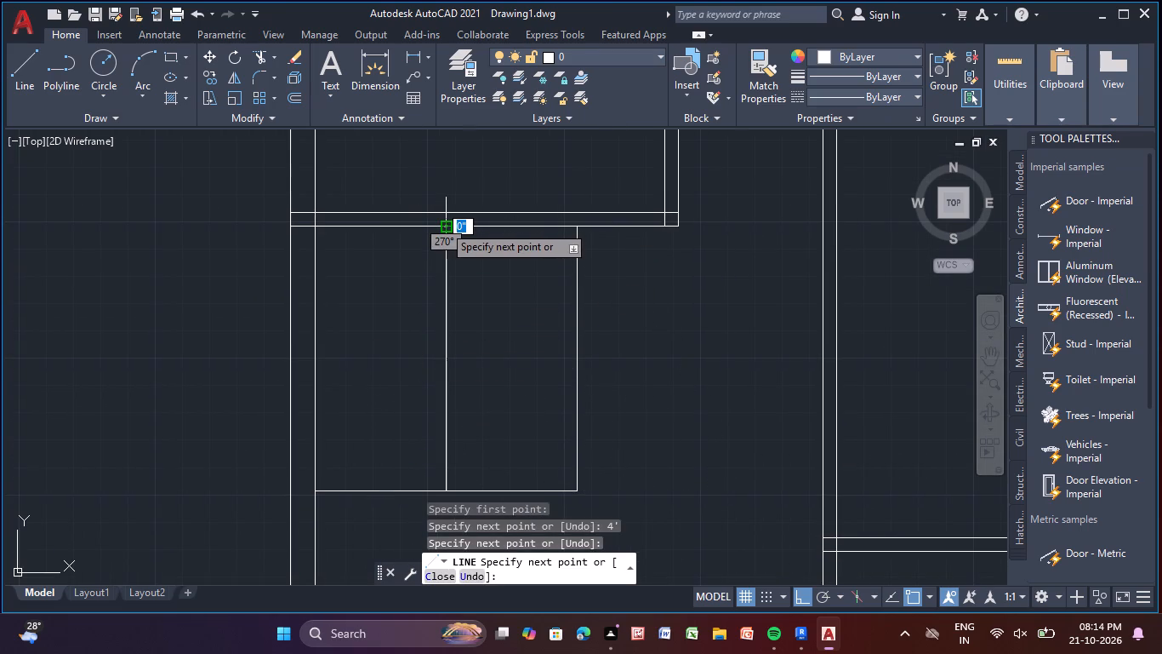
{"action": "key", "text": "grave"}
{"action": "key", "text": "Escape"}
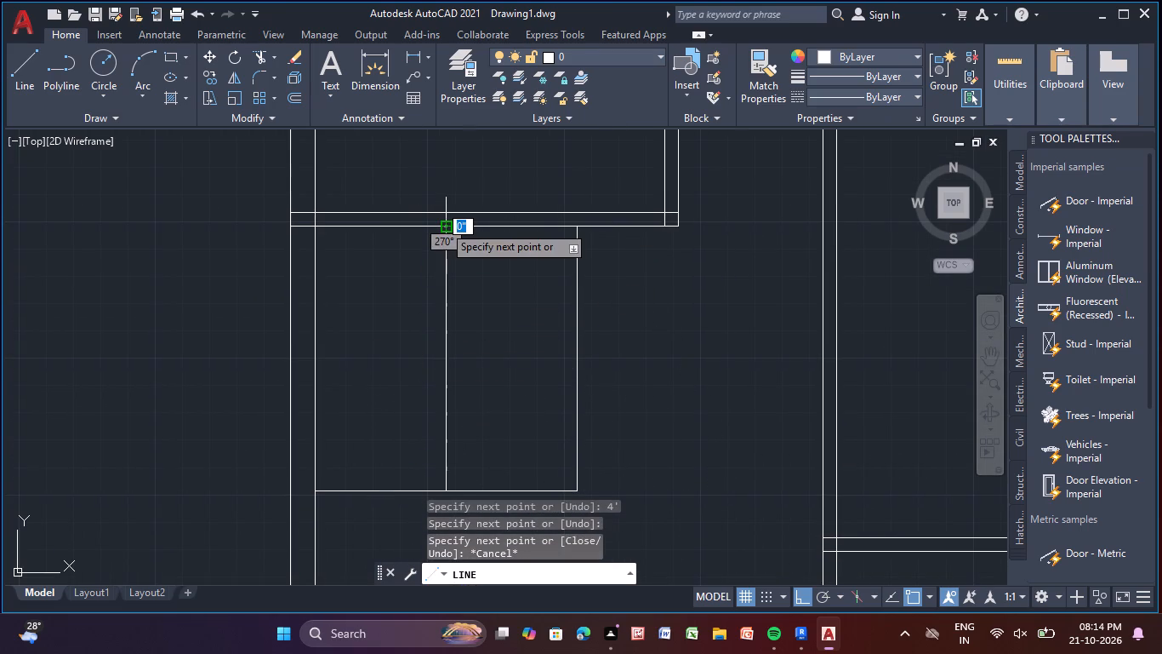
{"action": "key", "text": "Escape"}
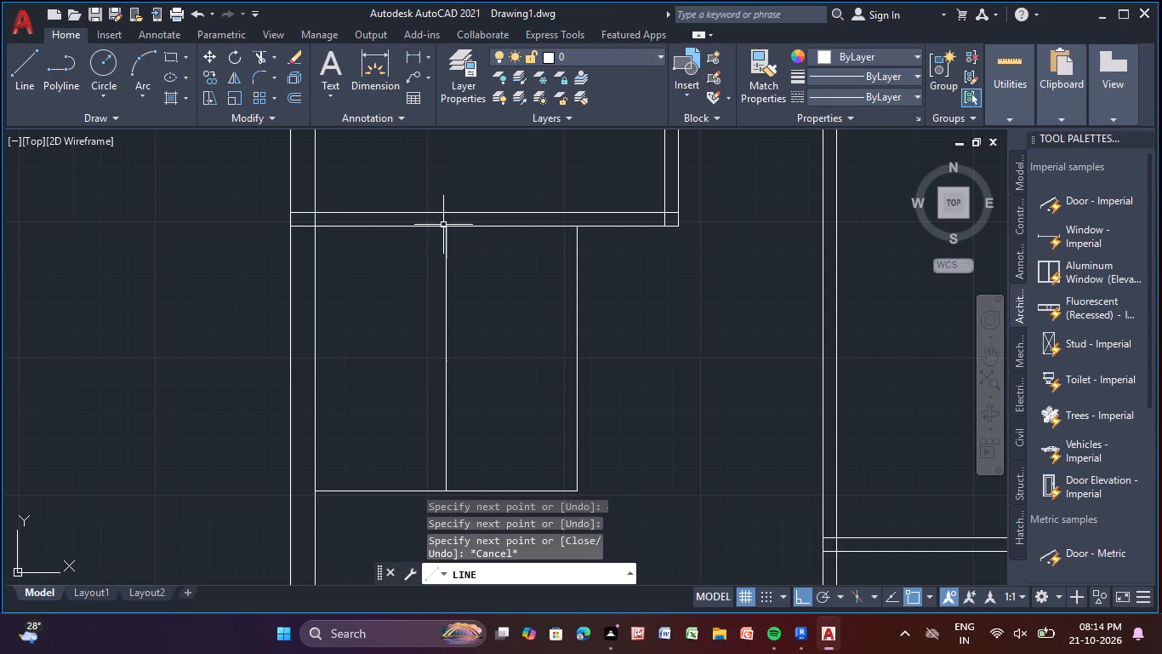
Draw a 4' line left along the rectangle's bottom edge from its lower-right corner to the divider.
{"action": "left_click", "coordinate": [17, 71]}
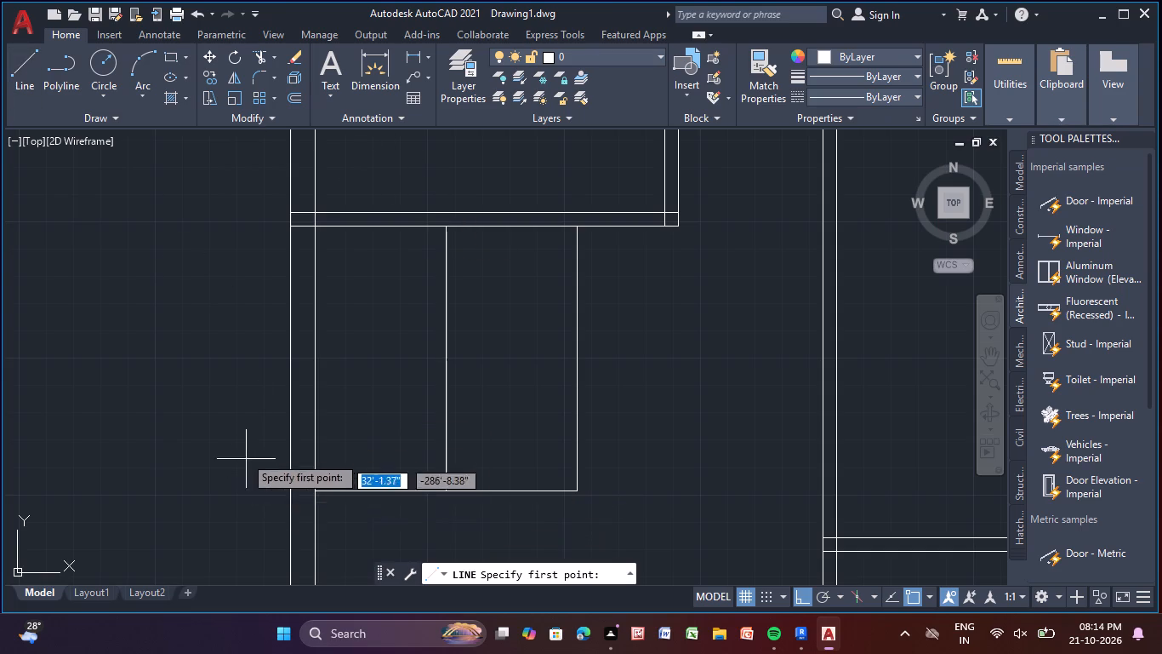
{"action": "middle_click_drag", "start_coordinate": [230, 432], "coordinate": [168, 256]}
{"action": "left_click", "coordinate": [511, 312]}
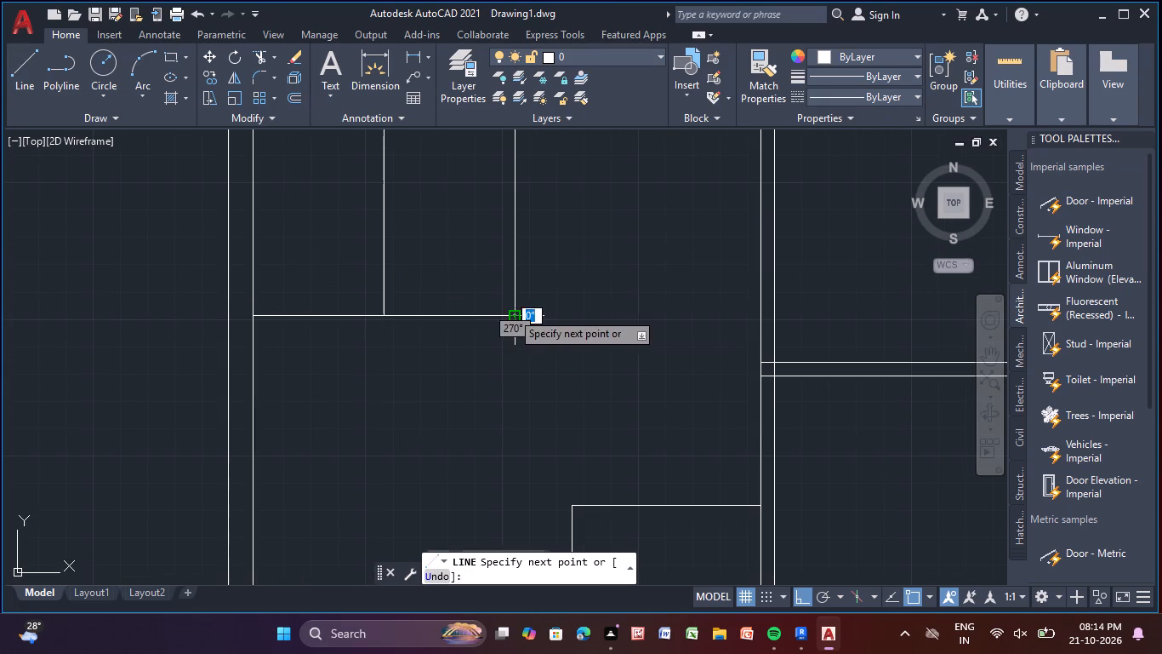
{"action": "key", "text": "4"}
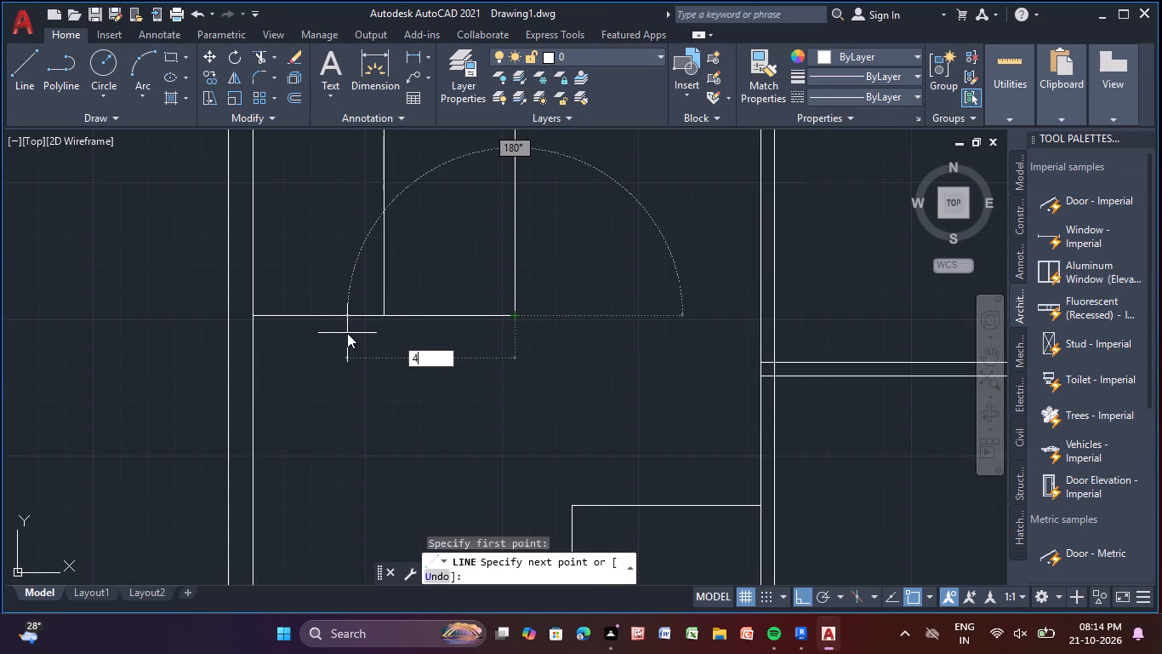
{"action": "key", "text": "apostrophe"}
{"action": "key", "text": "Return"}
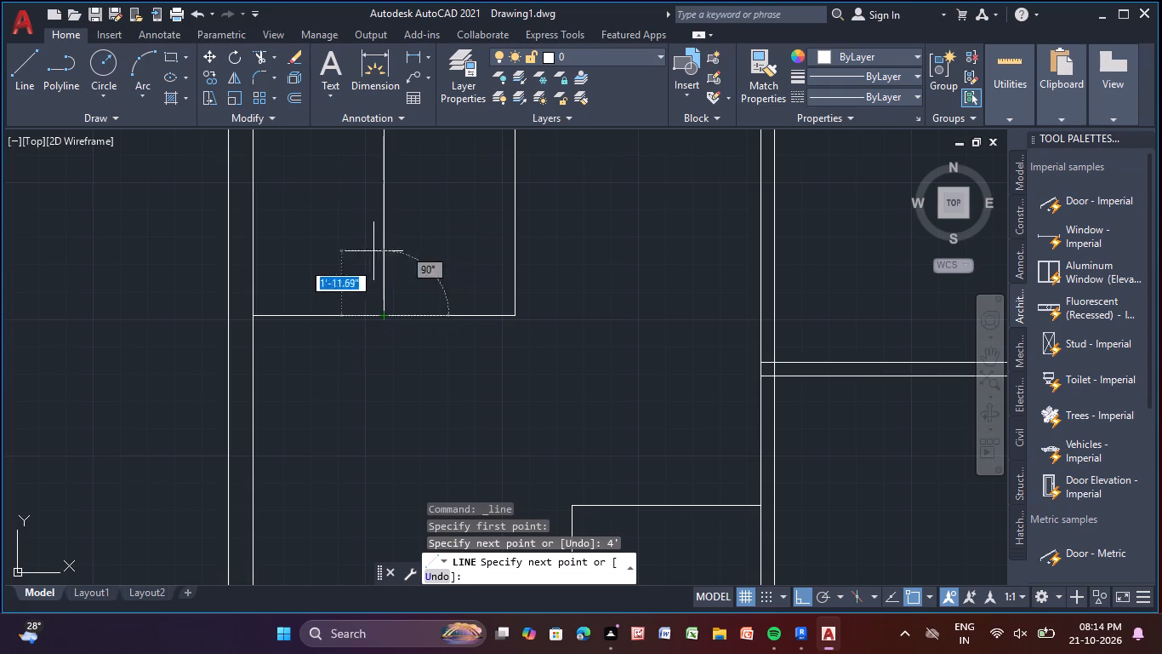
{"action": "key", "text": "Escape"}
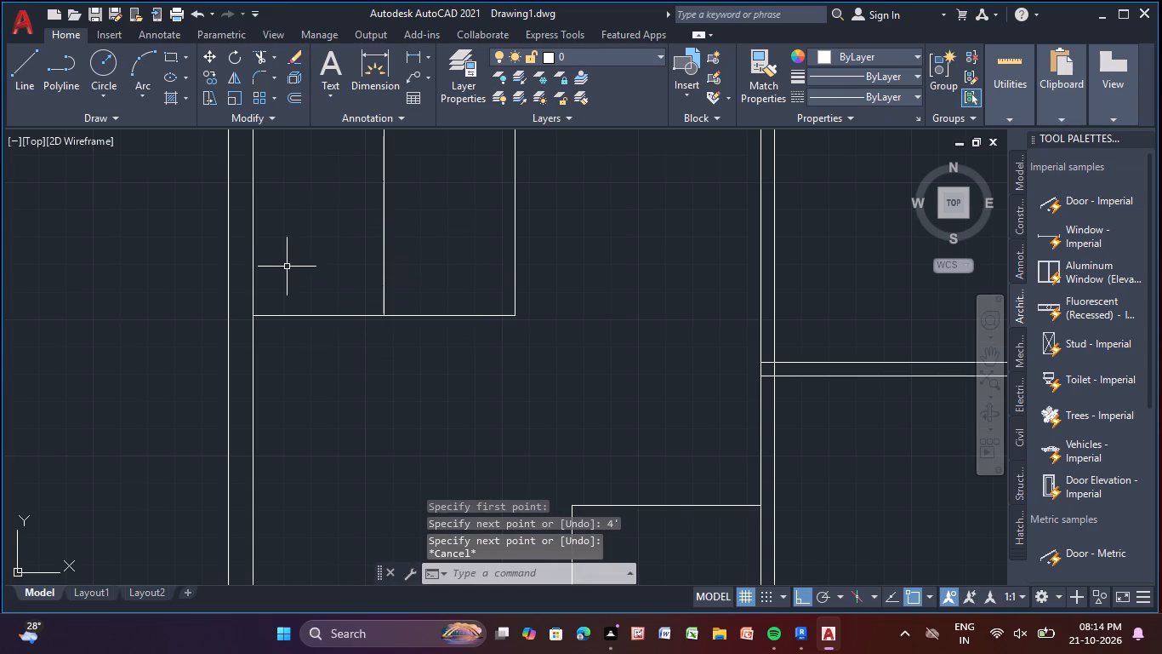
Draw another 4' line left from the rectangle's lower-right corner along its bottom edge, continuing partway up the divider.
{"action": "left_click", "coordinate": [29, 73]}
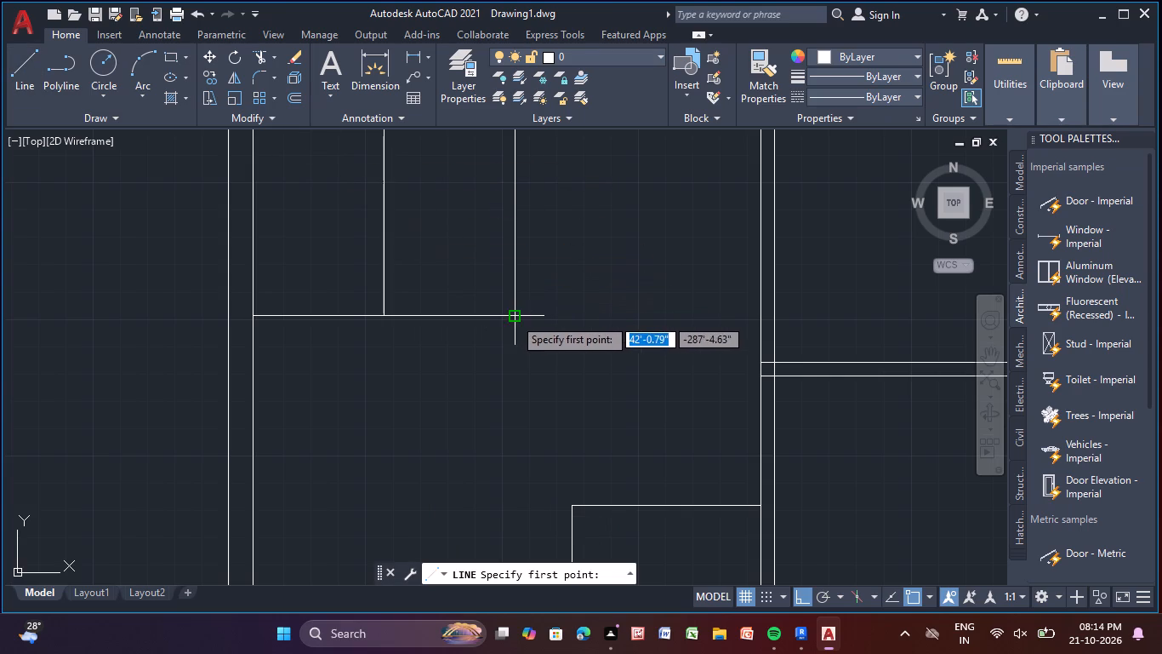
{"action": "left_click", "coordinate": [514, 318]}
{"action": "type", "text": "4'"}
{"action": "key", "text": "Return"}
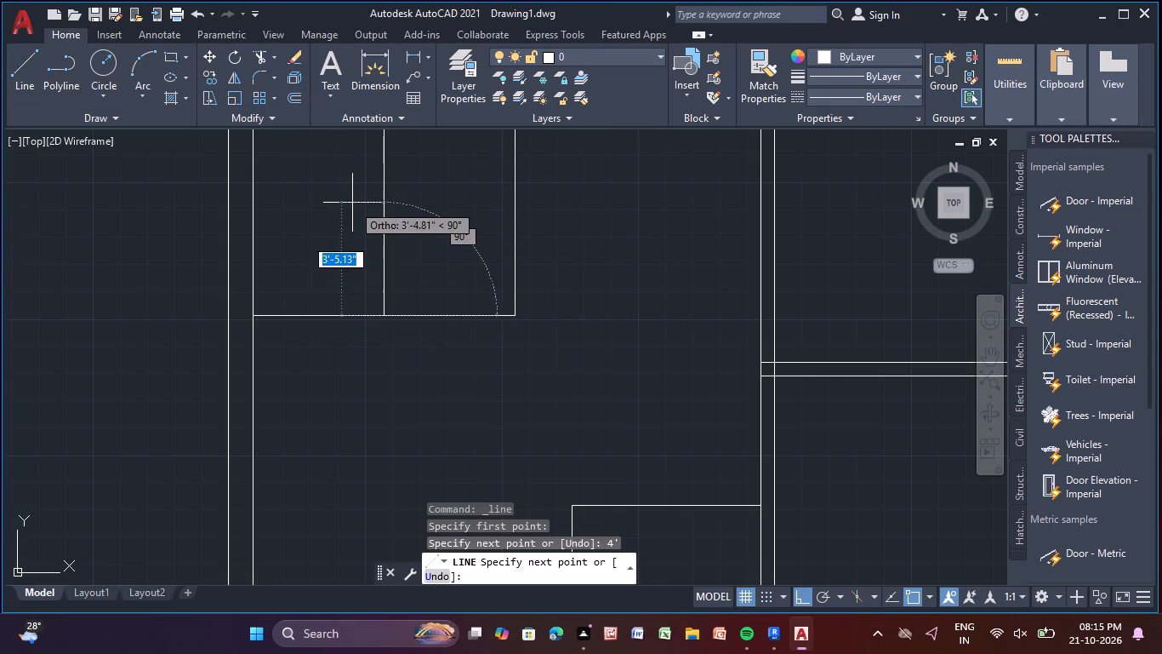
{"action": "left_click", "coordinate": [348, 191]}
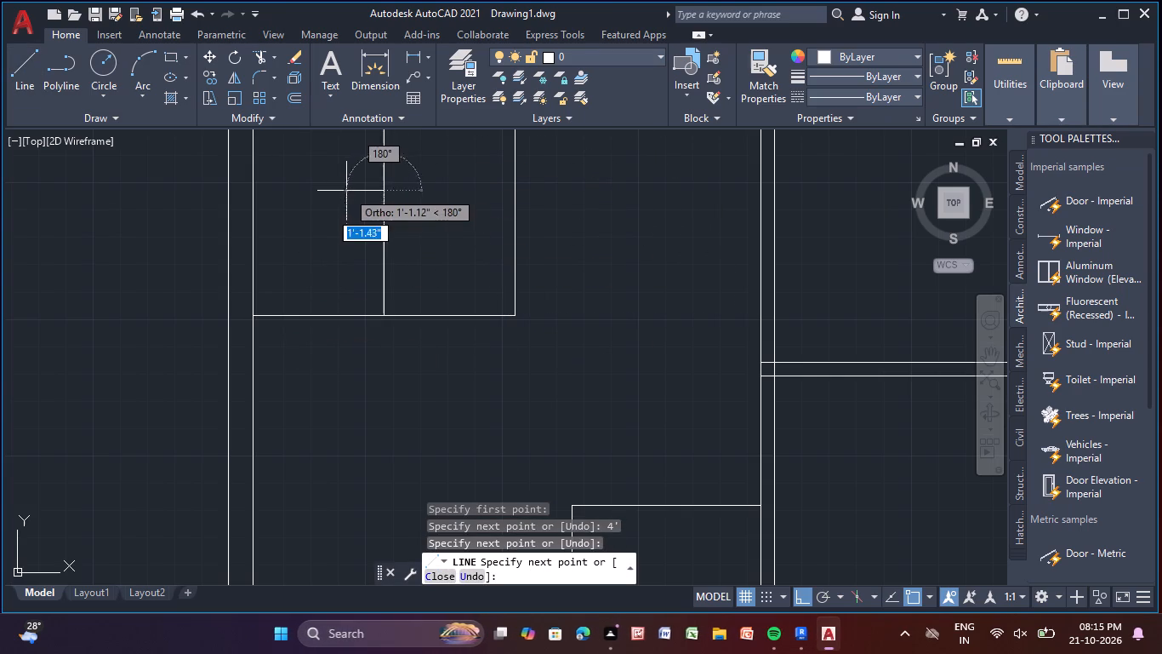
{"action": "middle_click_drag", "start_coordinate": [359, 176], "coordinate": [339, 393]}
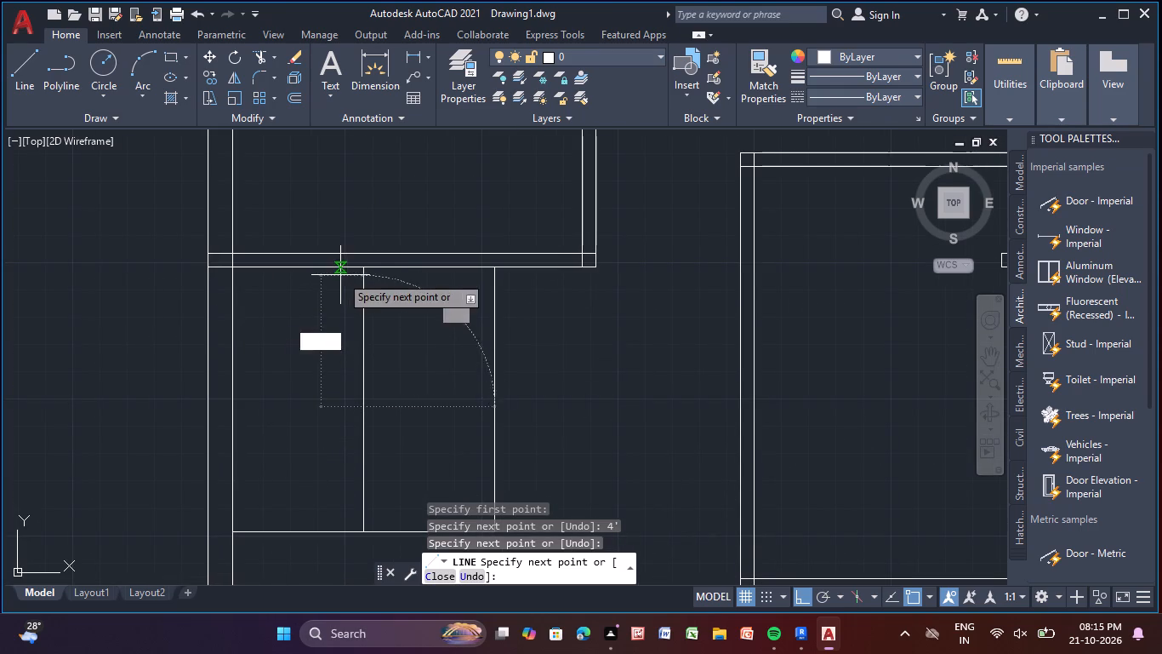
{"action": "key", "text": "Escape"}
{"action": "key", "text": "Escape"}
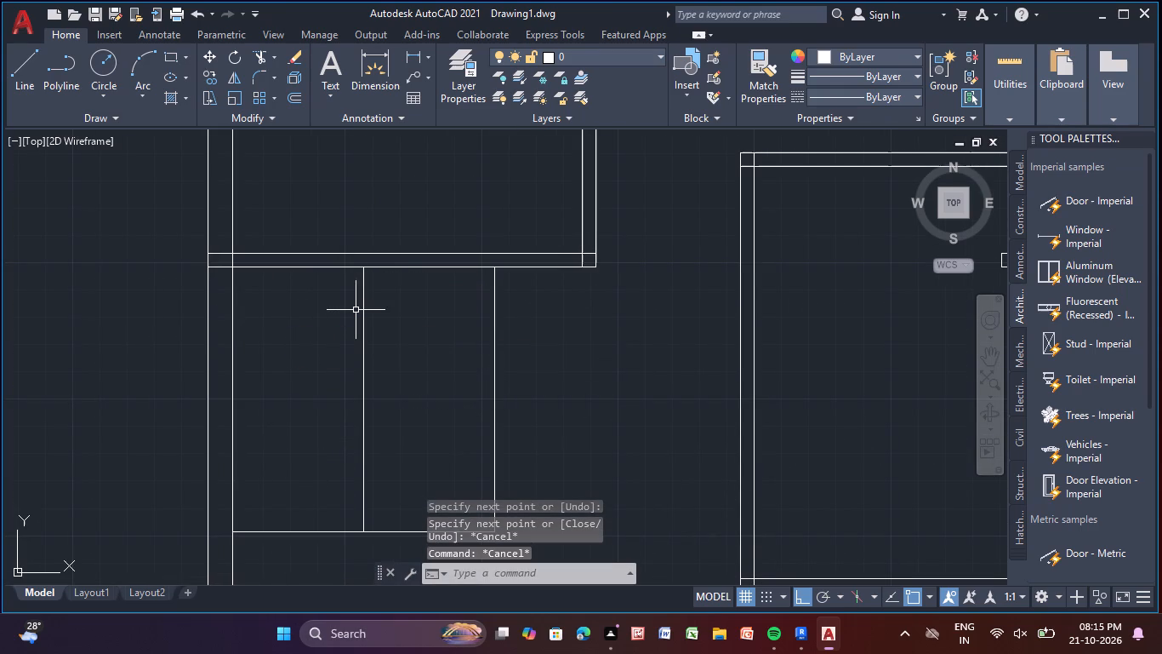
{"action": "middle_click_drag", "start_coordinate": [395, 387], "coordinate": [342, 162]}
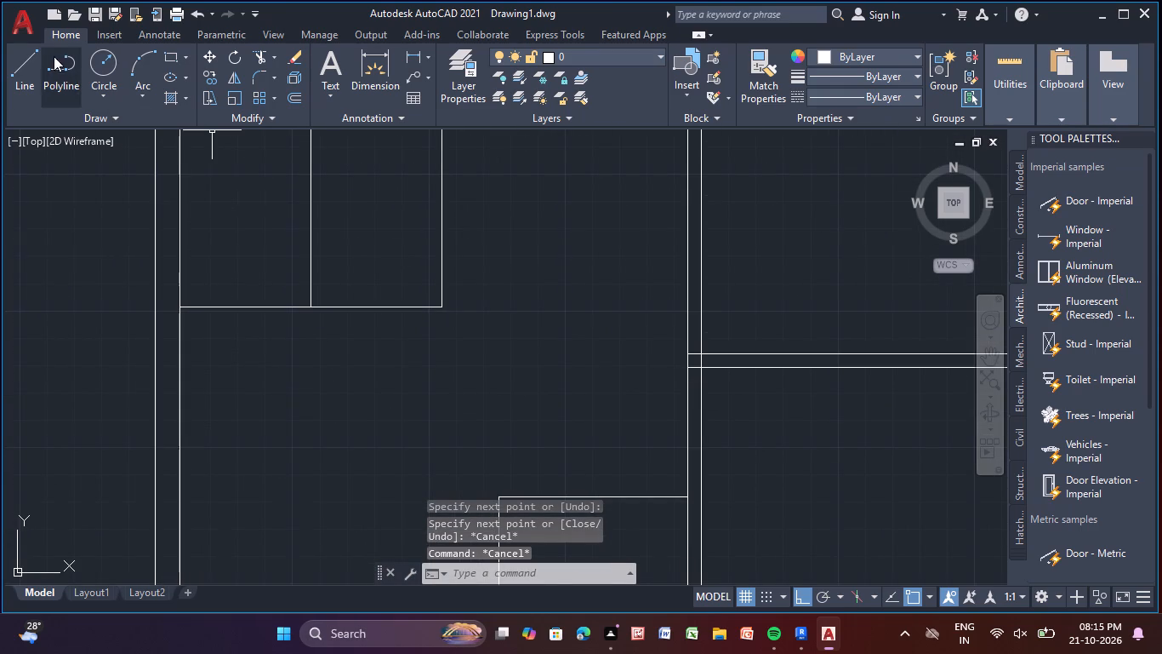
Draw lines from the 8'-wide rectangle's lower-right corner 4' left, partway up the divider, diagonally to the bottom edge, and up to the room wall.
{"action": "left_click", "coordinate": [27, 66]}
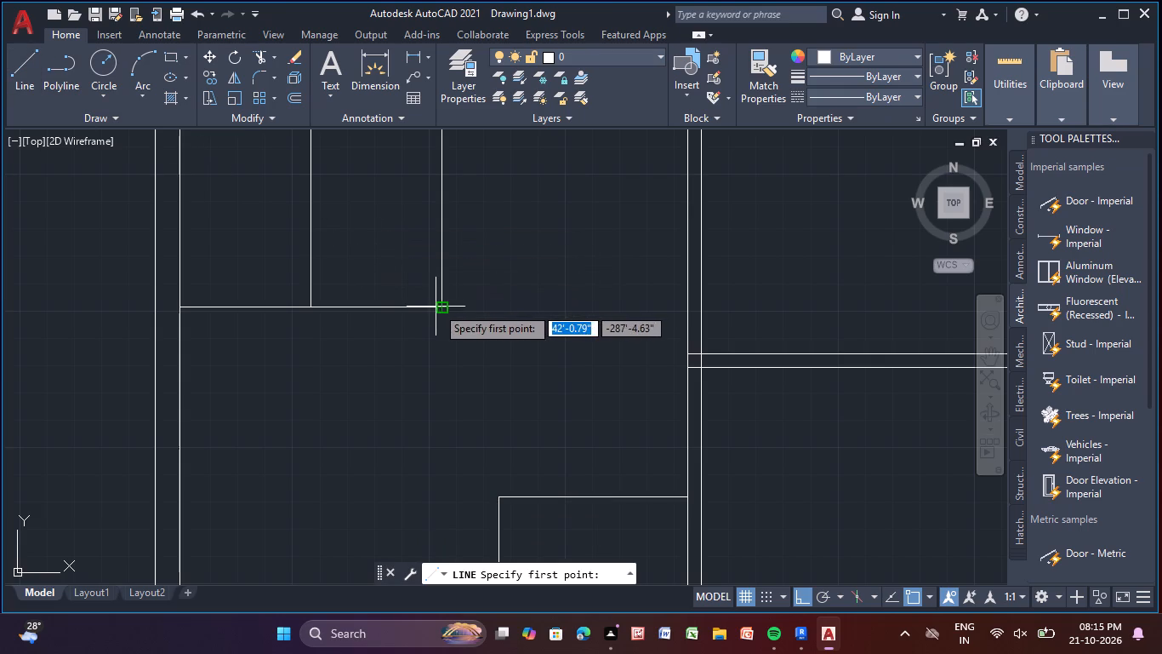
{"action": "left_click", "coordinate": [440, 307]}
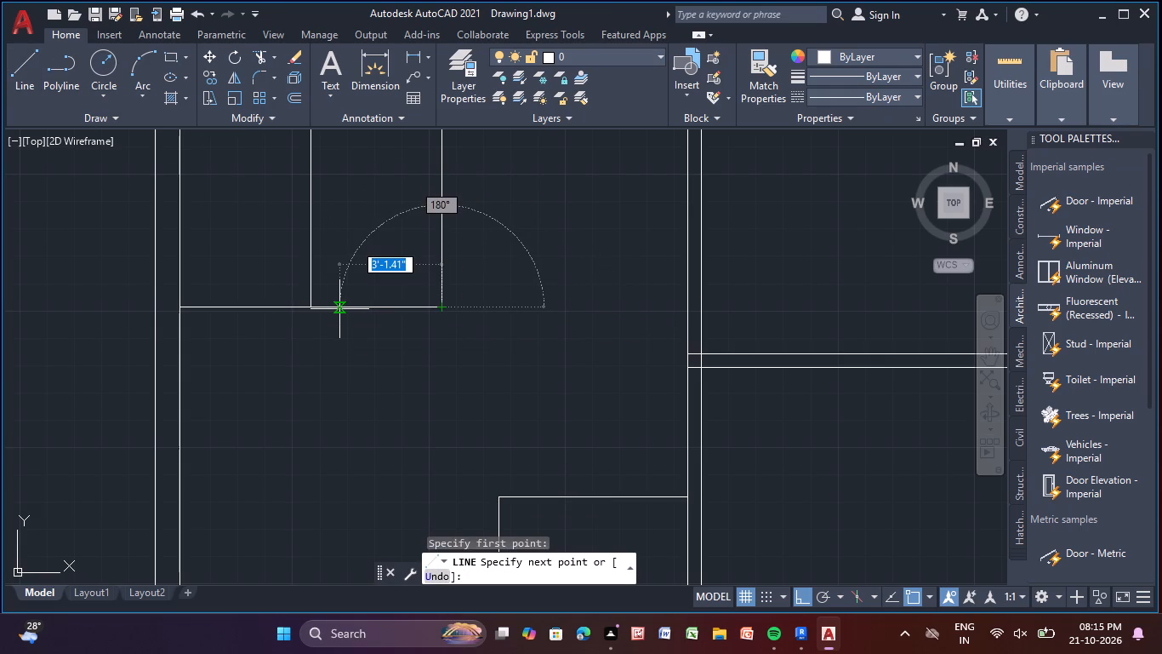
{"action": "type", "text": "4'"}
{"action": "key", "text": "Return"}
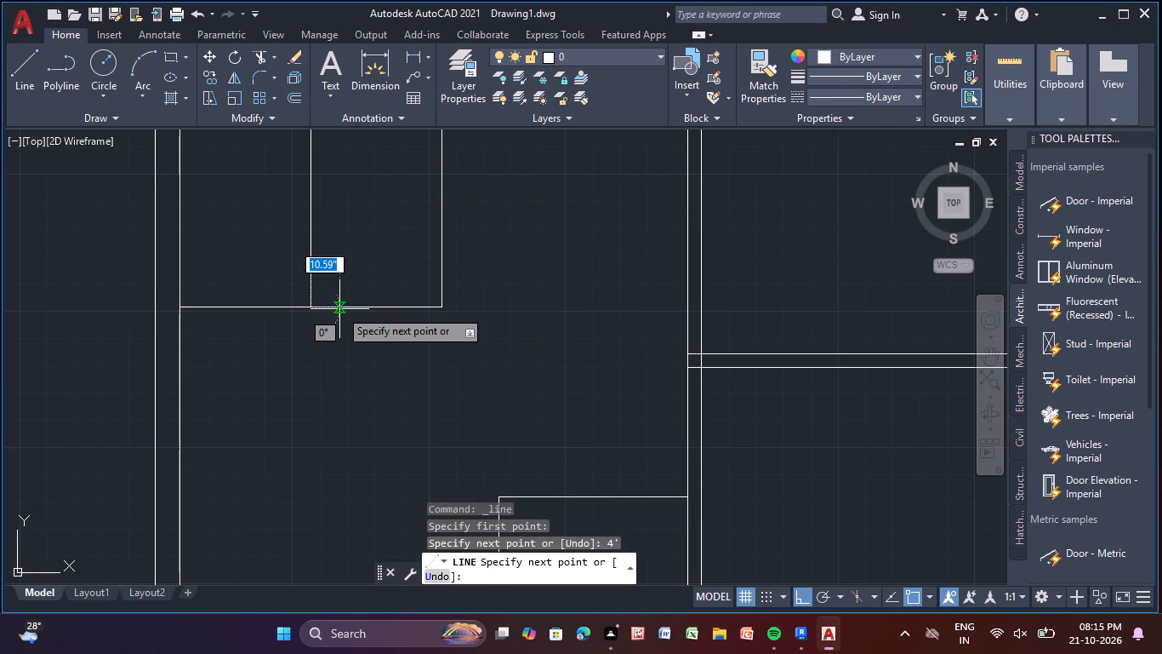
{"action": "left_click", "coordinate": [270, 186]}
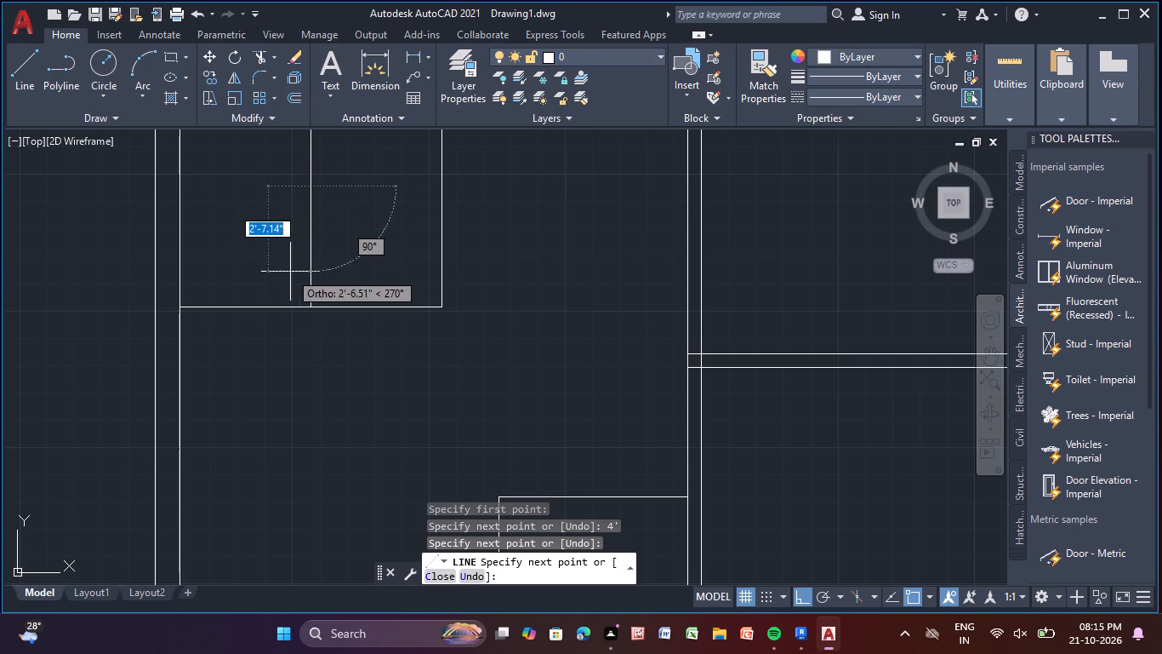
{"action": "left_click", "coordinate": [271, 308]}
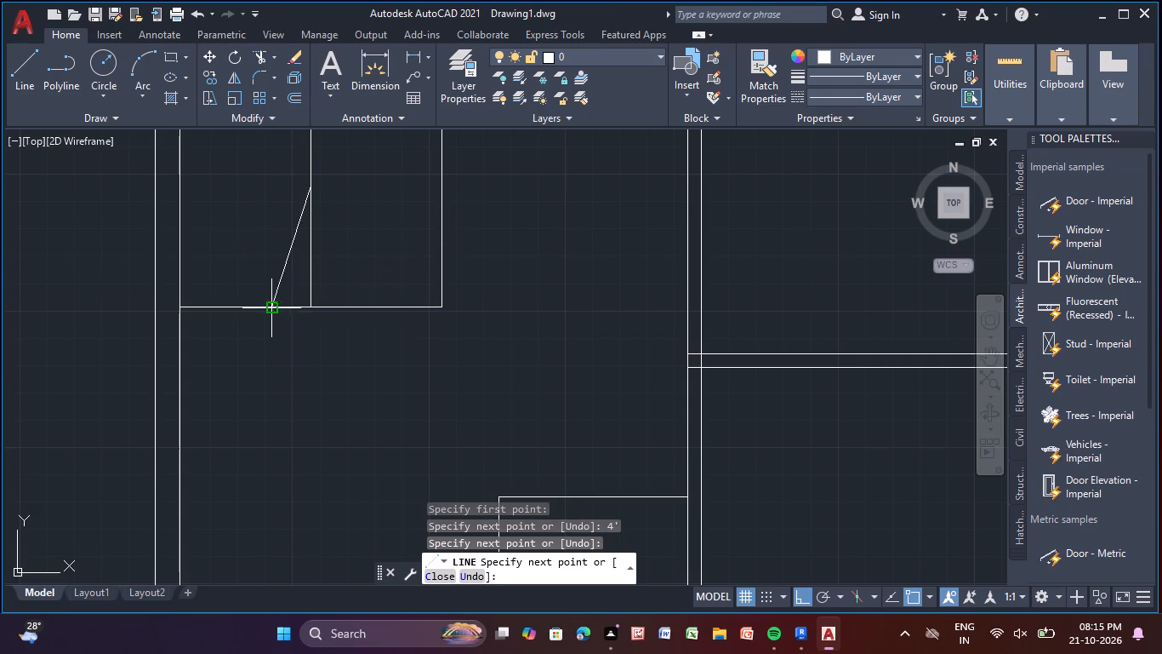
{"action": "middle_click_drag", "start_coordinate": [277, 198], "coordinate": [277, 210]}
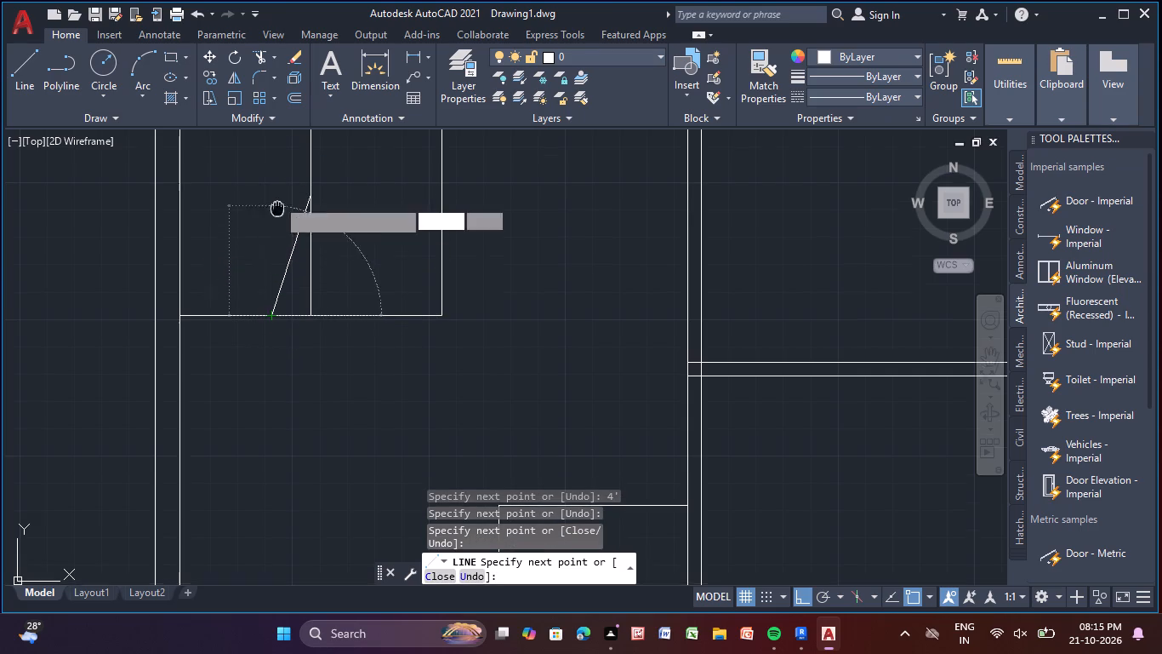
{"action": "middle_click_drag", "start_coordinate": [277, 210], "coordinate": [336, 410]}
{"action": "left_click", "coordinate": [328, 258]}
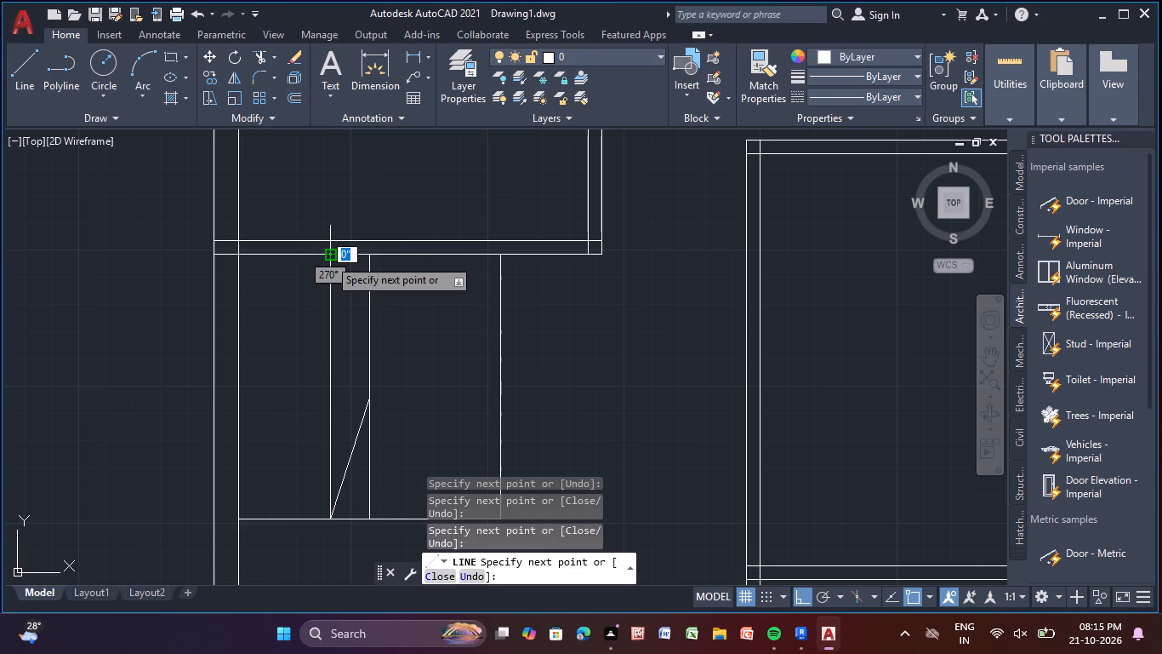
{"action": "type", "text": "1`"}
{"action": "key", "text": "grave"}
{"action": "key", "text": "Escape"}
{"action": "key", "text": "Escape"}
Erase the diagonal line and the extra vertical line between the exterior wall and the rectangle's divider.
{"action": "middle_click_drag", "start_coordinate": [431, 425], "coordinate": [413, 314]}
{"action": "left_click", "coordinate": [334, 341]}
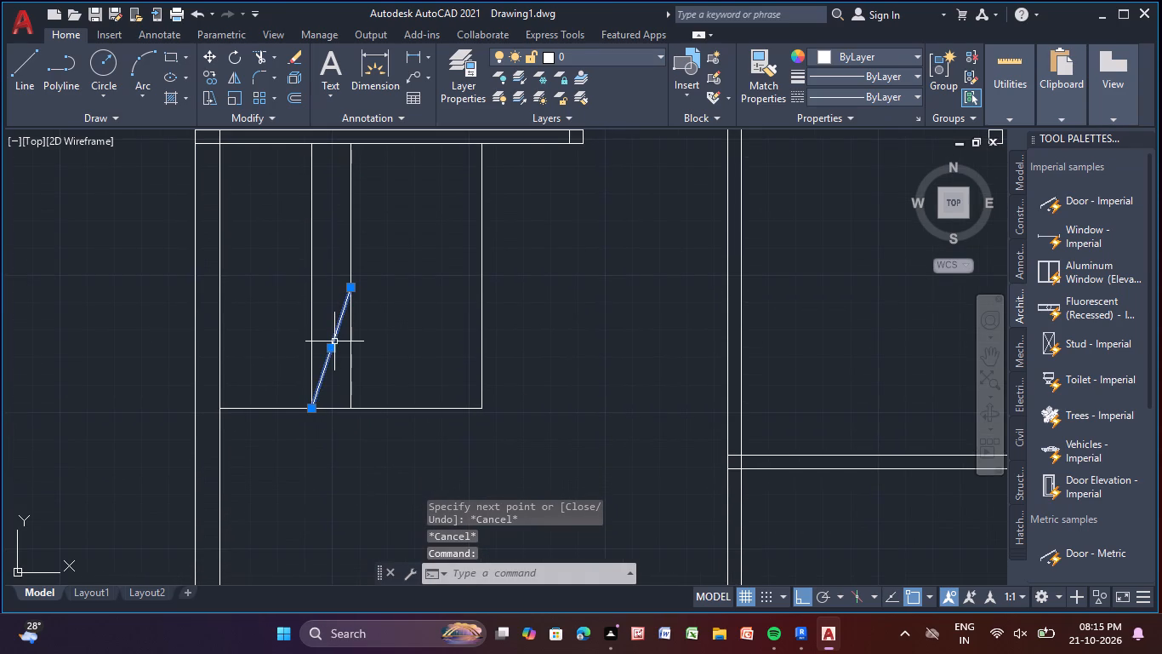
{"action": "key", "text": "BackSpace"}
{"action": "key", "text": "Delete"}
{"action": "key", "text": "Delete"}
{"action": "key", "text": "Delete"}
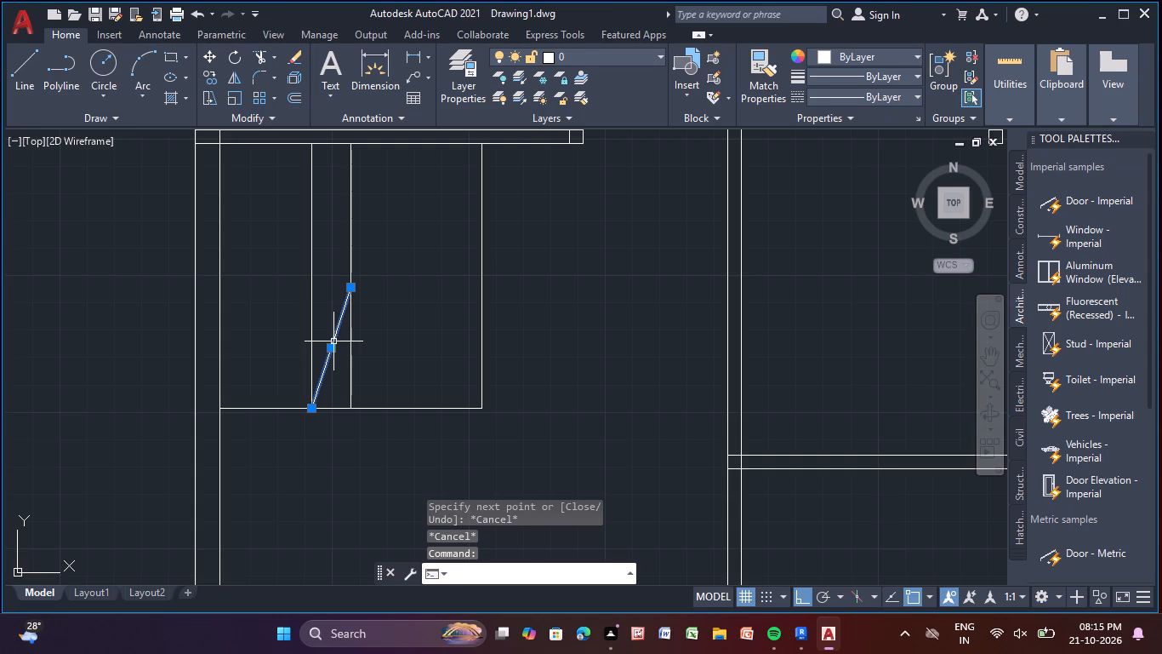
{"action": "key", "text": "Escape"}
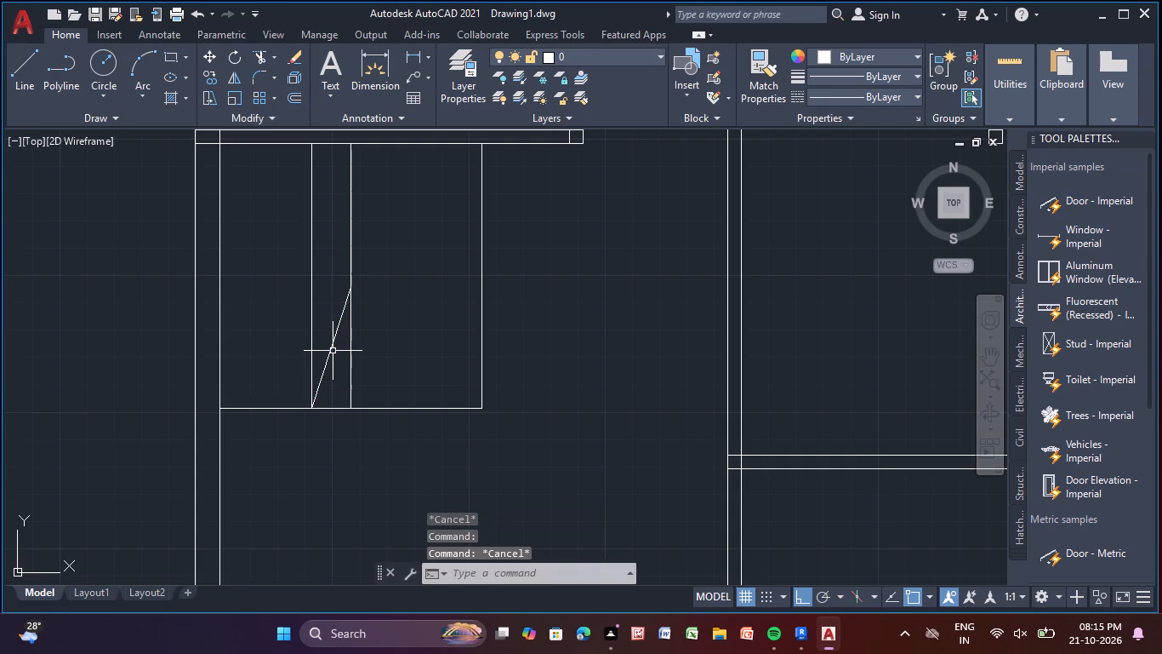
{"action": "left_click", "coordinate": [331, 352]}
{"action": "key", "text": "Delete"}
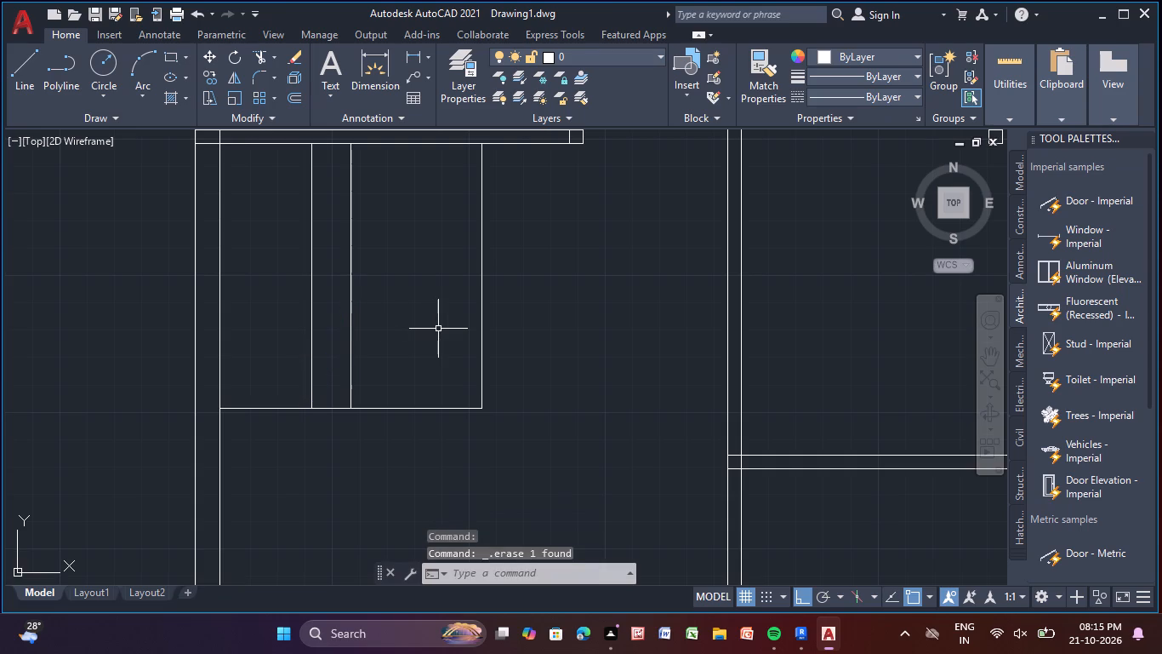
{"action": "left_click", "coordinate": [310, 243]}
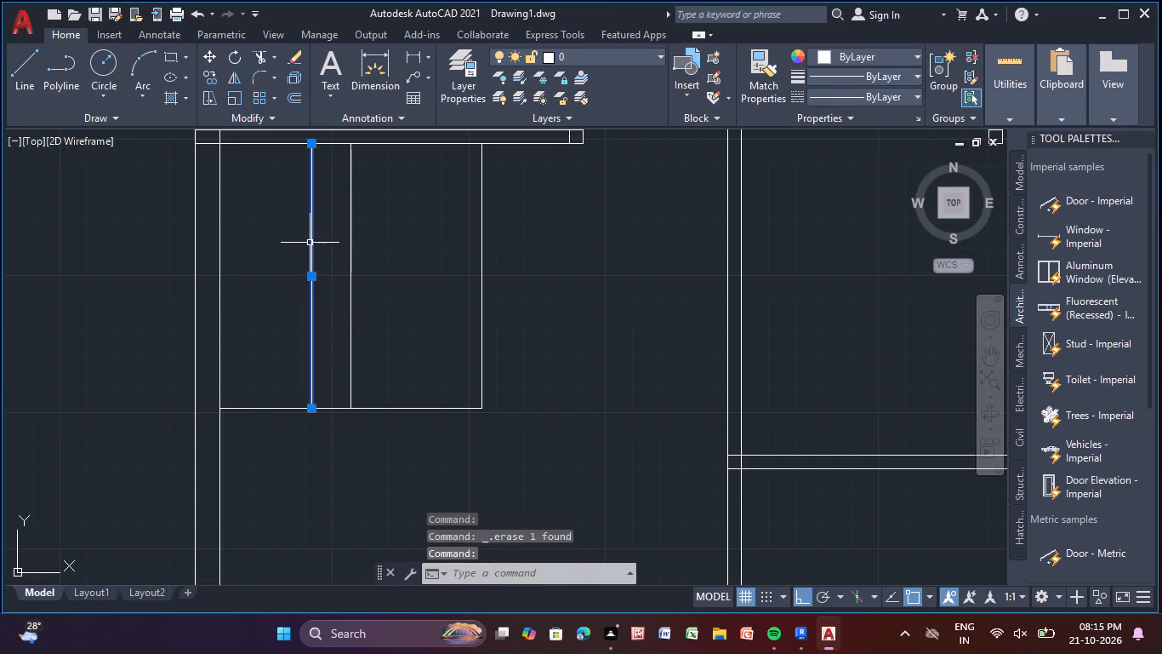
{"action": "key", "text": "Delete"}
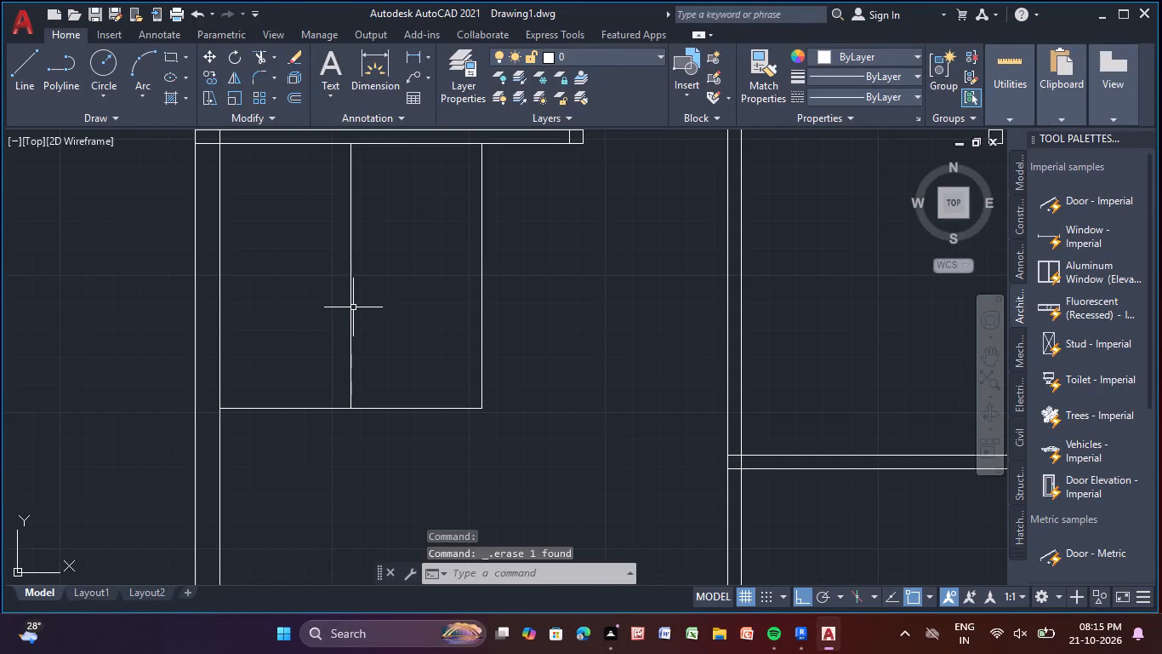
Erase all overlapping segments of the vertical divider inside the 8'-wide rectangle.
{"action": "left_click", "coordinate": [353, 311]}
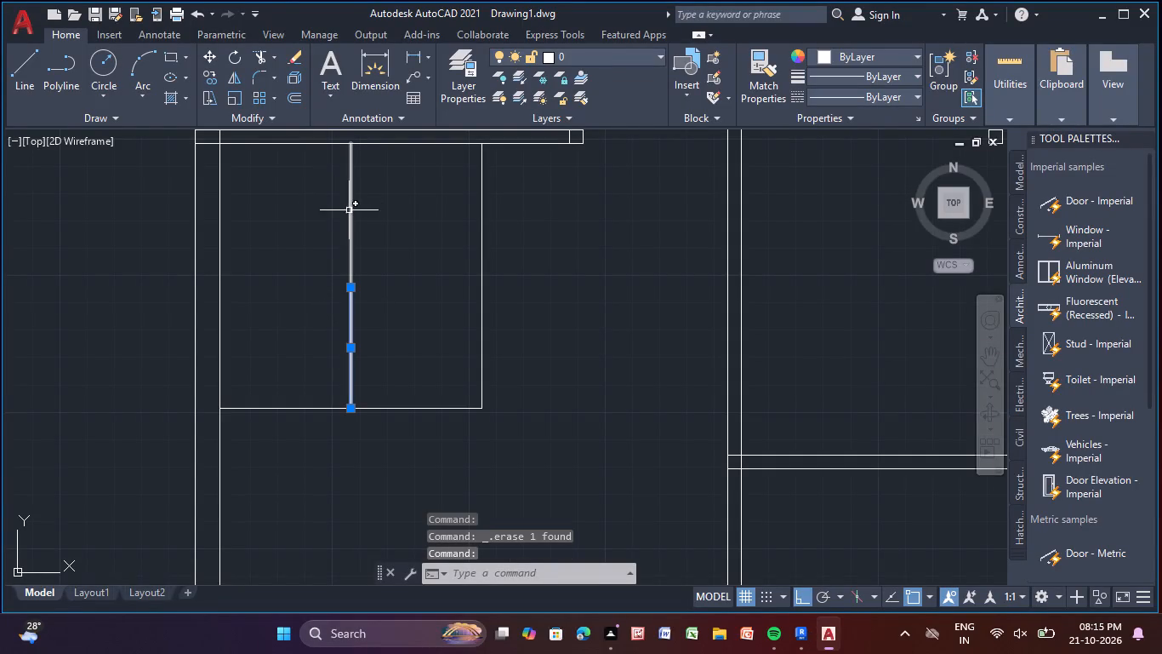
{"action": "left_click", "coordinate": [350, 221]}
{"action": "key", "text": "Delete"}
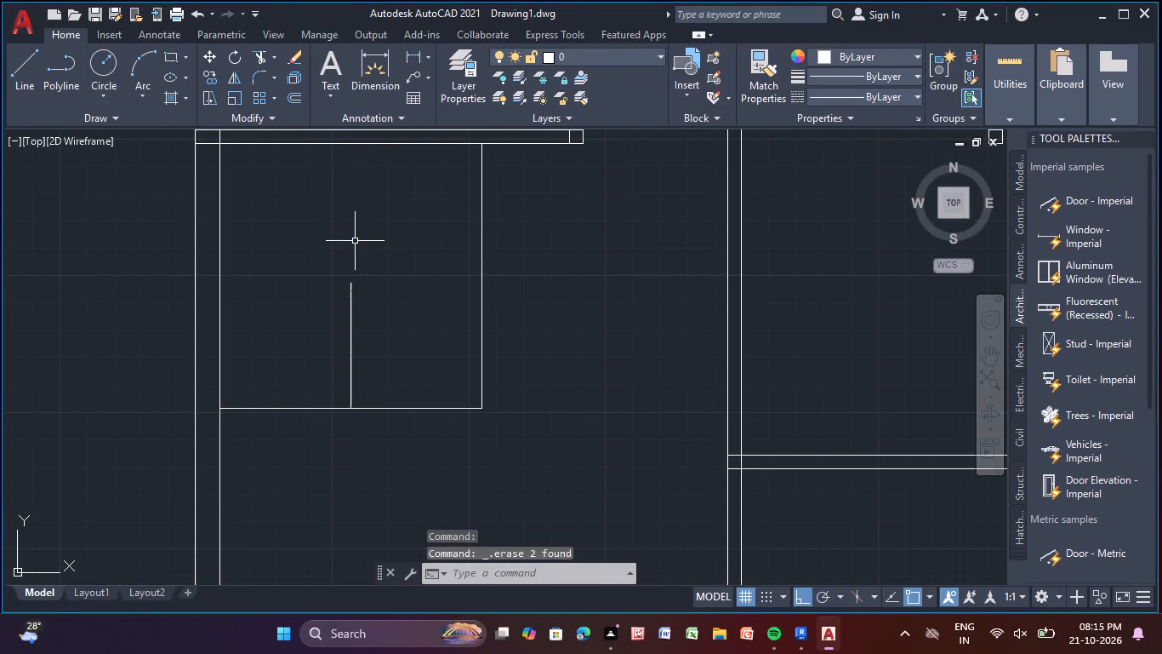
{"action": "left_click", "coordinate": [351, 340]}
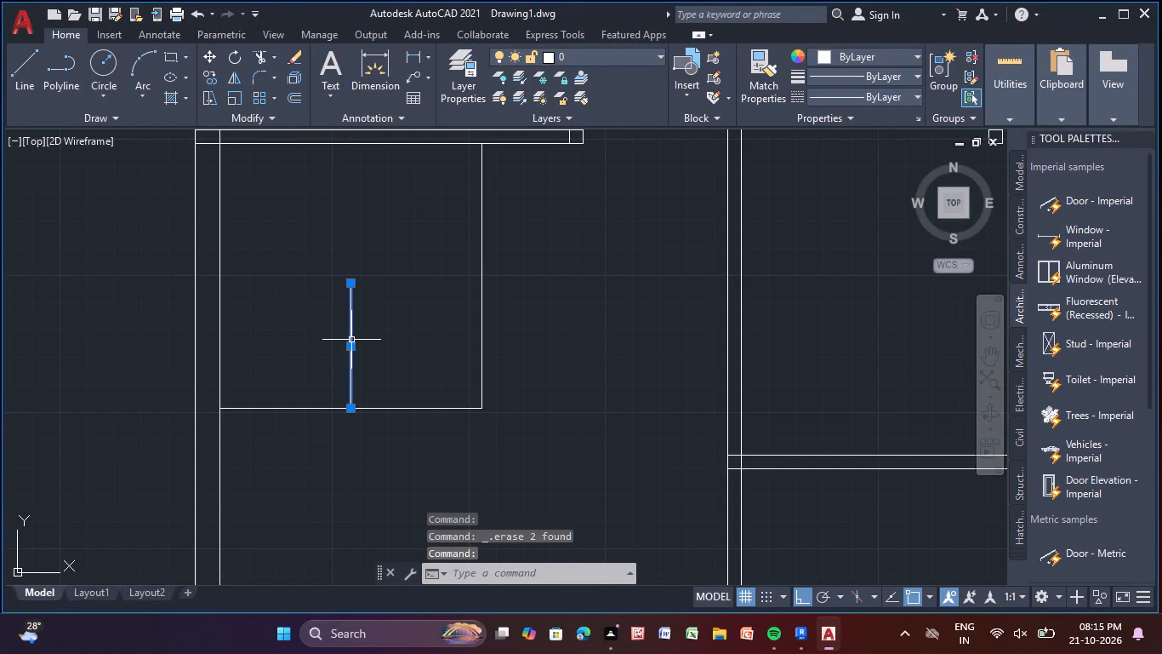
{"action": "key", "text": "Delete"}
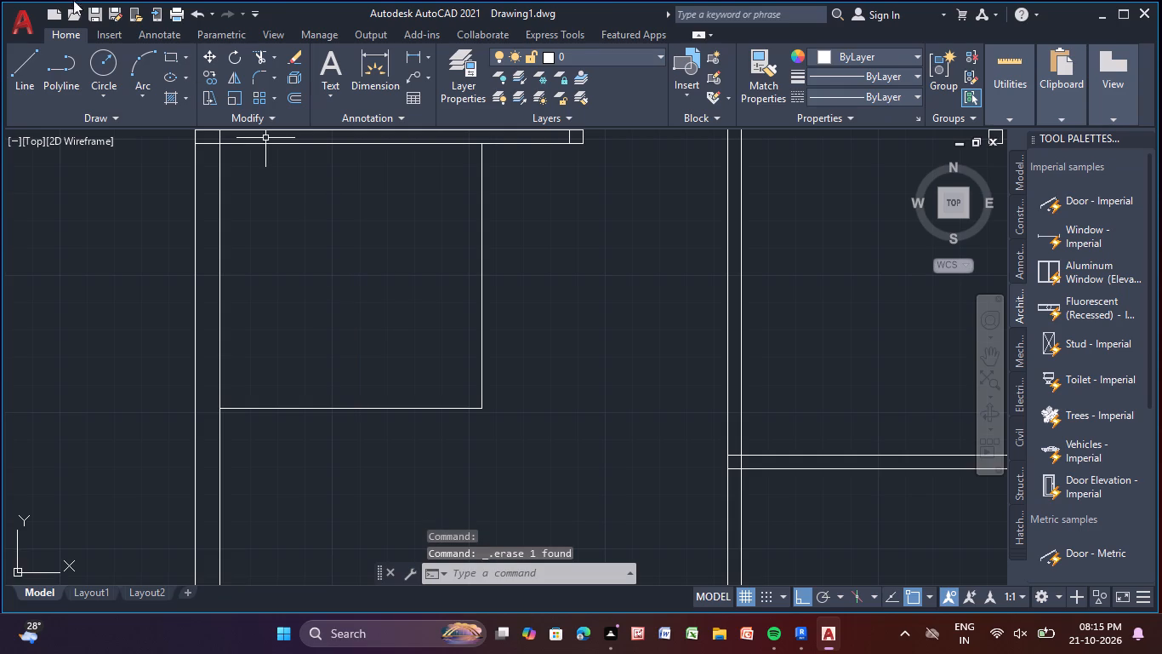
Draw a line 4' left from the rectangle's lower-right corner, continuing straight up to the room's bottom wall as a divider.
{"action": "left_click", "coordinate": [38, 60]}
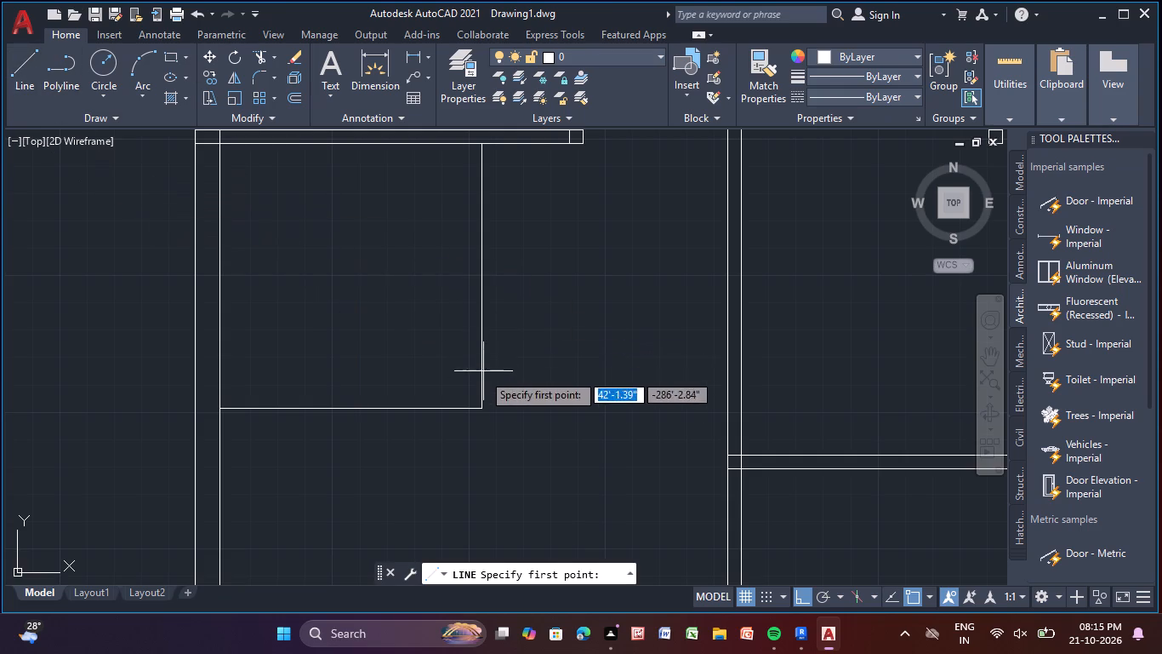
{"action": "left_click", "coordinate": [481, 410]}
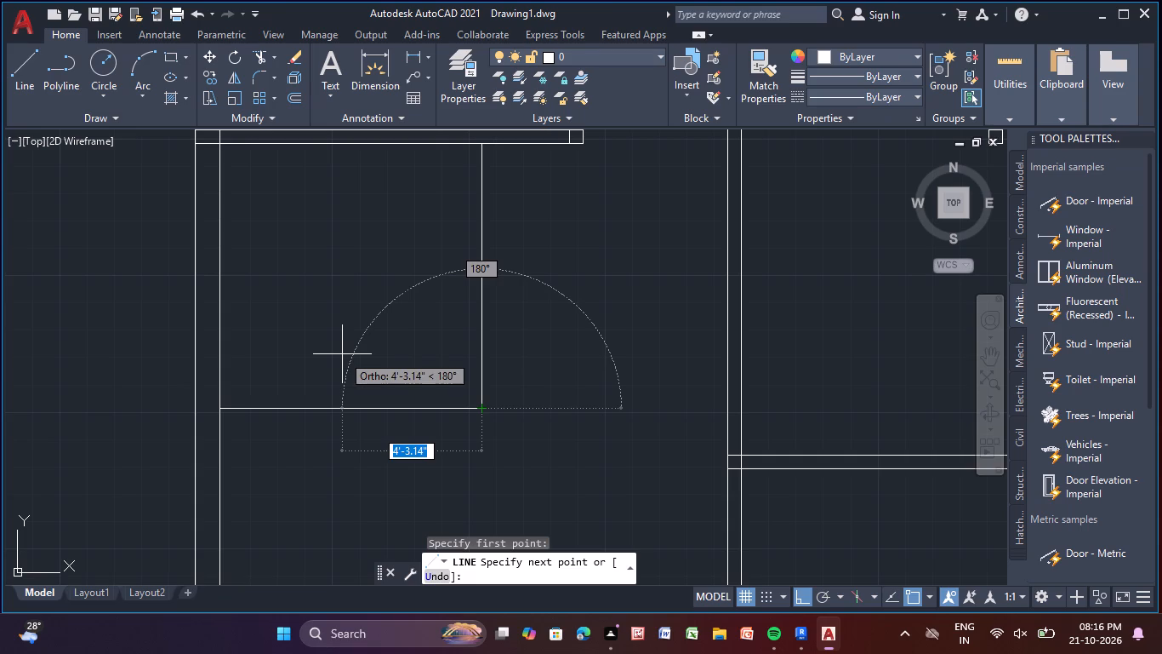
{"action": "type", "text": "4'"}
{"action": "key", "text": "Return"}
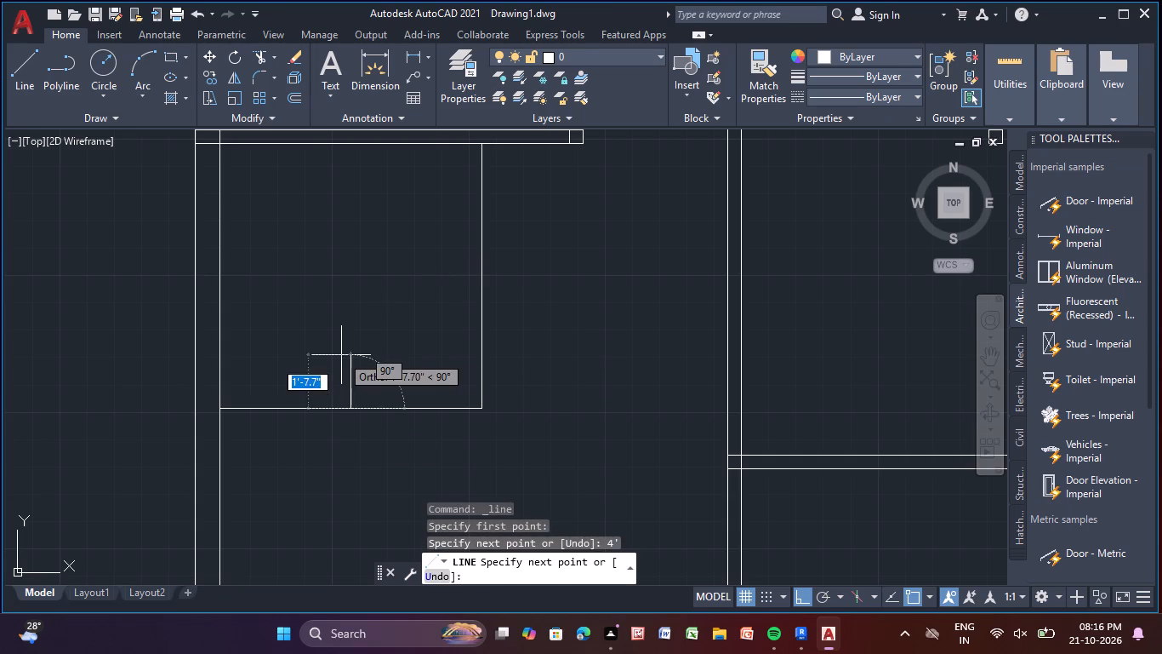
{"action": "left_click", "coordinate": [351, 146]}
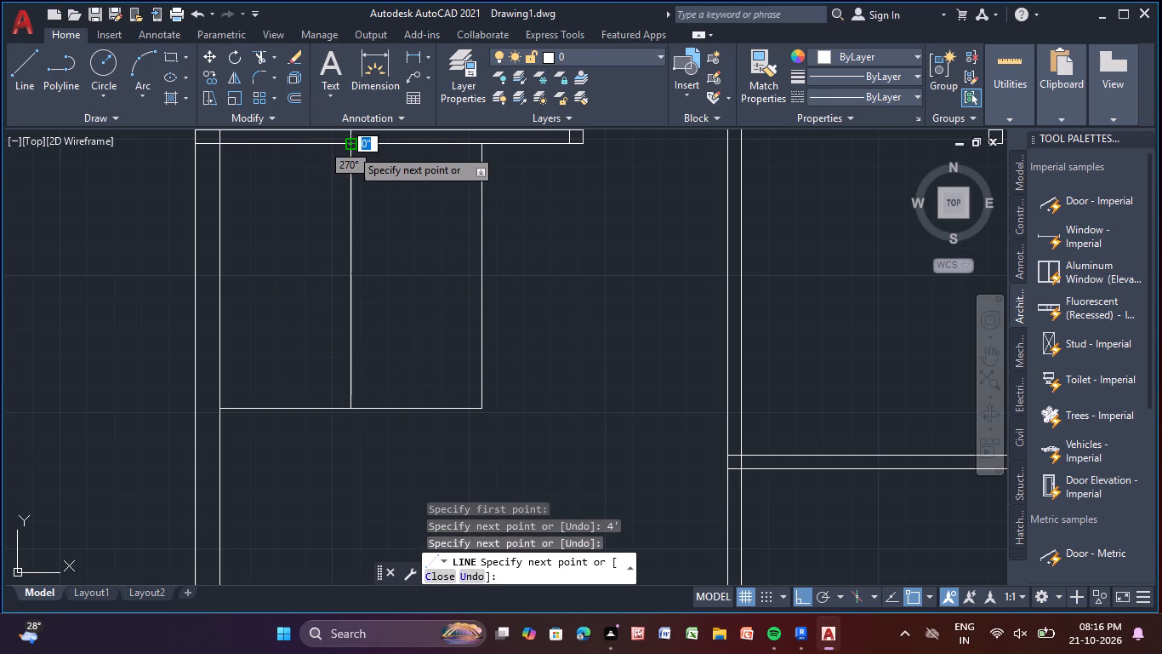
{"action": "key", "text": "Escape"}
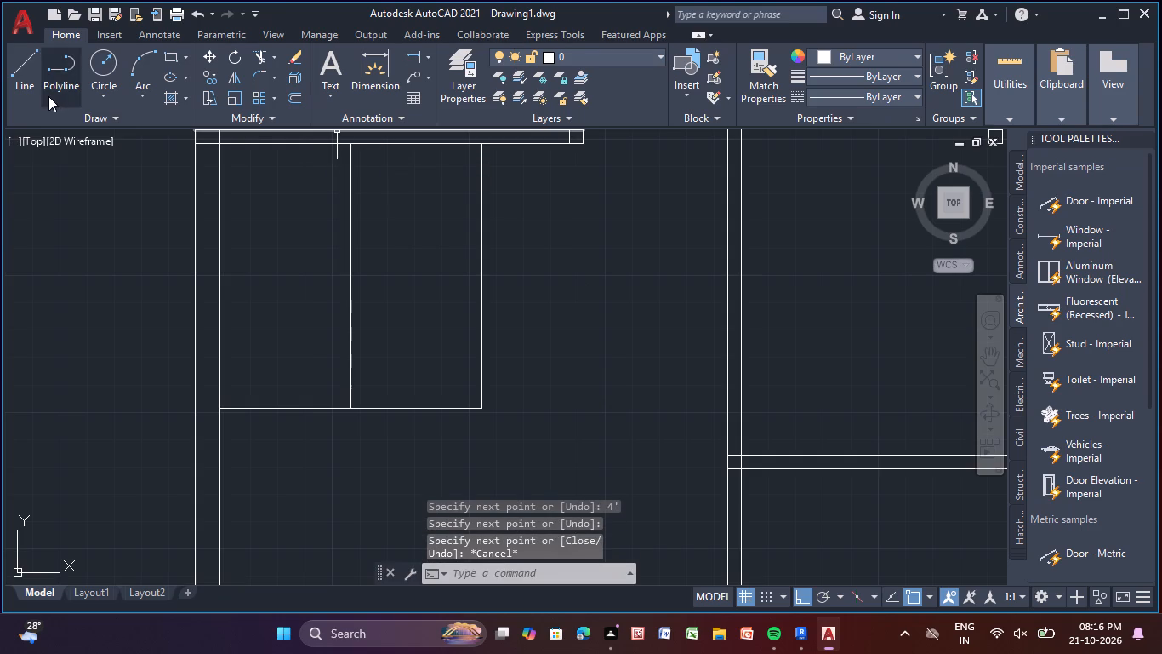
Draw a line 4' right from the rectangle's lower-left corner along its bottom edge, continuing up to the room's bottom wall.
{"action": "left_click_drag", "start_coordinate": [27, 64], "coordinate": [31, 72]}
{"action": "left_click", "coordinate": [224, 411]}
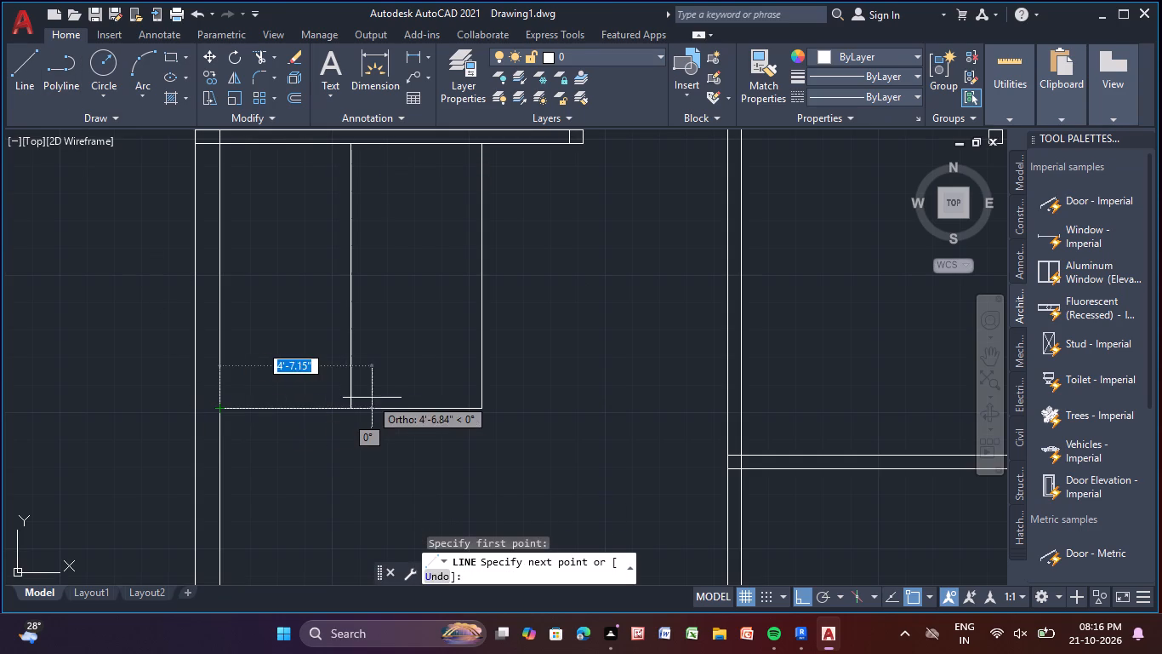
{"action": "key", "text": "4"}
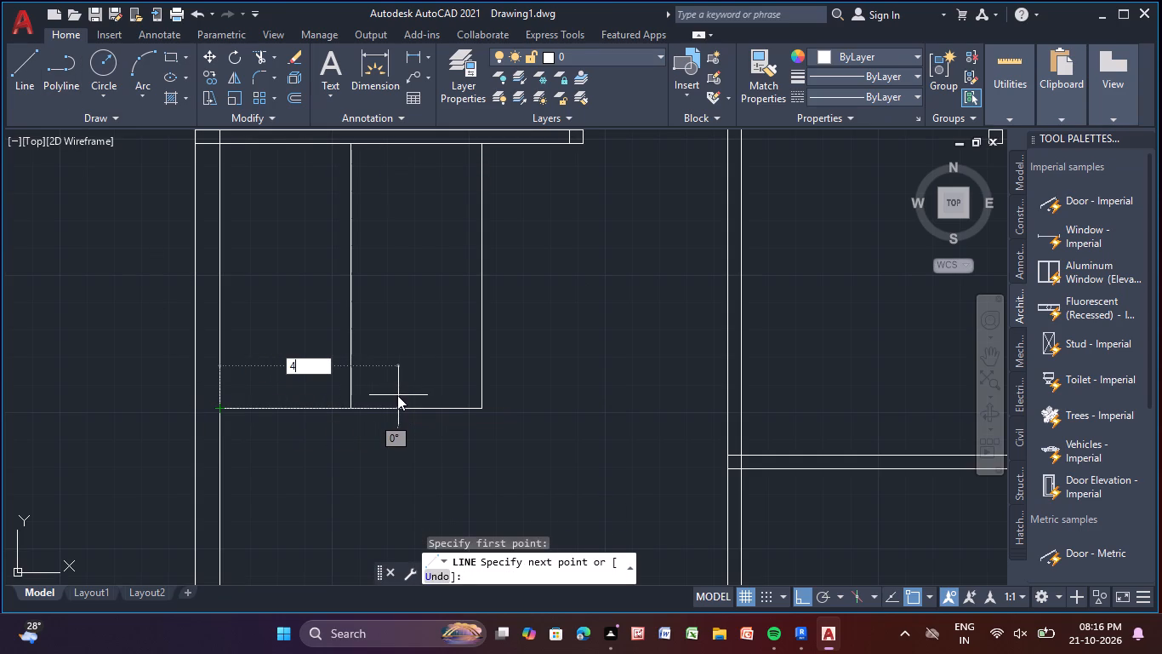
{"action": "key", "text": "apostrophe"}
{"action": "key", "text": "Return"}
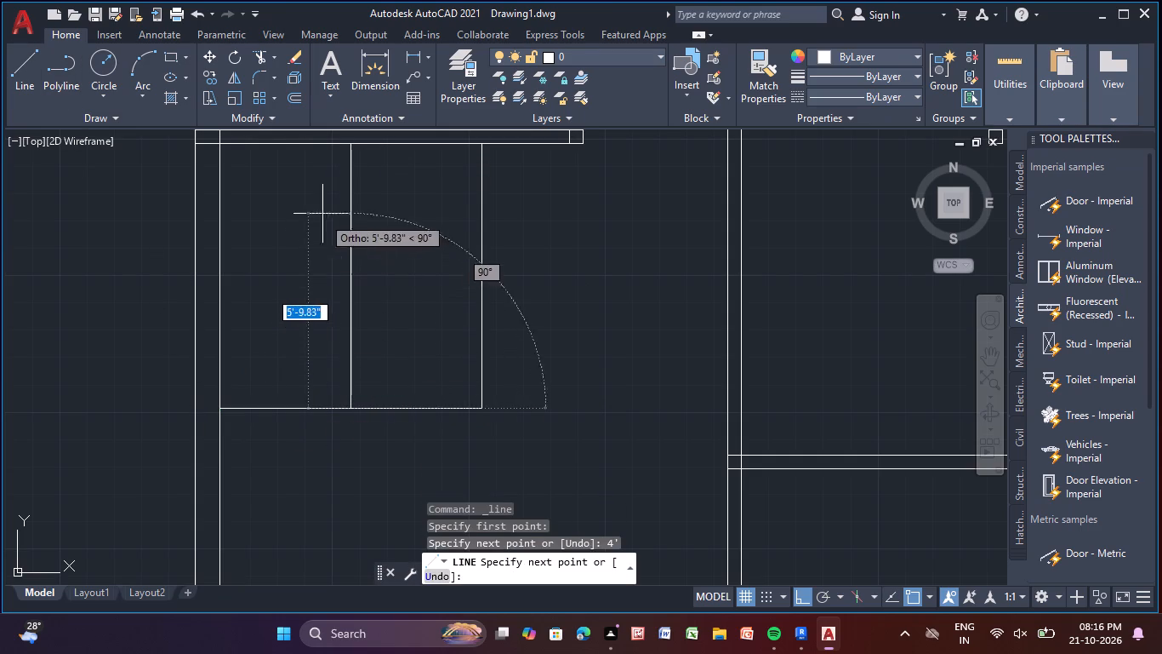
{"action": "left_click", "coordinate": [352, 147]}
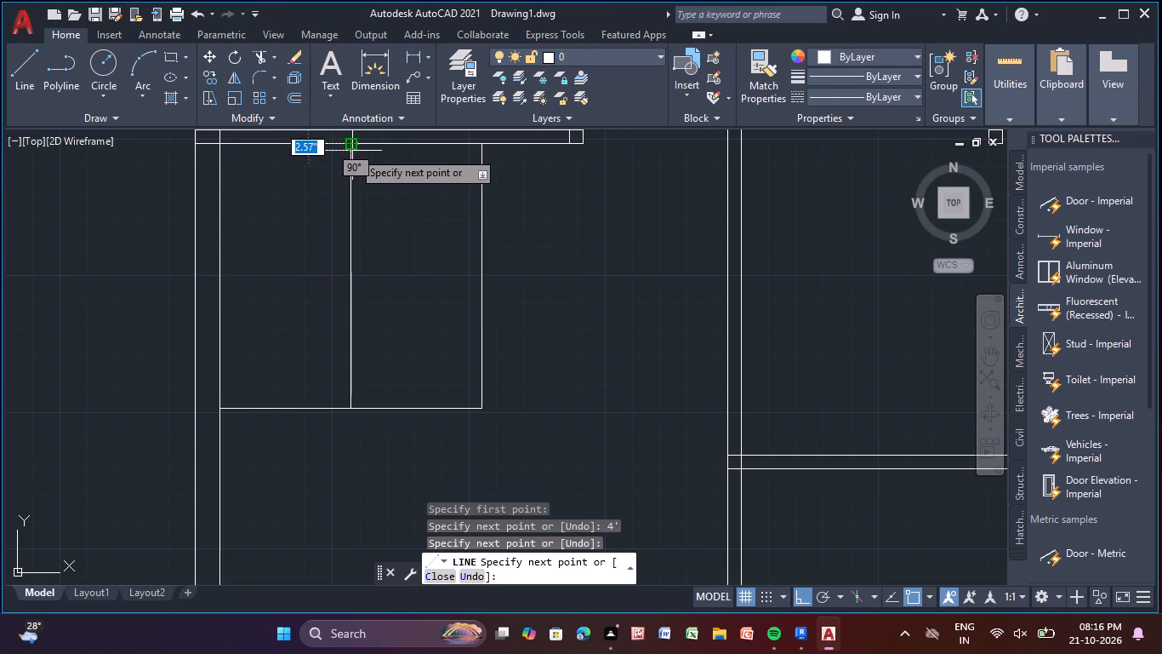
{"action": "key", "text": "Escape"}
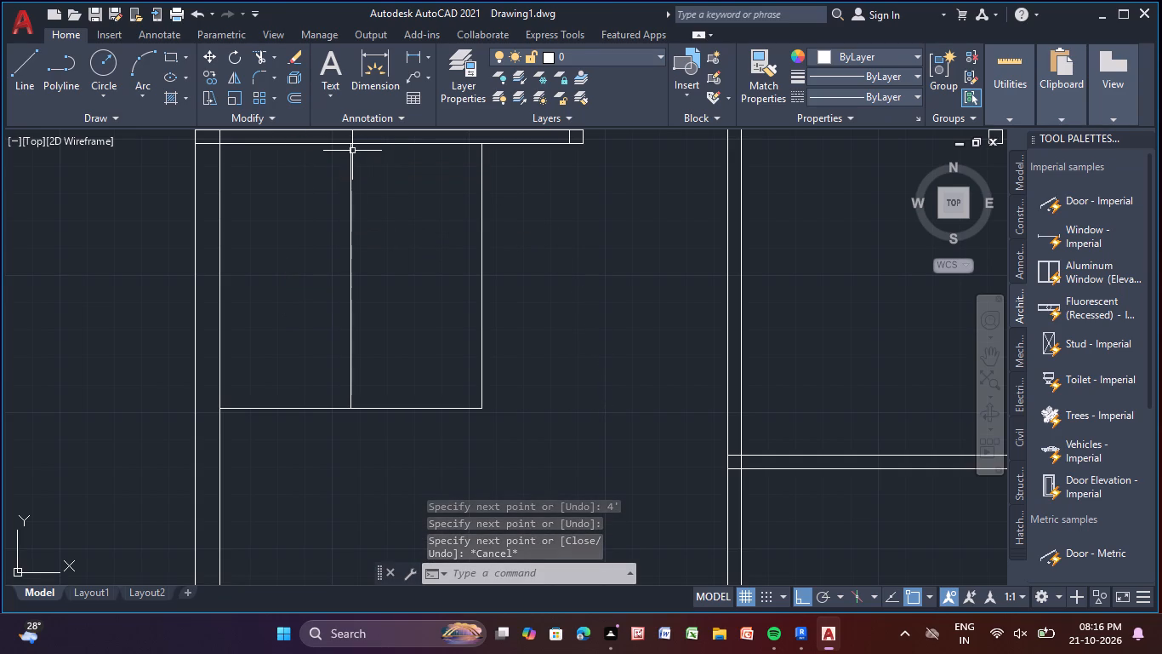
Draw a small upright rectangle about 1'-6" wide by 2'-8" high across the middle of the divider.
{"action": "middle_click_drag", "start_coordinate": [253, 330], "coordinate": [272, 396]}
{"action": "left_click", "coordinate": [26, 60]}
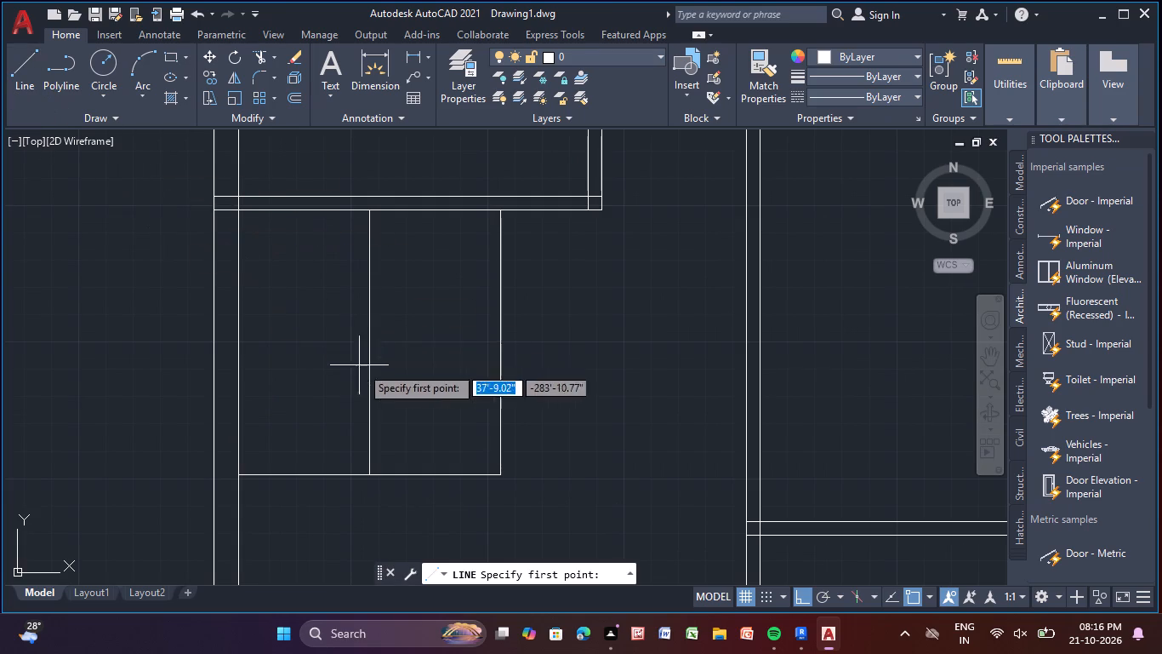
{"action": "left_click", "coordinate": [339, 291]}
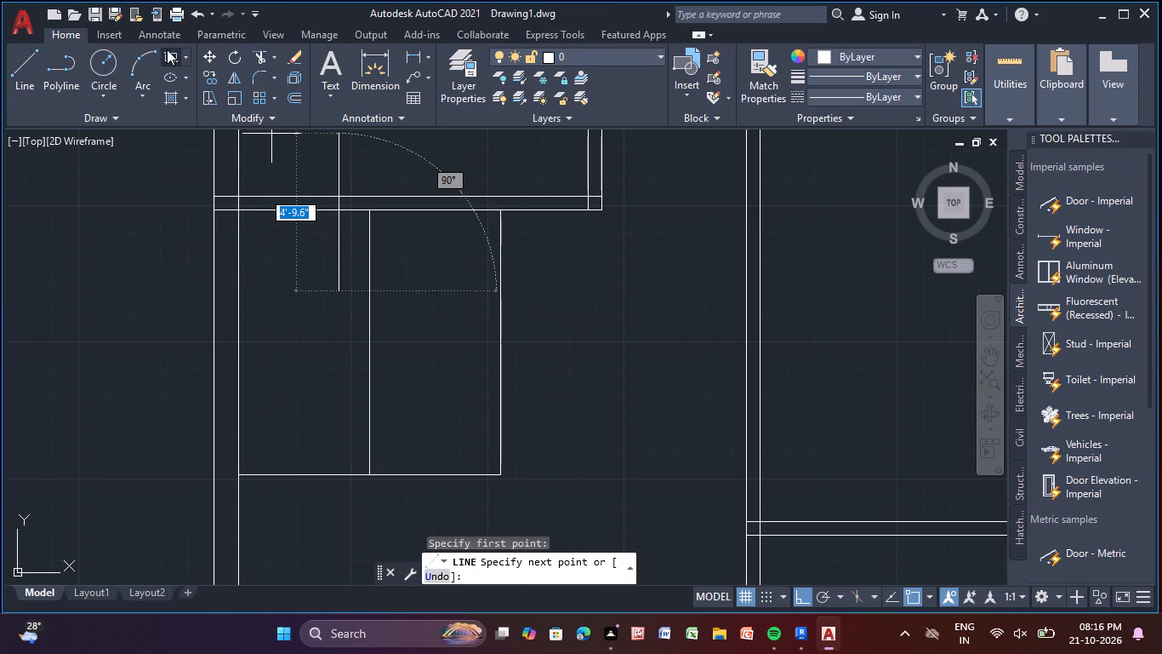
{"action": "left_click", "coordinate": [167, 49]}
{"action": "left_click", "coordinate": [345, 283]}
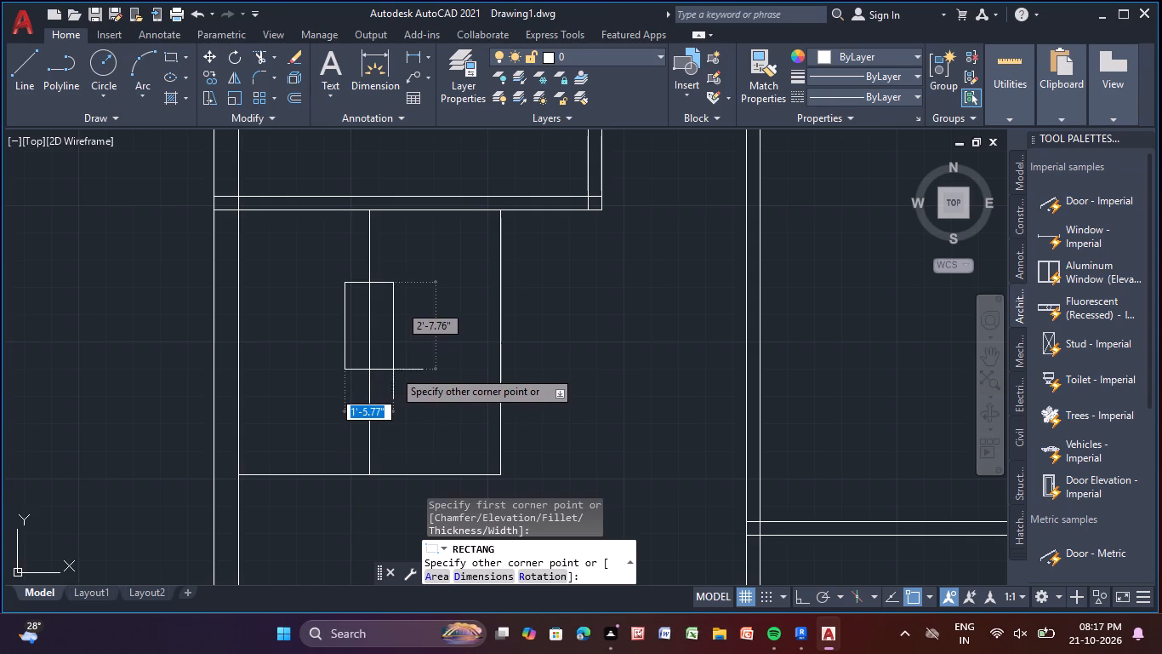
{"action": "left_click", "coordinate": [393, 370]}
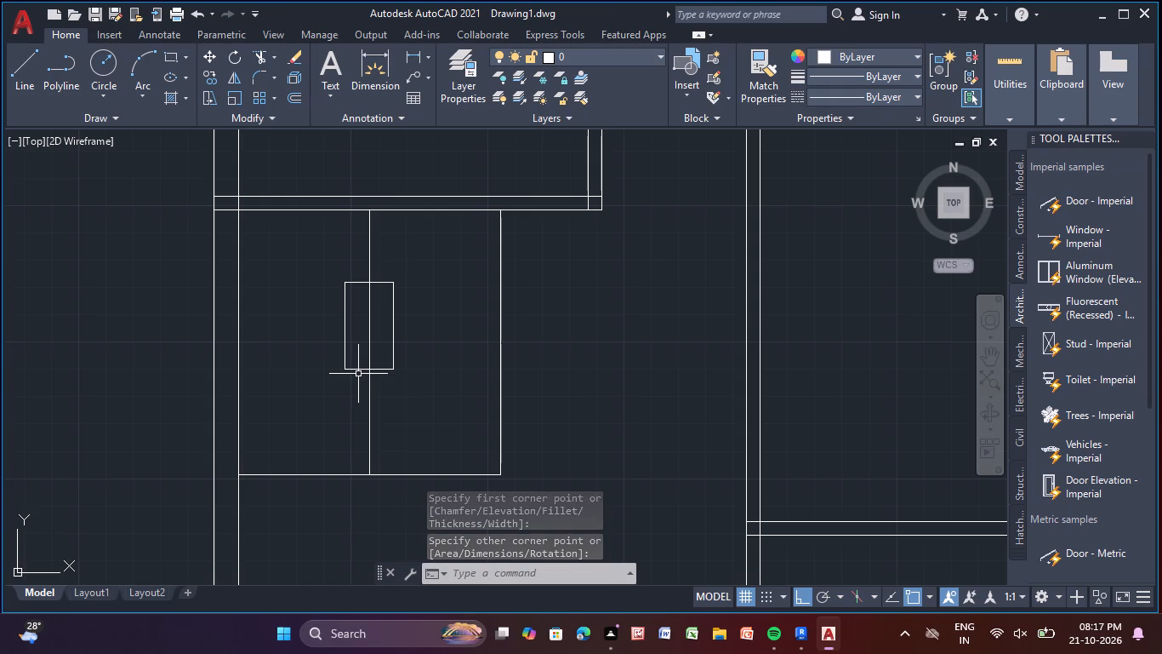
Draw horizontal lines from the small rectangle's upper-left corner to the left wall and from its lower-right corner to the enclosure's right edge.
{"action": "left_click", "coordinate": [44, 56]}
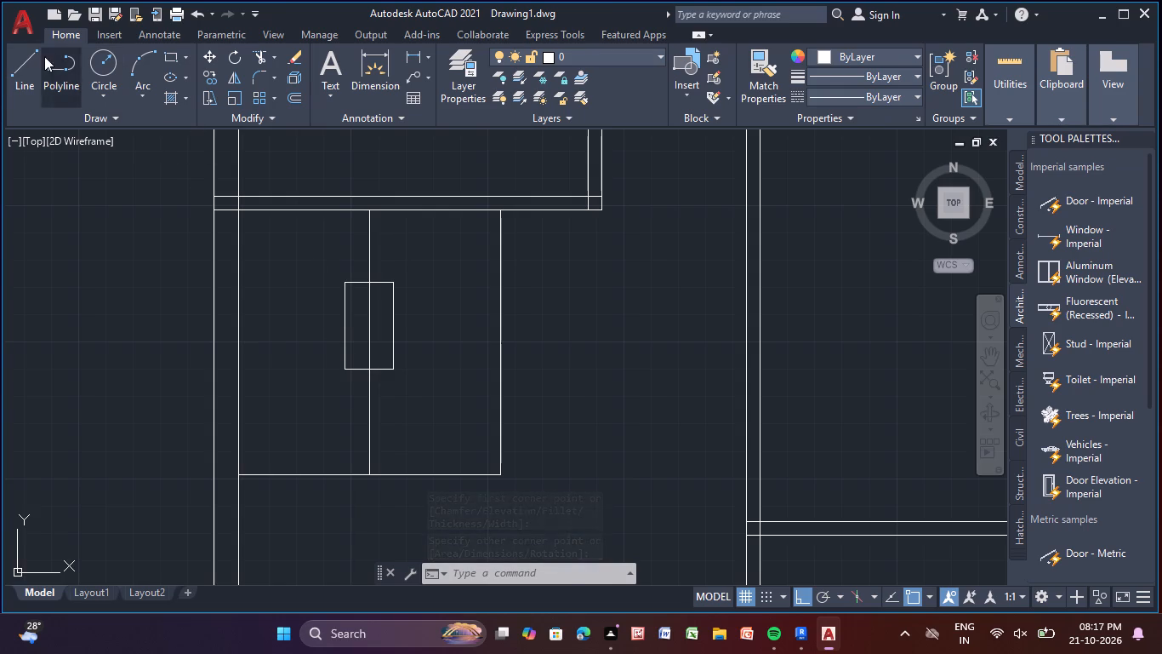
{"action": "left_click", "coordinate": [31, 74]}
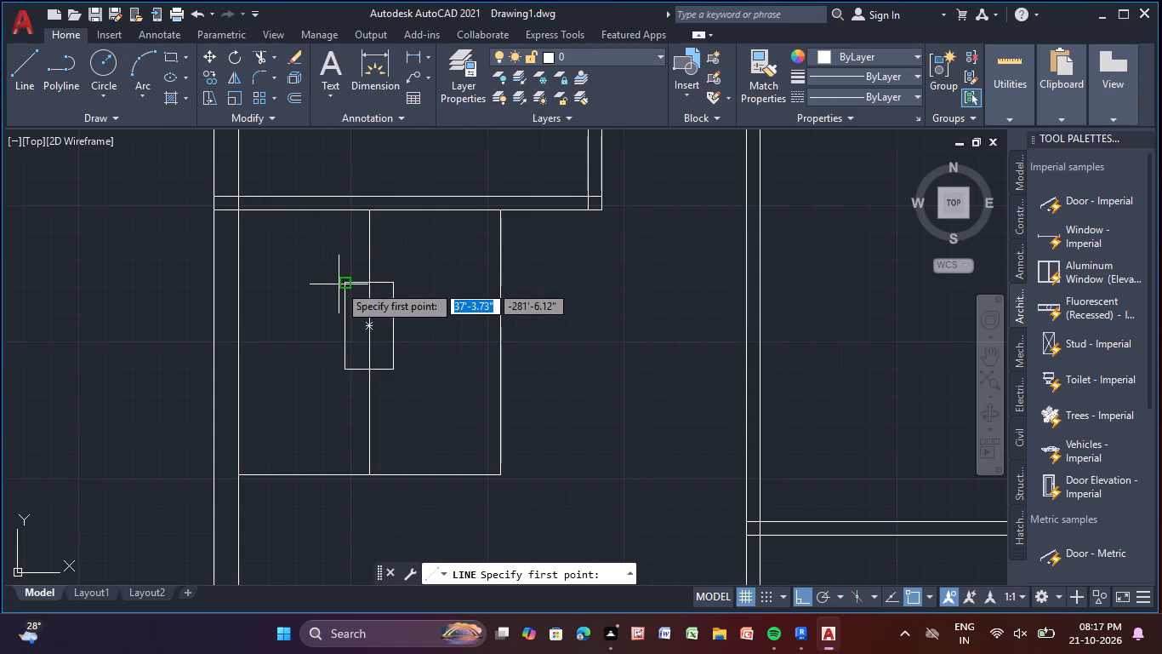
{"action": "left_click", "coordinate": [342, 284]}
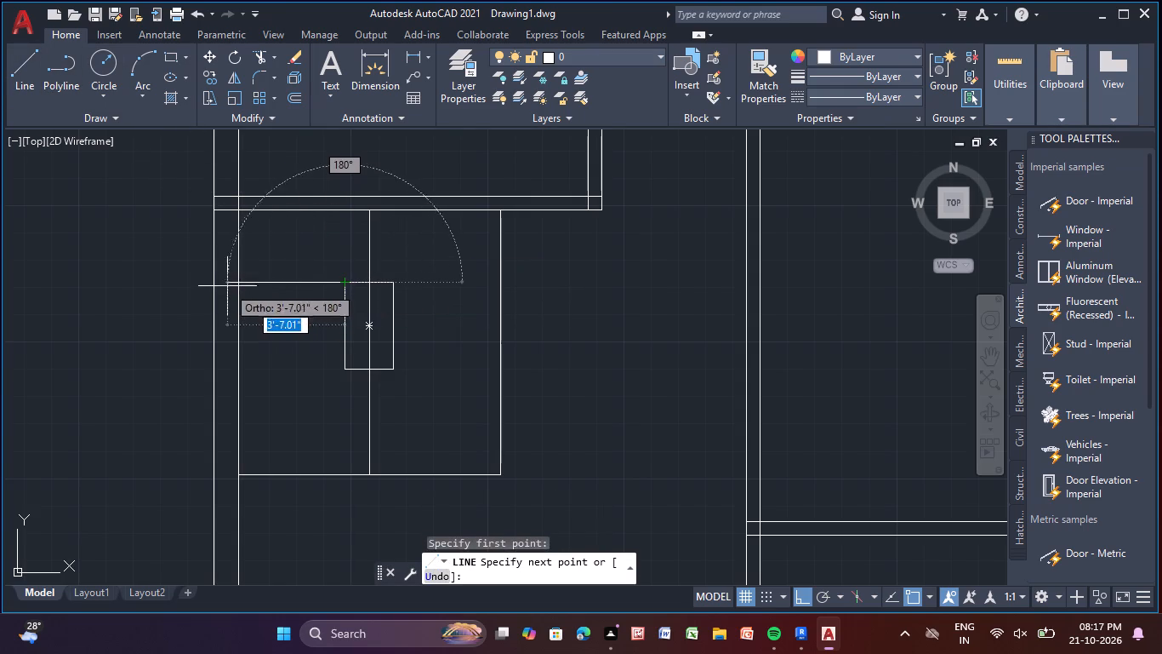
{"action": "left_click", "coordinate": [237, 284]}
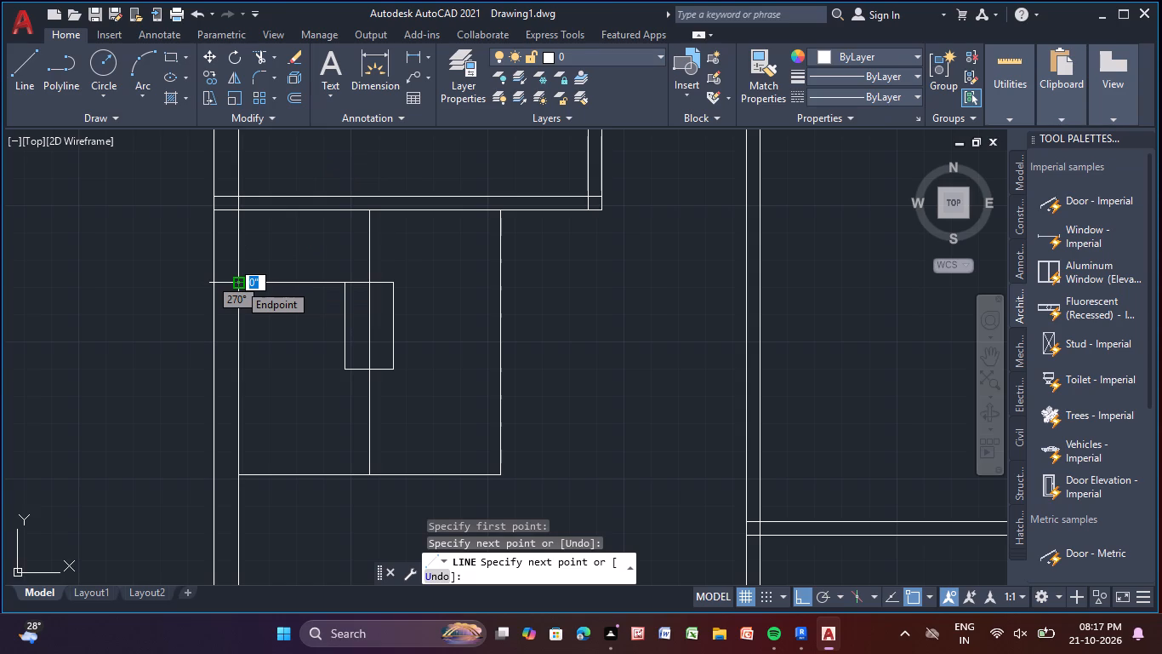
{"action": "key", "text": "Escape"}
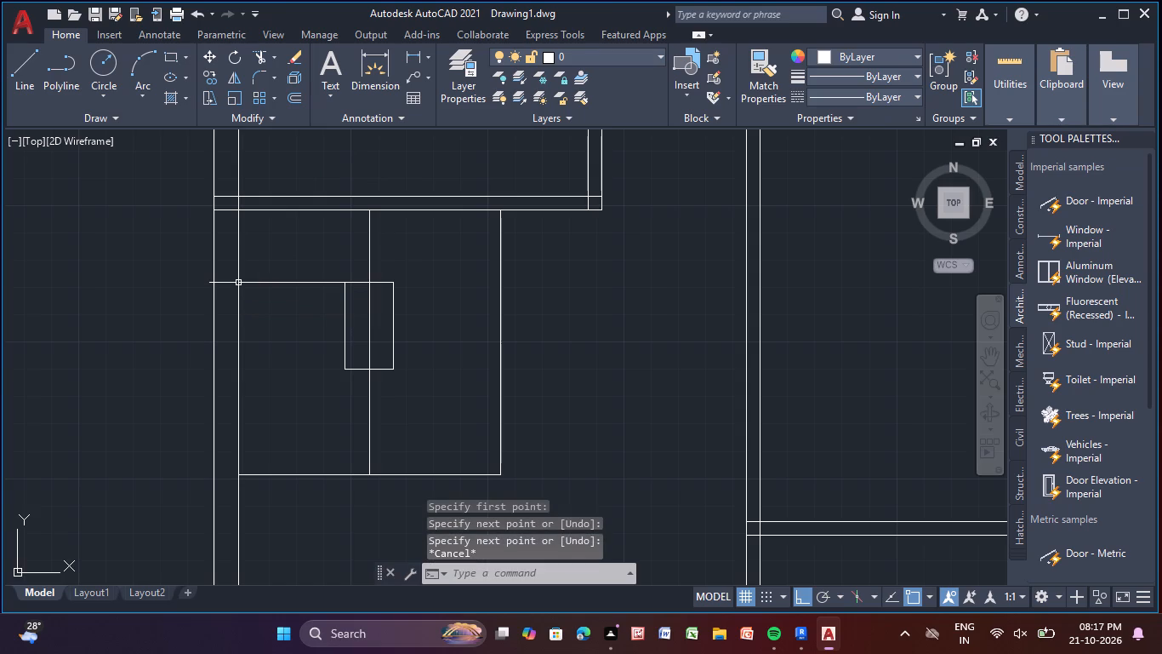
{"action": "left_click", "coordinate": [24, 77]}
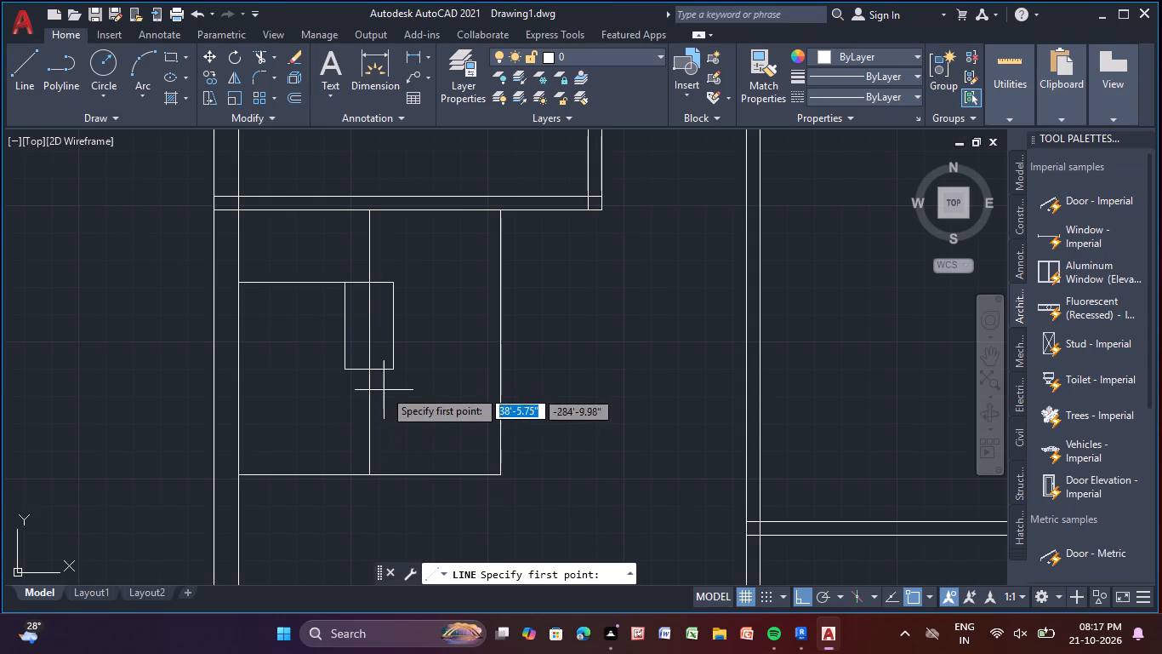
{"action": "left_click", "coordinate": [396, 375]}
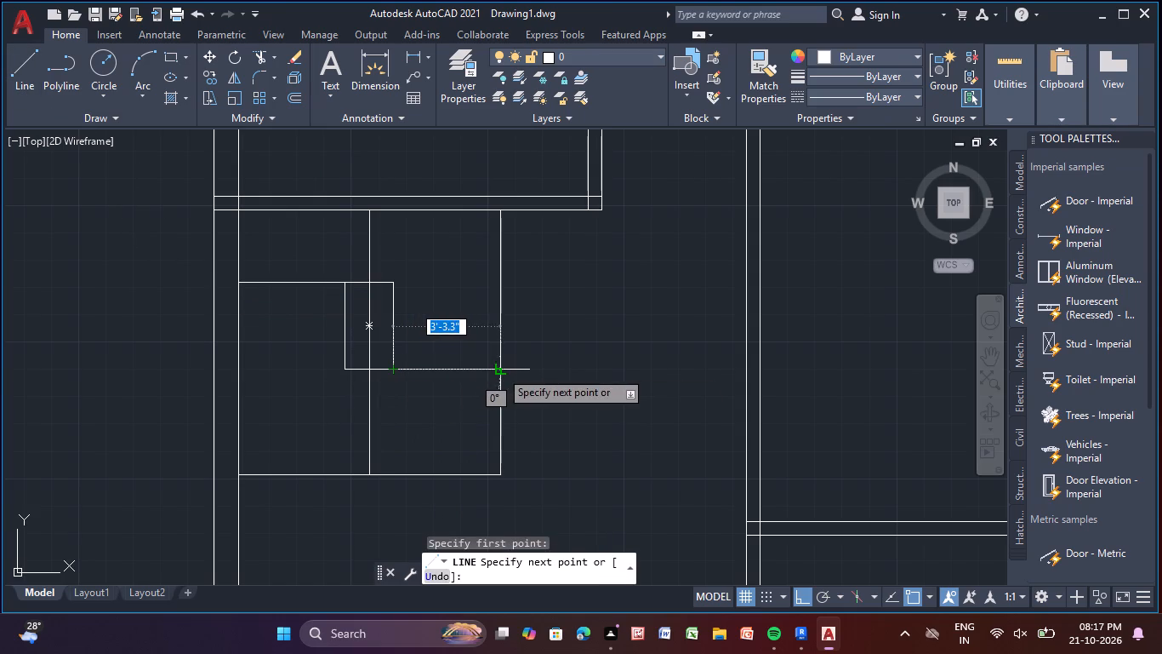
{"action": "left_click", "coordinate": [500, 370]}
{"action": "key", "text": "Escape"}
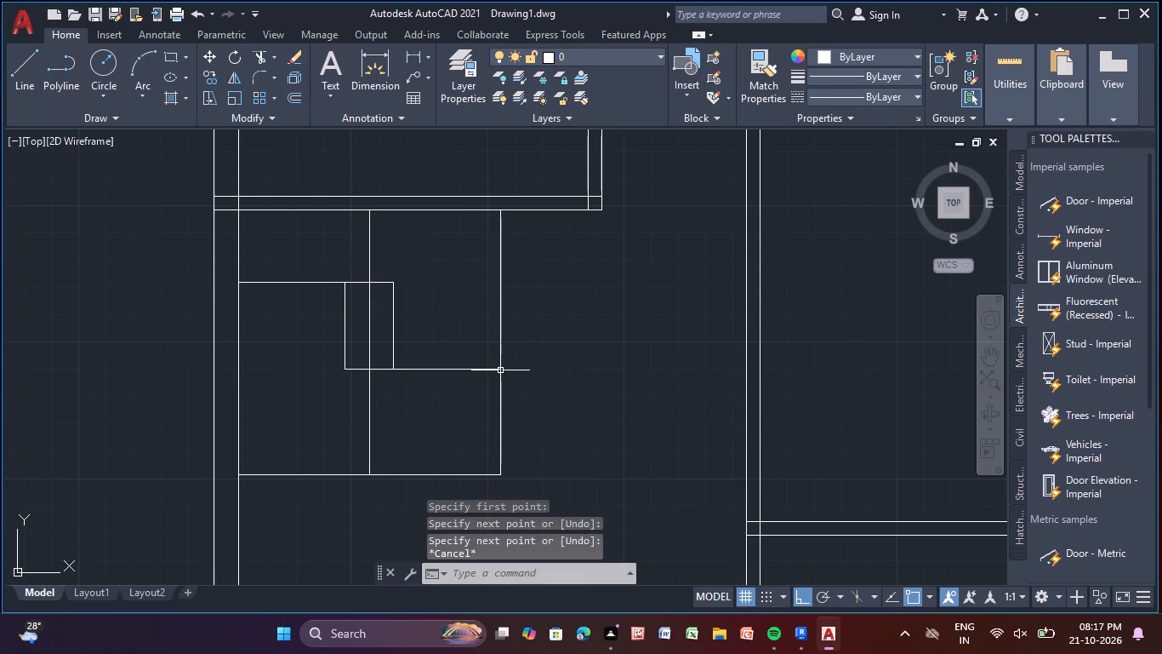
Trim away the vertical divider segments inside and below the small rectangle.
{"action": "left_click", "coordinate": [257, 57]}
{"action": "left_click_drag", "start_coordinate": [366, 309], "coordinate": [376, 309]}
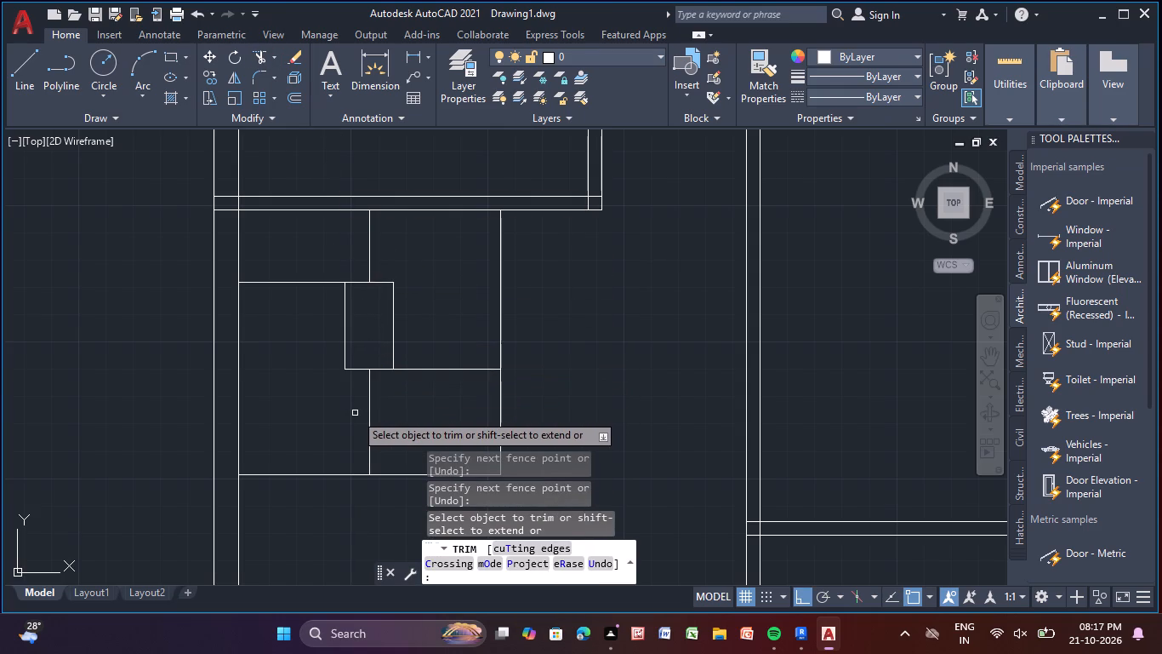
{"action": "left_click_drag", "start_coordinate": [355, 413], "coordinate": [393, 413]}
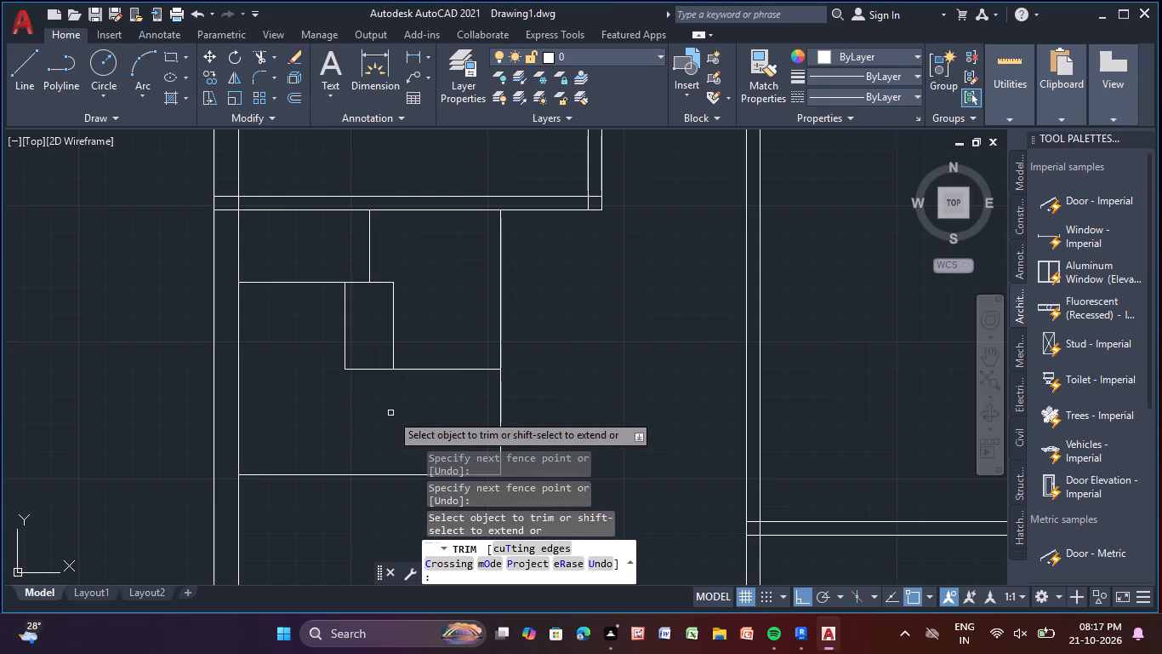
{"action": "key", "text": "Escape"}
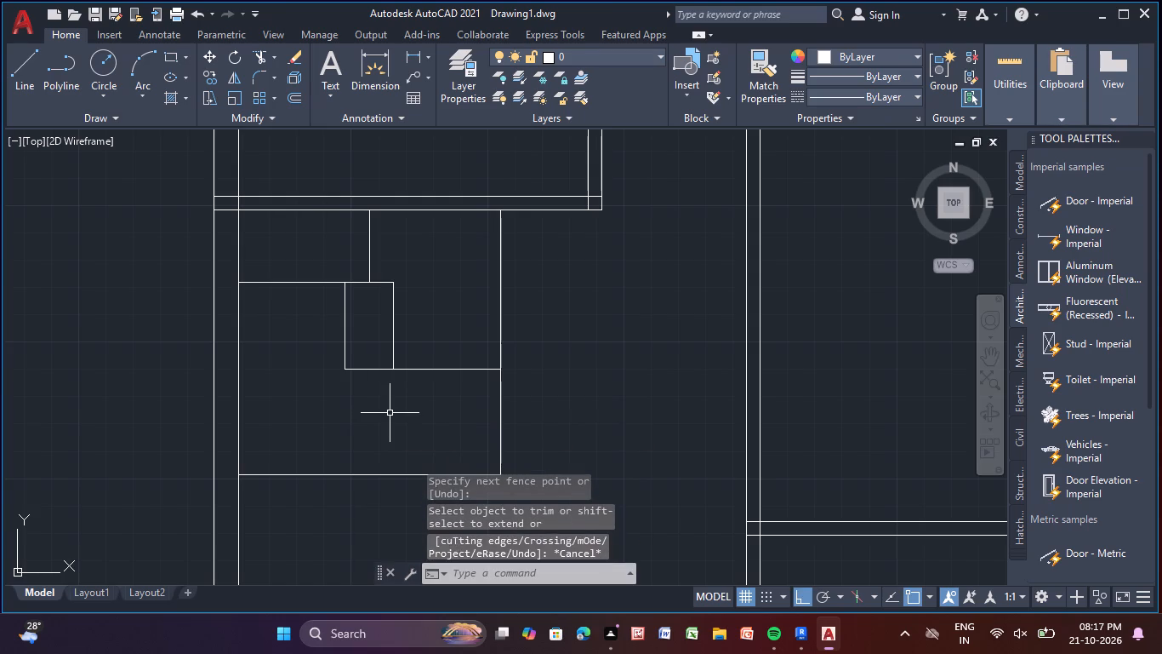
Stretch the small rectangle's two bottom corners straight down, making it about 3'-8.5" high.
{"action": "left_click", "coordinate": [371, 370]}
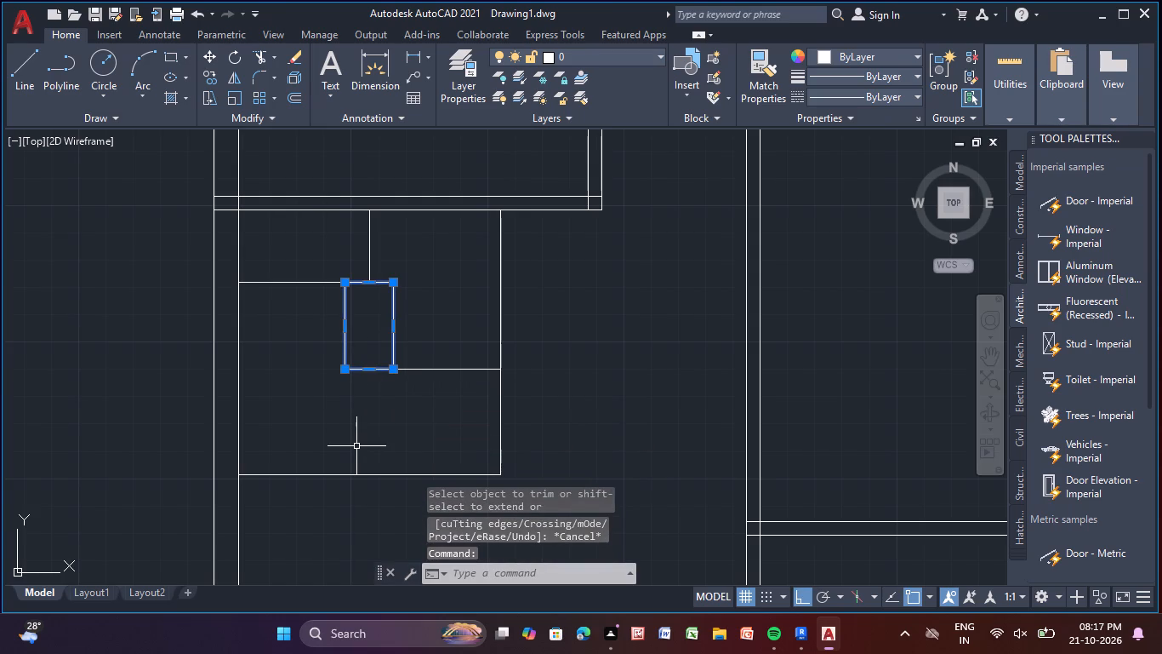
{"action": "left_click_drag", "start_coordinate": [346, 369], "coordinate": [346, 370]}
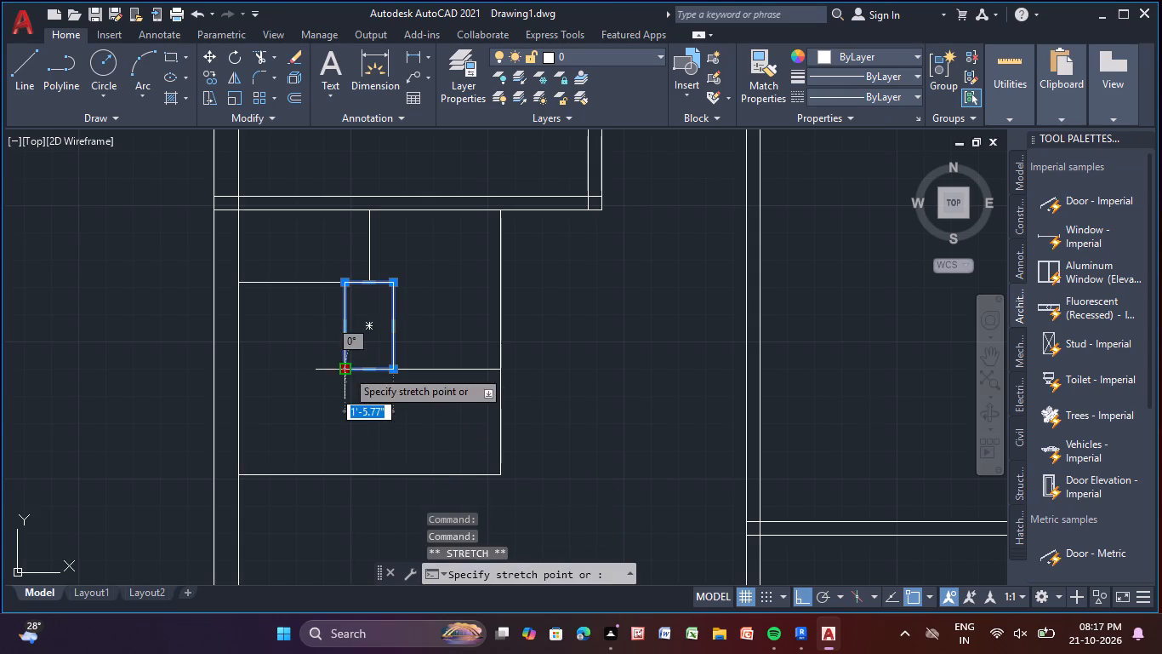
{"action": "left_click_drag", "start_coordinate": [346, 370], "coordinate": [345, 405]}
{"action": "left_click", "coordinate": [345, 404]}
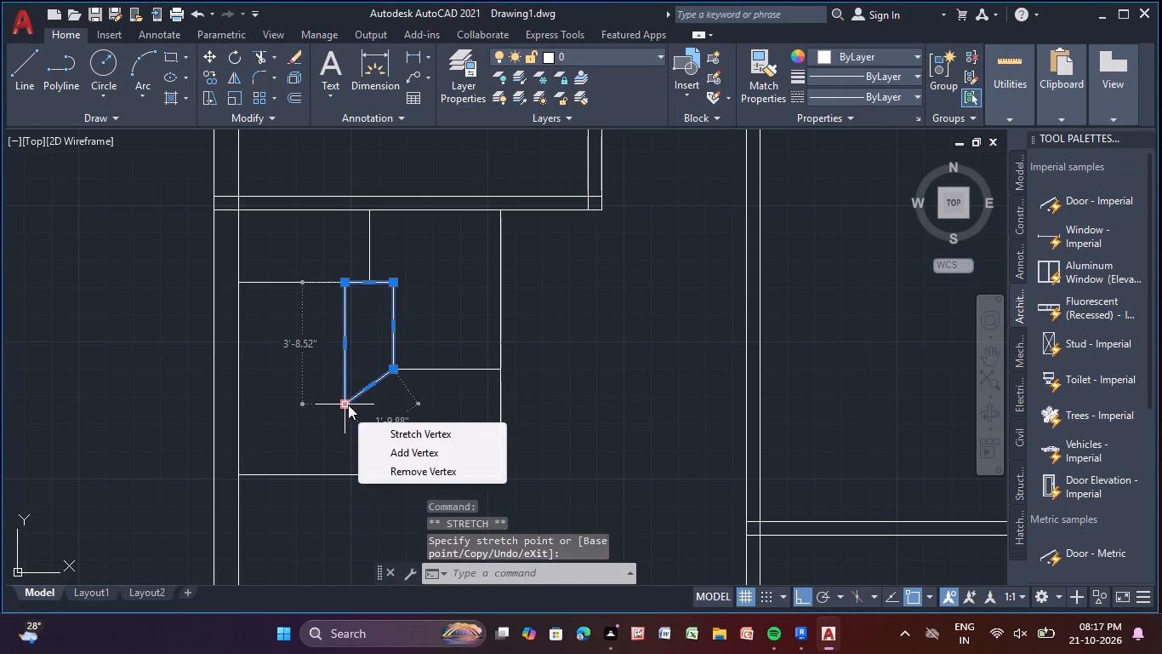
{"action": "left_click_drag", "start_coordinate": [392, 371], "coordinate": [396, 401]}
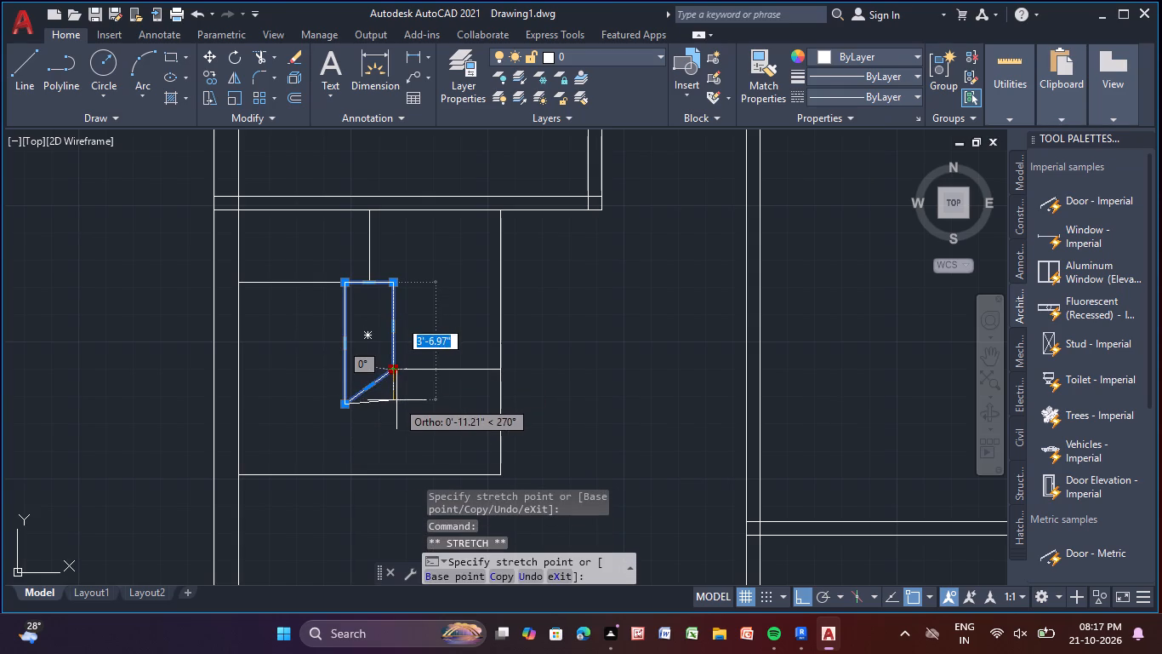
{"action": "left_click_drag", "start_coordinate": [396, 401], "coordinate": [401, 404]}
{"action": "left_click", "coordinate": [401, 404]}
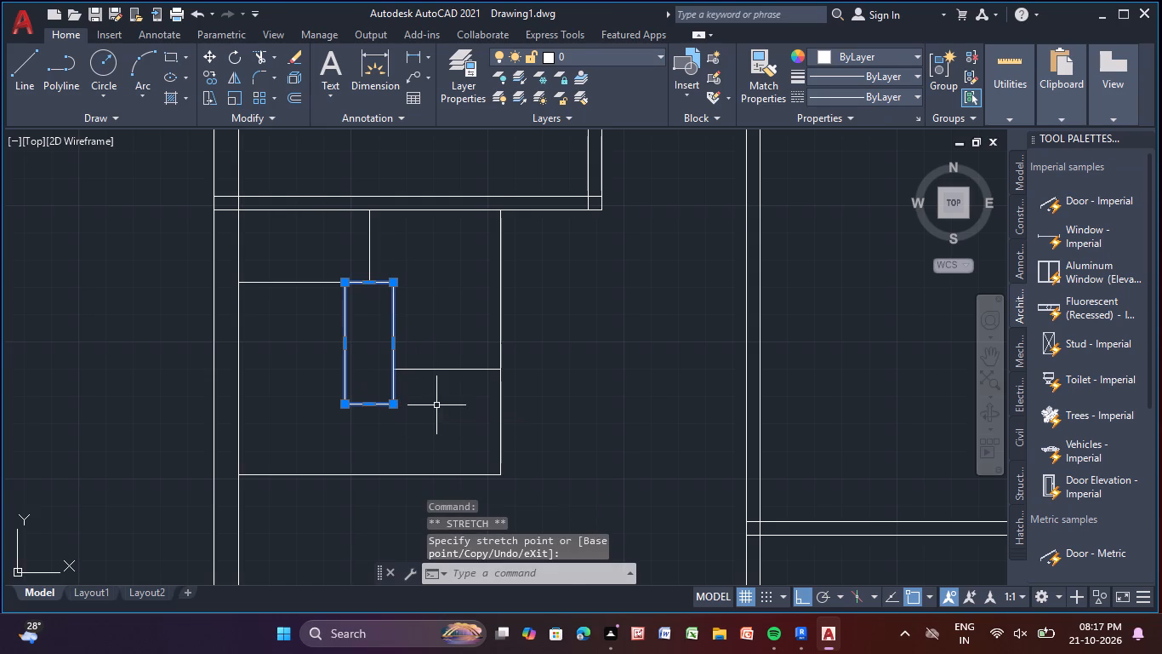
{"action": "left_click", "coordinate": [436, 405]}
{"action": "key", "text": "Escape"}
{"action": "key", "text": "Escape"}
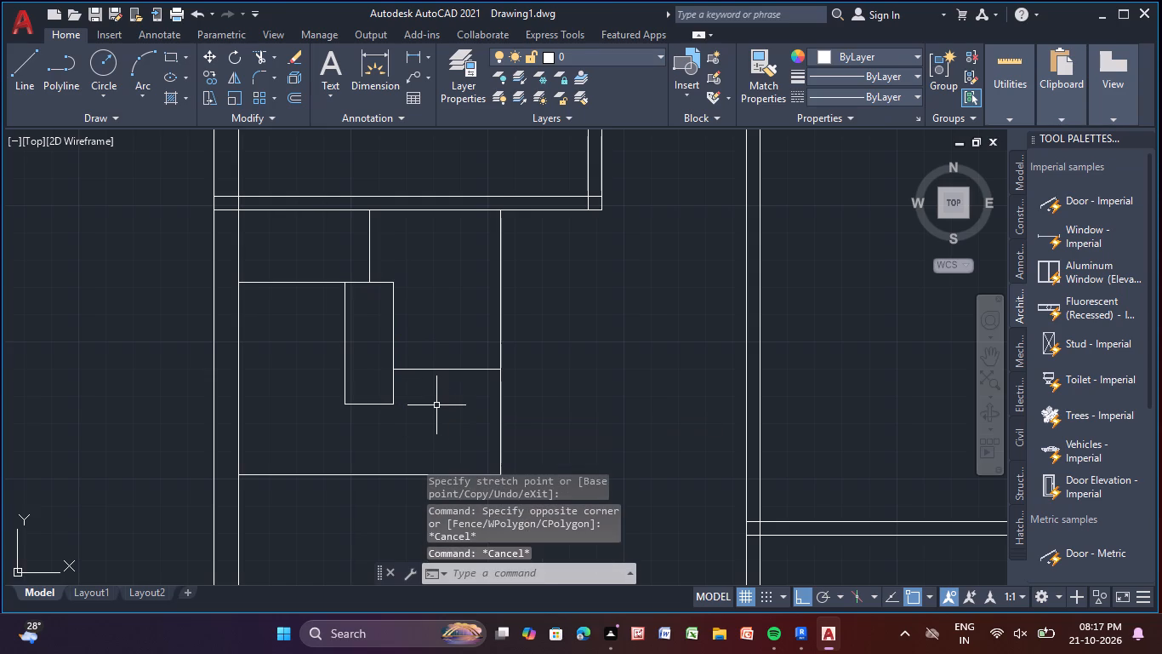
Draw a vertical line from the midpoint of the small rectangle's bottom edge down to the enclosure's bottom line.
{"action": "left_click", "coordinate": [35, 69]}
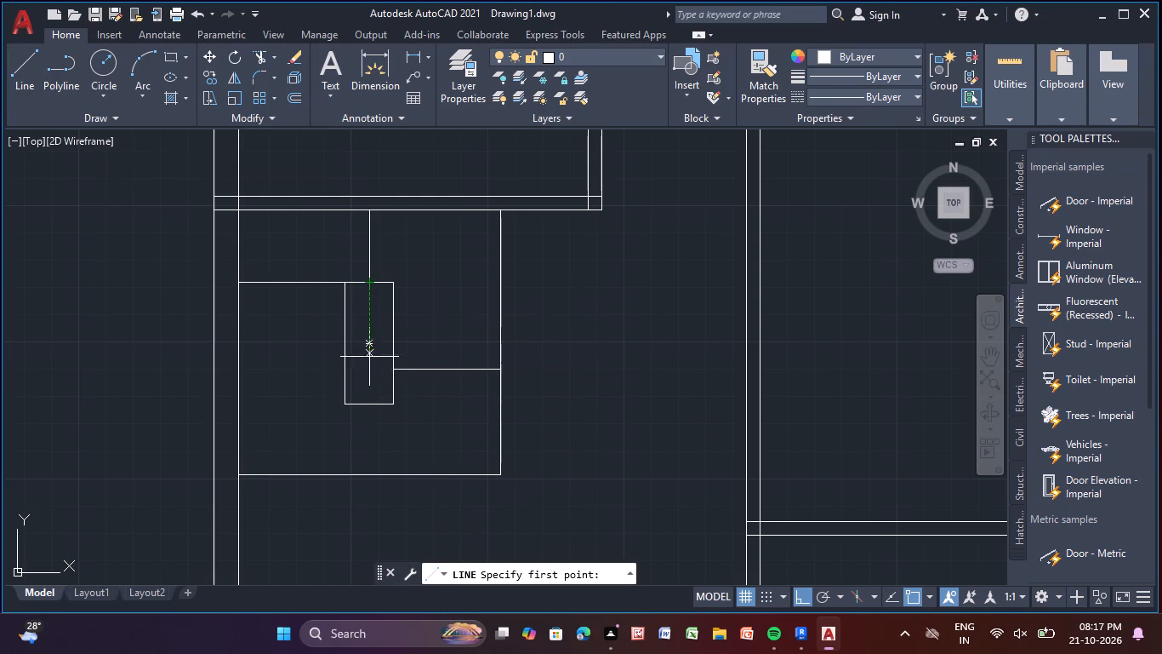
{"action": "left_click", "coordinate": [373, 401]}
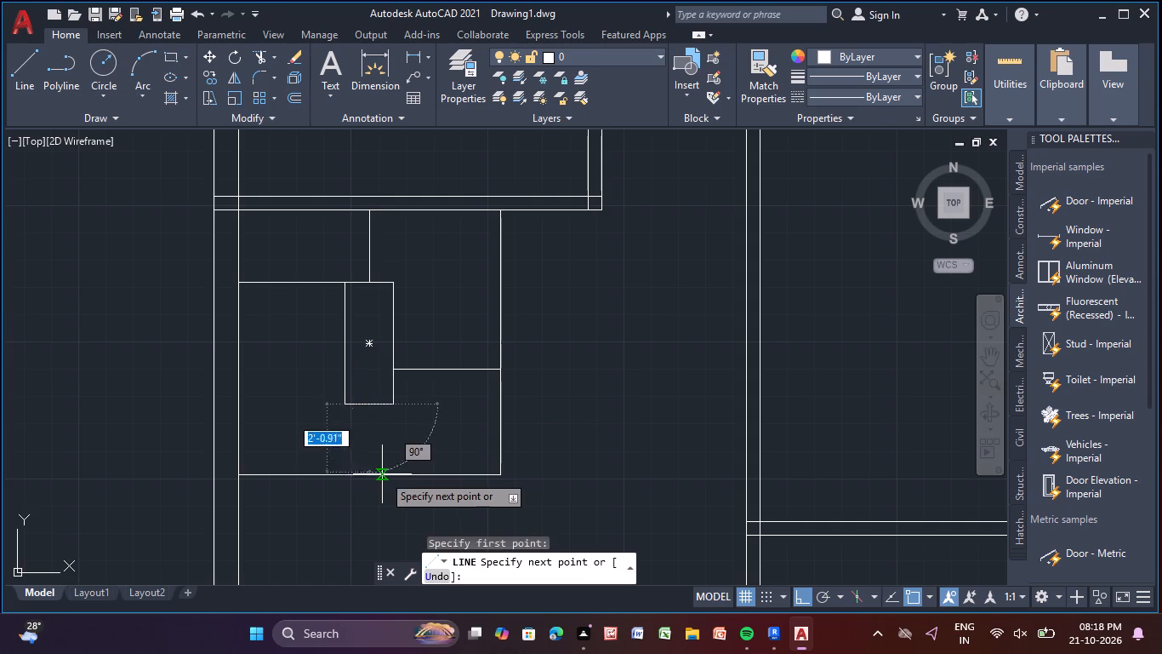
{"action": "left_click", "coordinate": [373, 478]}
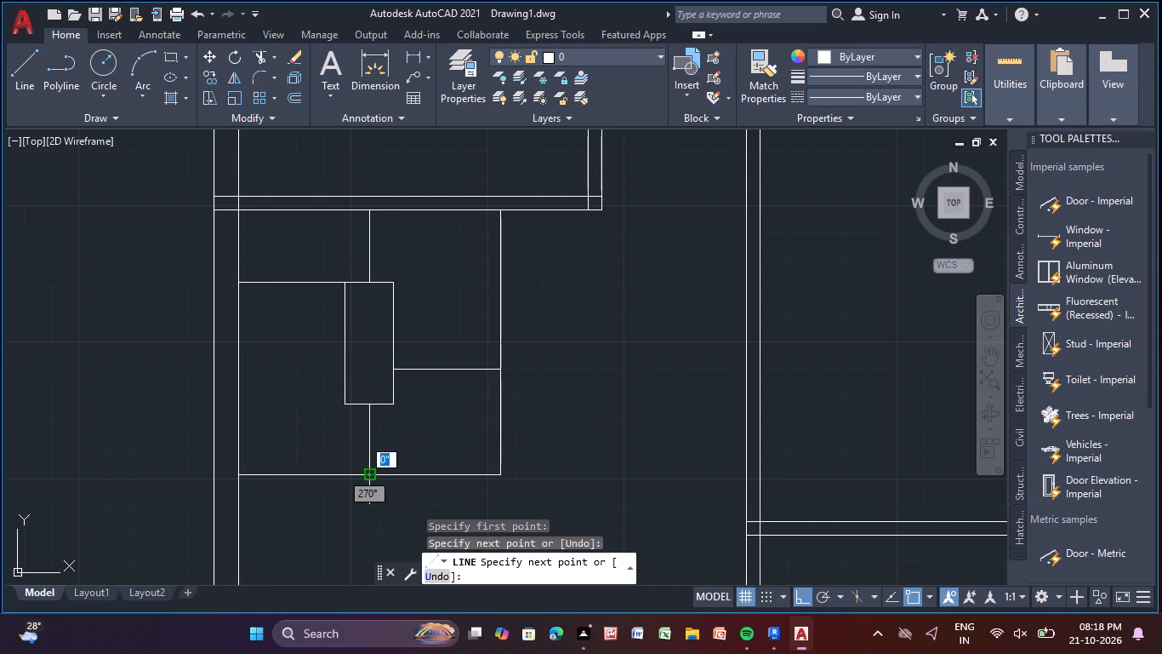
{"action": "key", "text": "Escape"}
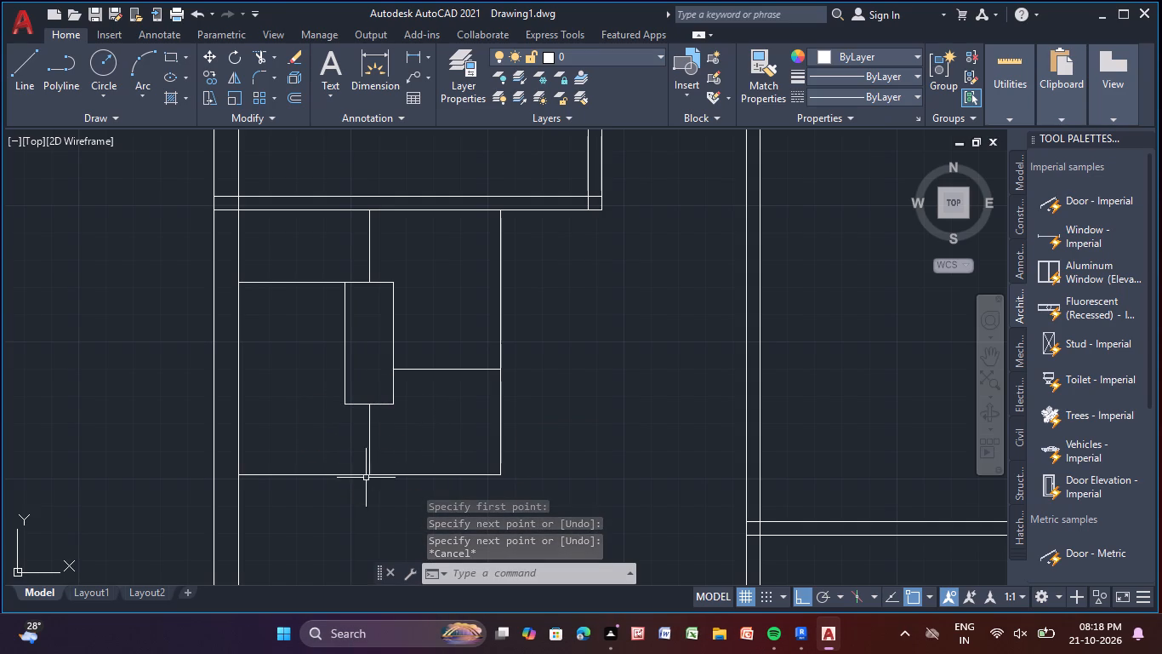
Draw vertical lines about 2'-2" long from the small rectangle's two lower corners down to the enclosure's bottom line.
{"action": "left_click", "coordinate": [20, 77]}
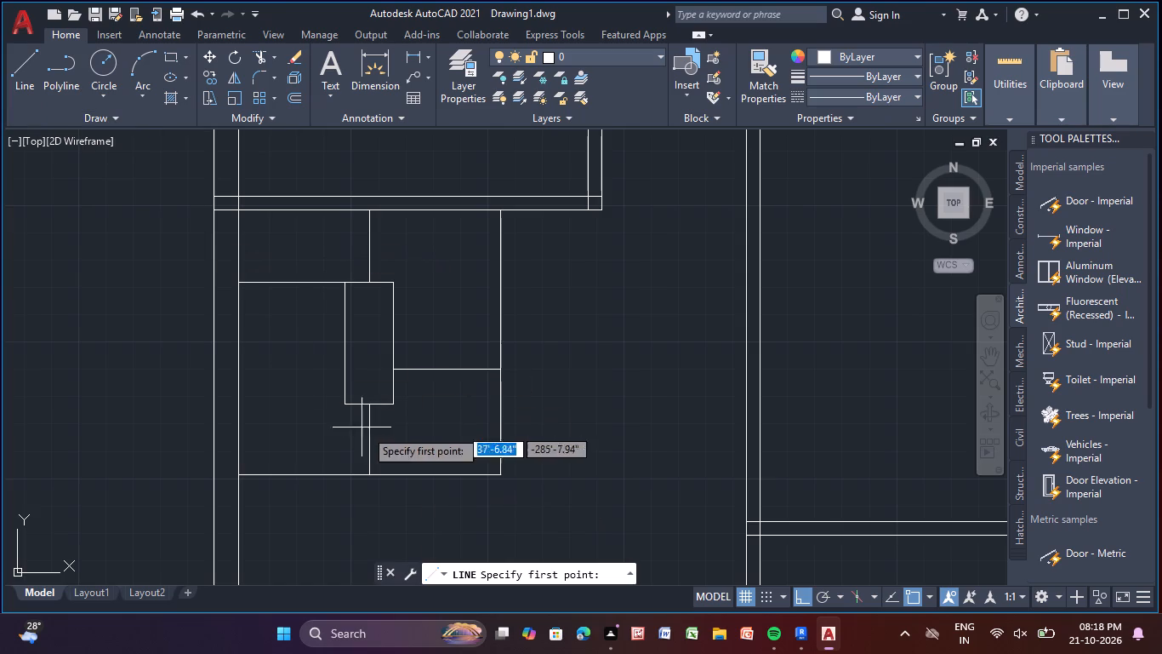
{"action": "left_click", "coordinate": [344, 404]}
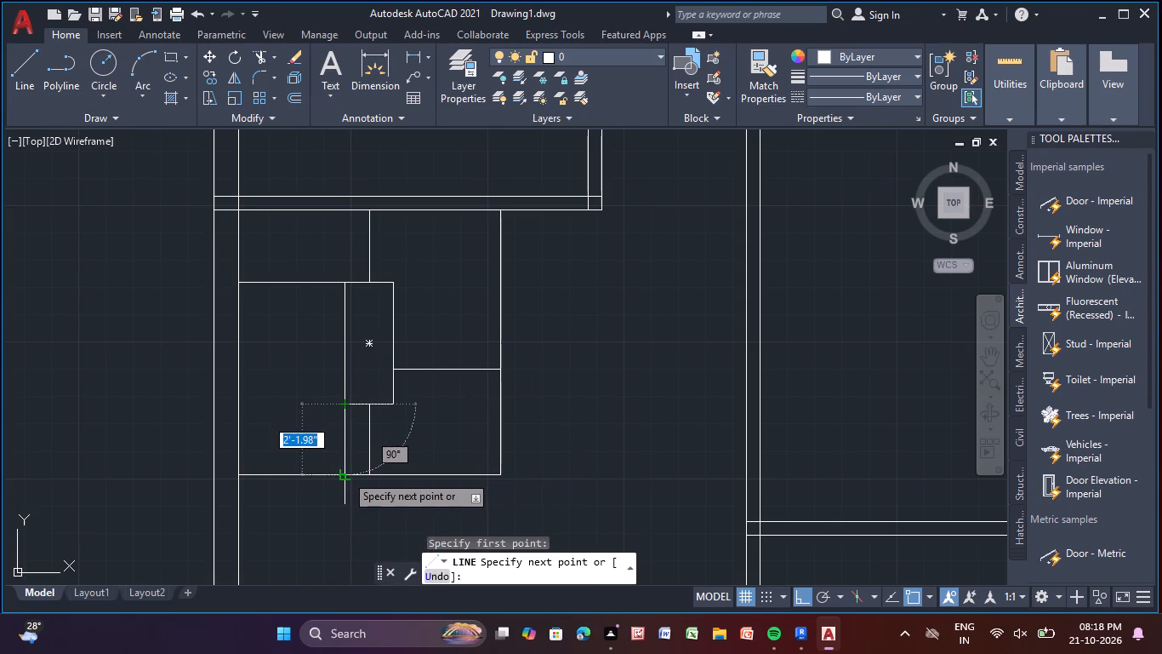
{"action": "left_click", "coordinate": [347, 479]}
{"action": "right_click", "coordinate": [353, 476]}
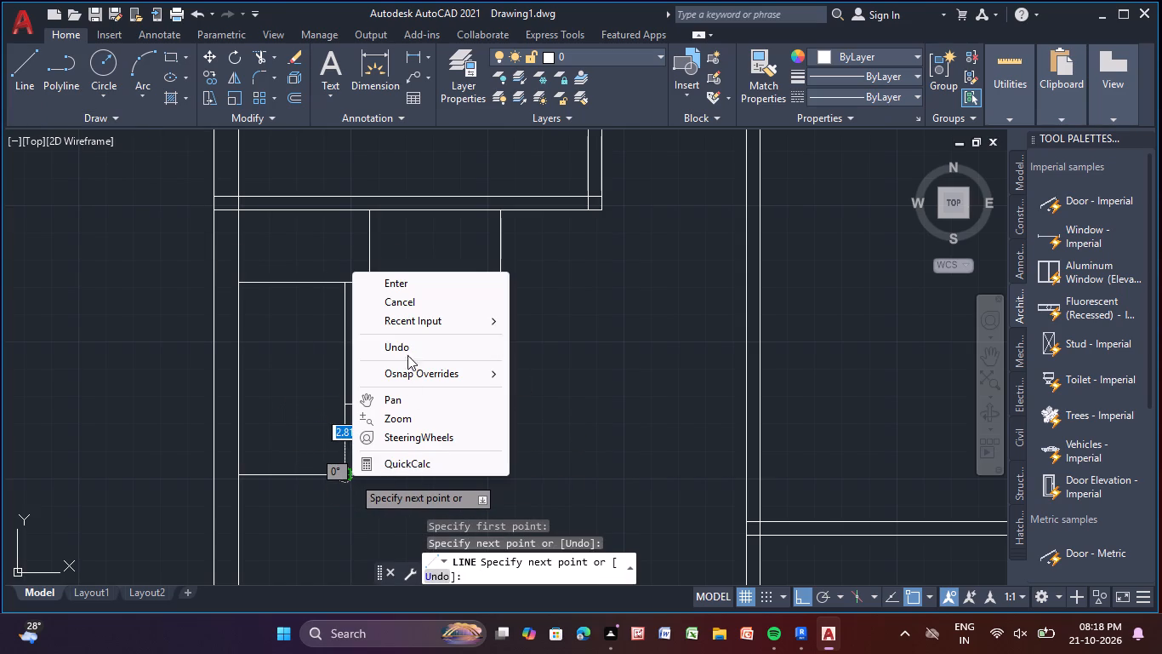
{"action": "left_click", "coordinate": [417, 286]}
{"action": "left_click", "coordinate": [31, 76]}
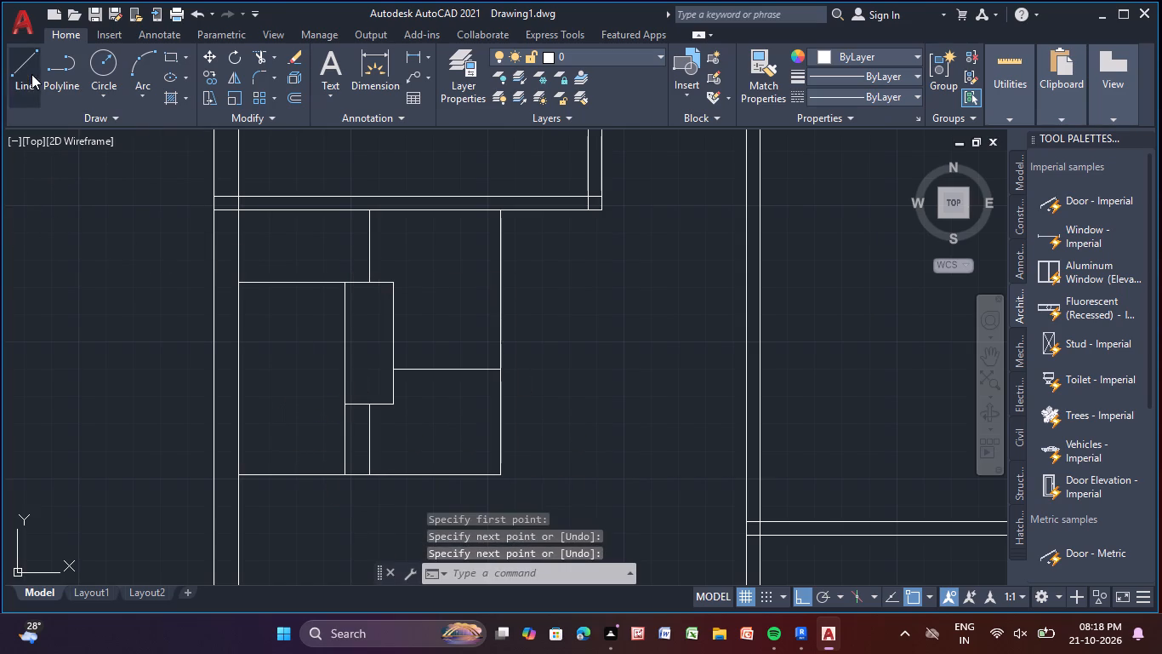
{"action": "left_click", "coordinate": [393, 403]}
{"action": "left_click", "coordinate": [395, 473]}
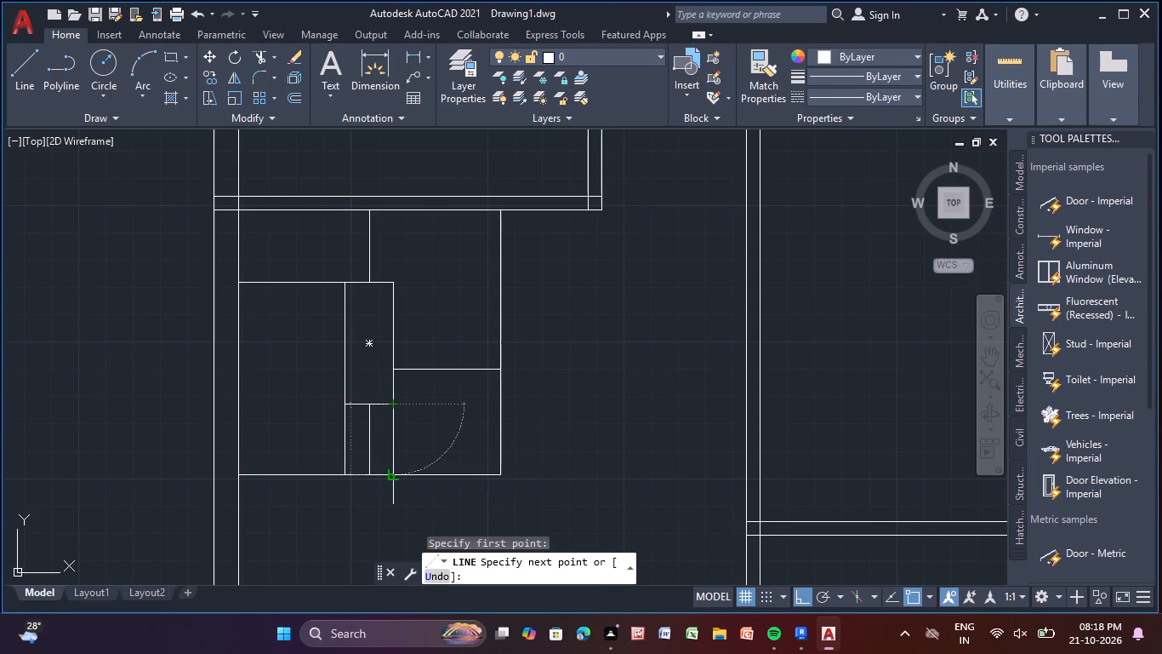
{"action": "right_click", "coordinate": [395, 473]}
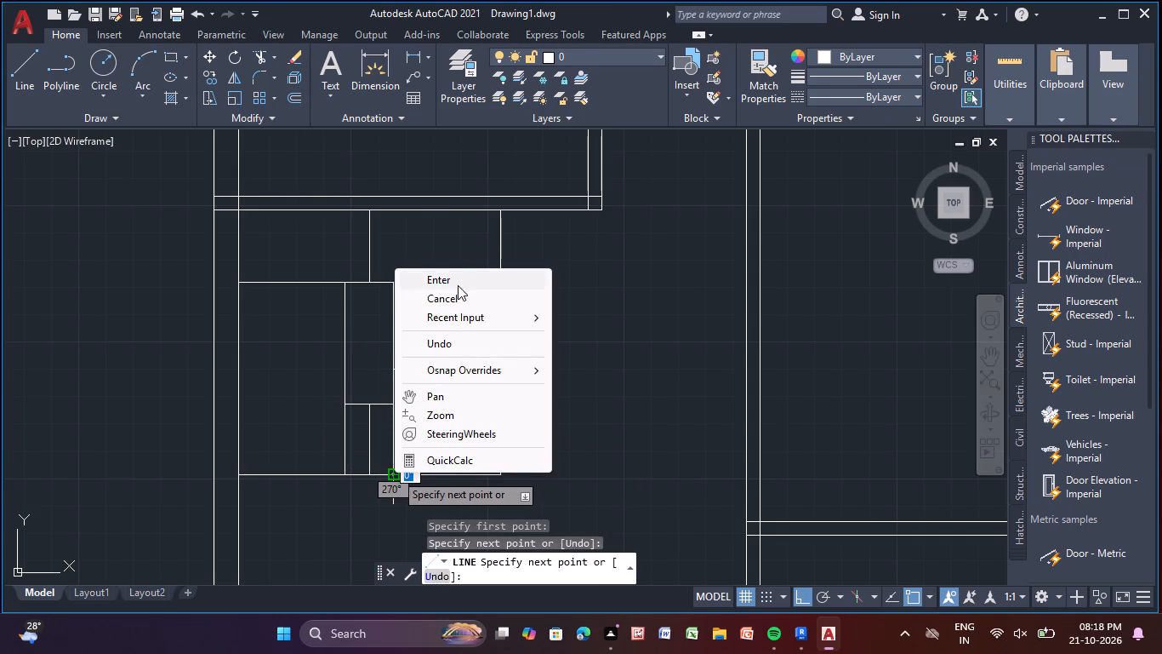
{"action": "left_click", "coordinate": [458, 285]}
Draw vertical lines from the small rectangle's two upper corners up to the wall line above.
{"action": "left_click", "coordinate": [27, 73]}
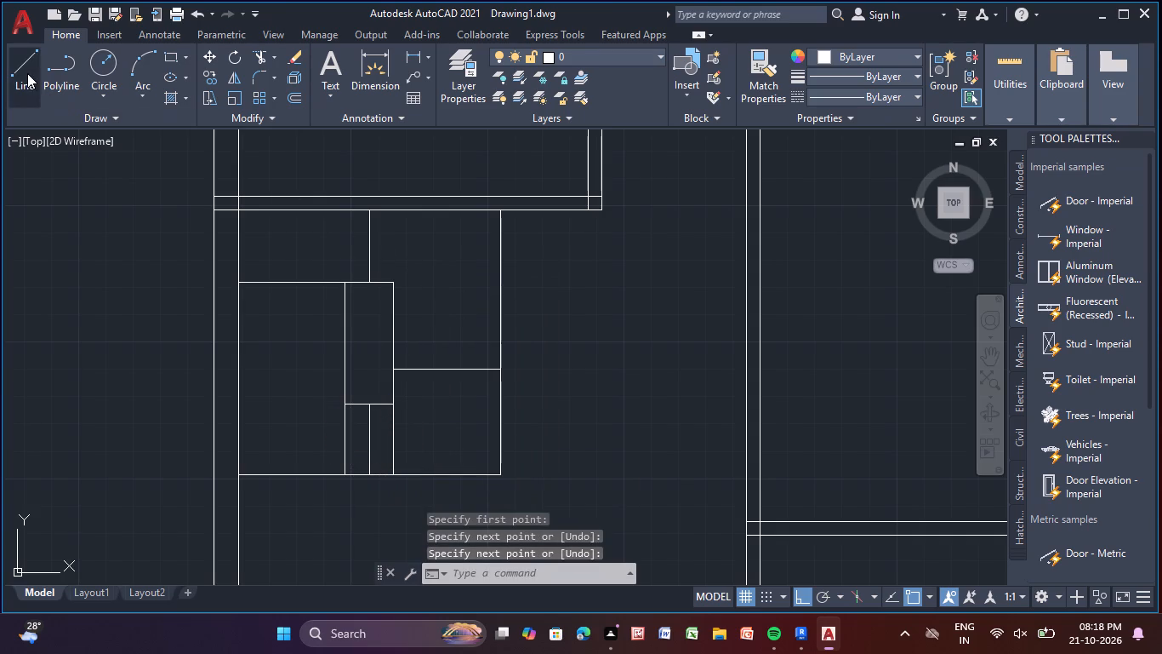
{"action": "left_click", "coordinate": [344, 279]}
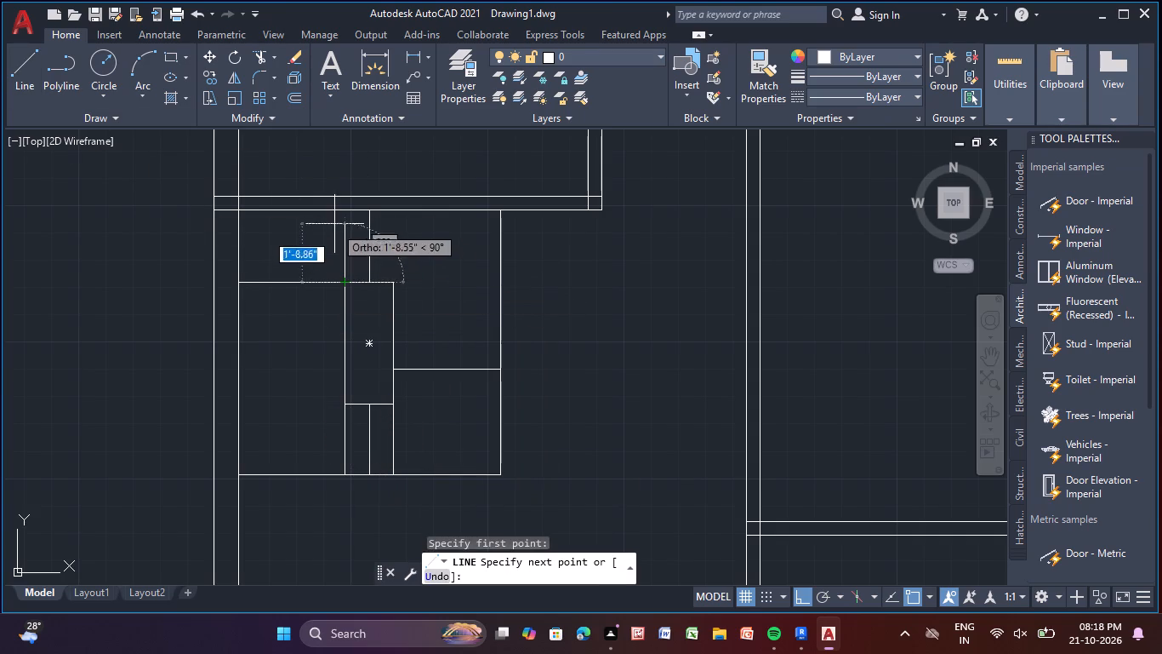
{"action": "left_click", "coordinate": [342, 208]}
{"action": "right_click", "coordinate": [346, 208]}
{"action": "left_click", "coordinate": [396, 223]}
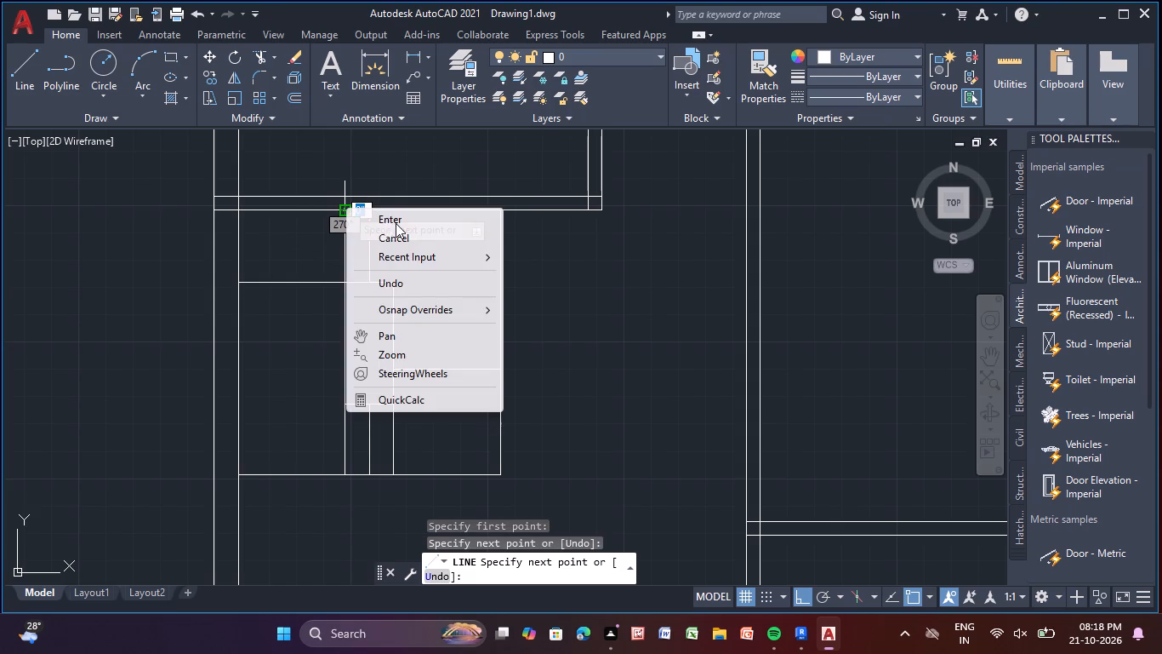
{"action": "left_click", "coordinate": [26, 70]}
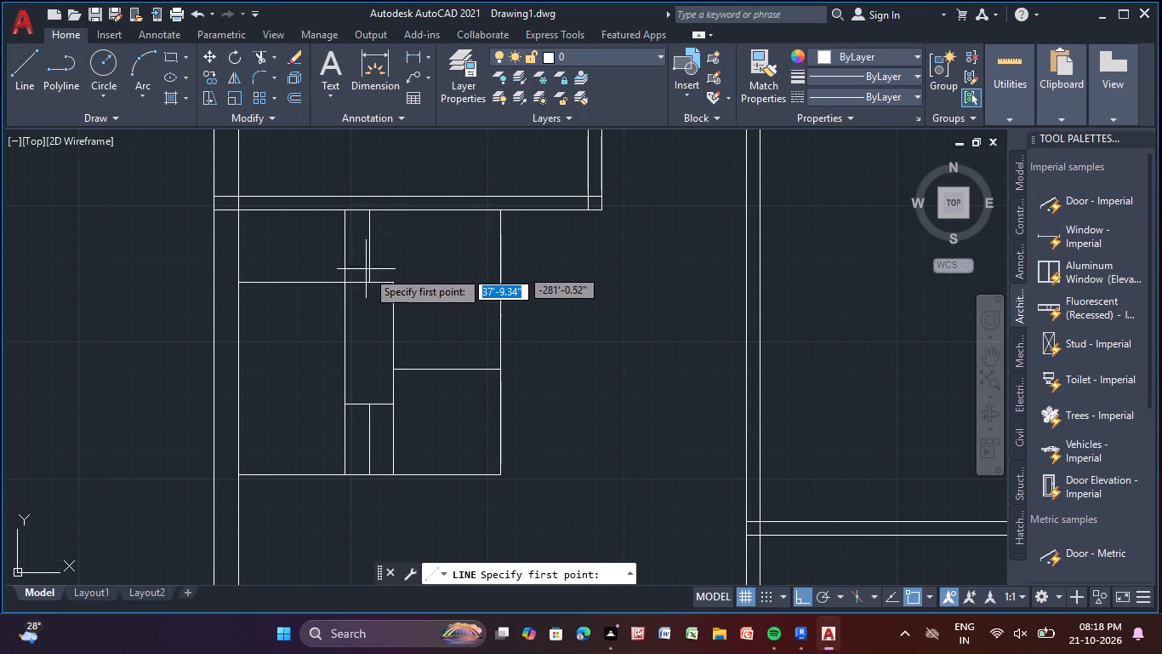
{"action": "left_click", "coordinate": [393, 288]}
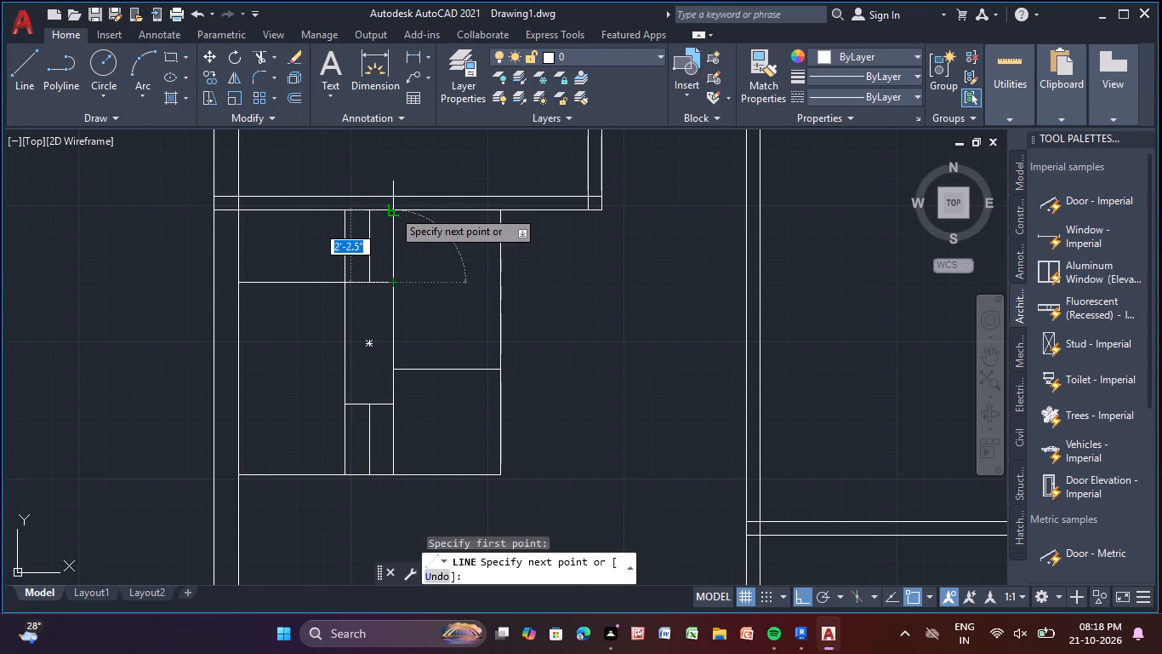
{"action": "left_click", "coordinate": [392, 209]}
{"action": "right_click", "coordinate": [442, 267]}
{"action": "left_click", "coordinate": [501, 280]}
Offset the horizontal line left of the small rectangle's top edge 10" downward, and offset the copy another 10" down.
{"action": "scroll", "coordinate": [504, 281], "scroll_direction": "down", "scroll_amount": 1}
{"action": "scroll", "coordinate": [450, 372], "scroll_direction": "up", "scroll_amount": 1}
{"action": "middle_click_drag", "start_coordinate": [452, 386], "coordinate": [455, 399]}
{"action": "left_click", "coordinate": [333, 240]}
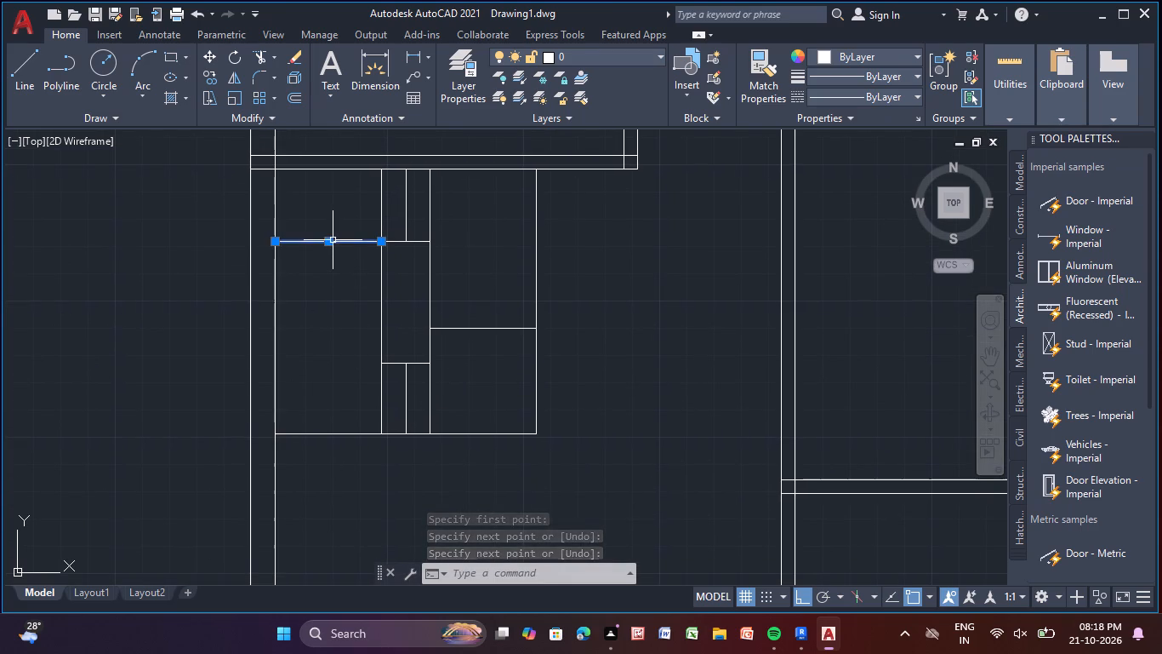
{"action": "left_click", "coordinate": [293, 96]}
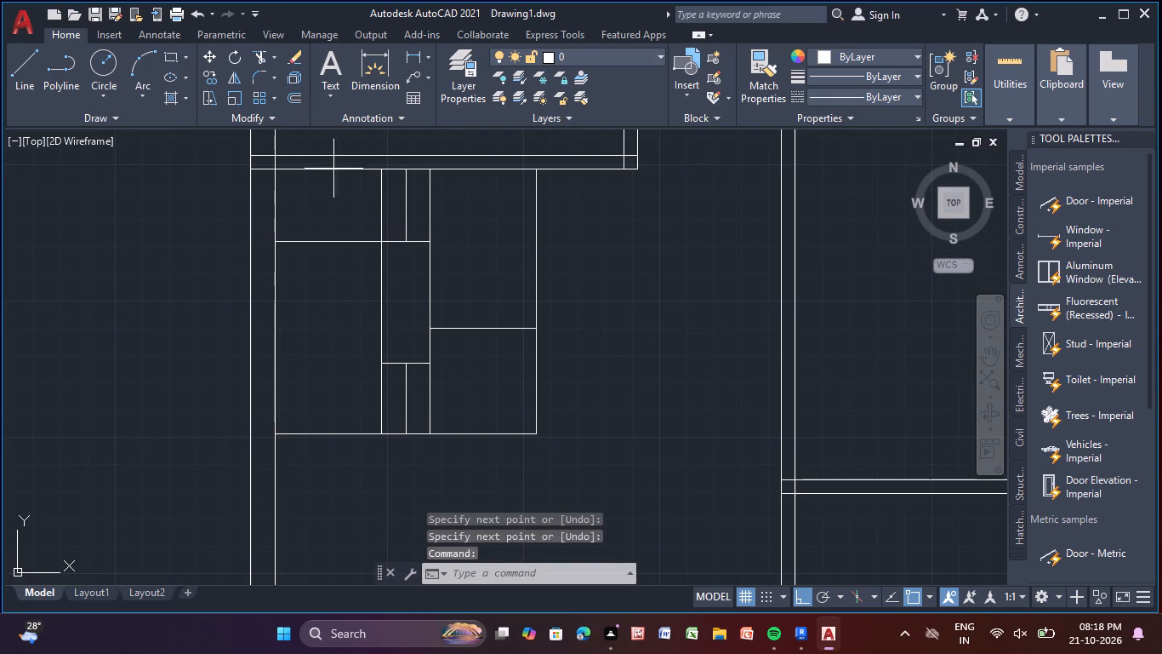
{"action": "key", "text": "Return"}
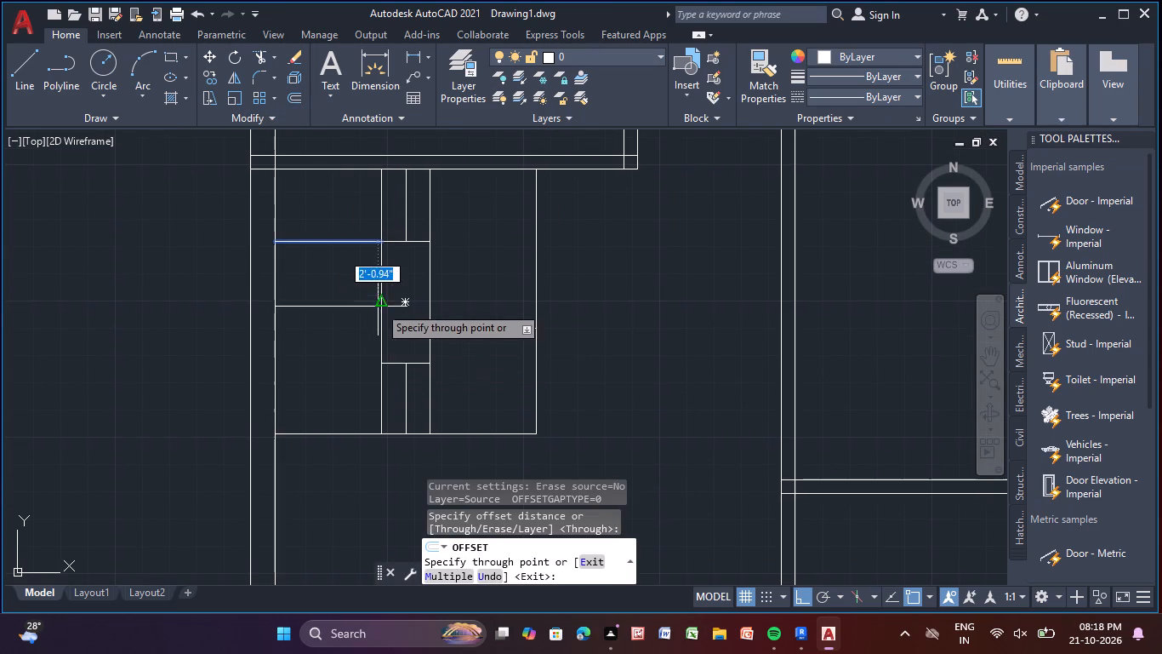
{"action": "type", "text": "10\""}
{"action": "key", "text": "Return"}
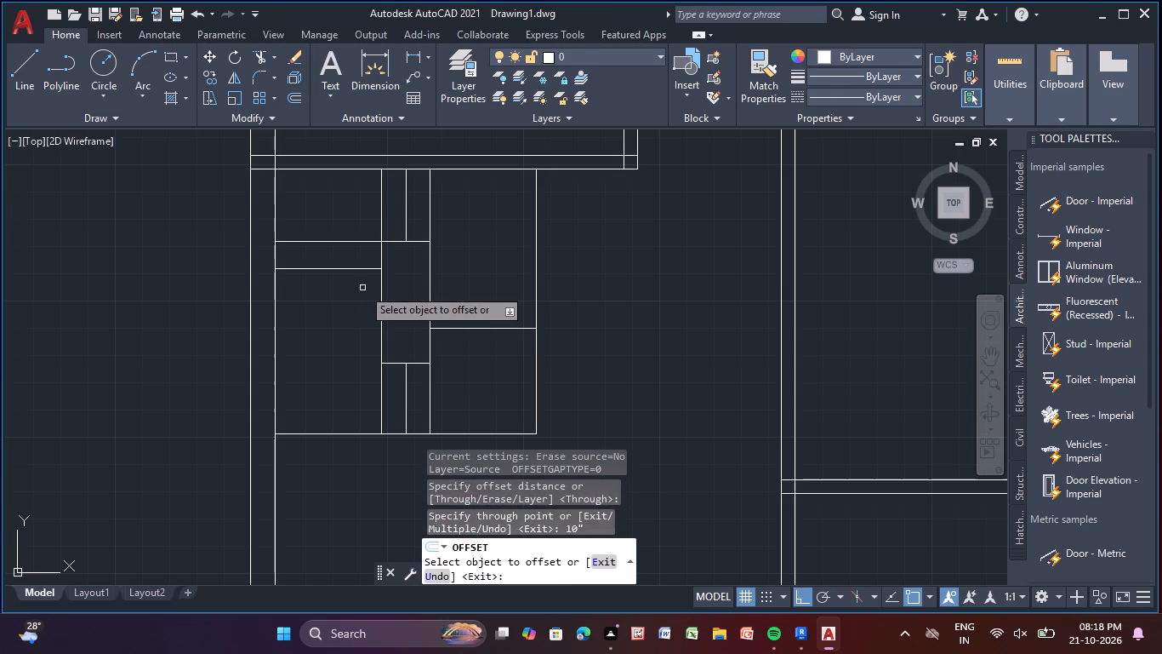
{"action": "left_click", "coordinate": [324, 268]}
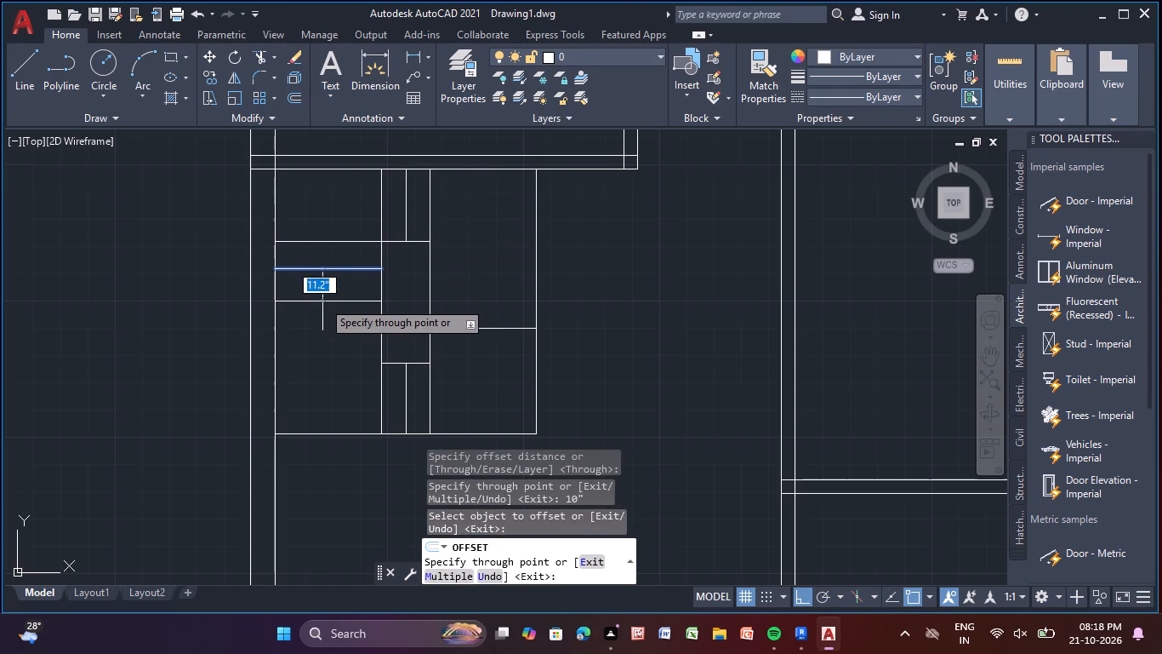
{"action": "type", "text": "10"}
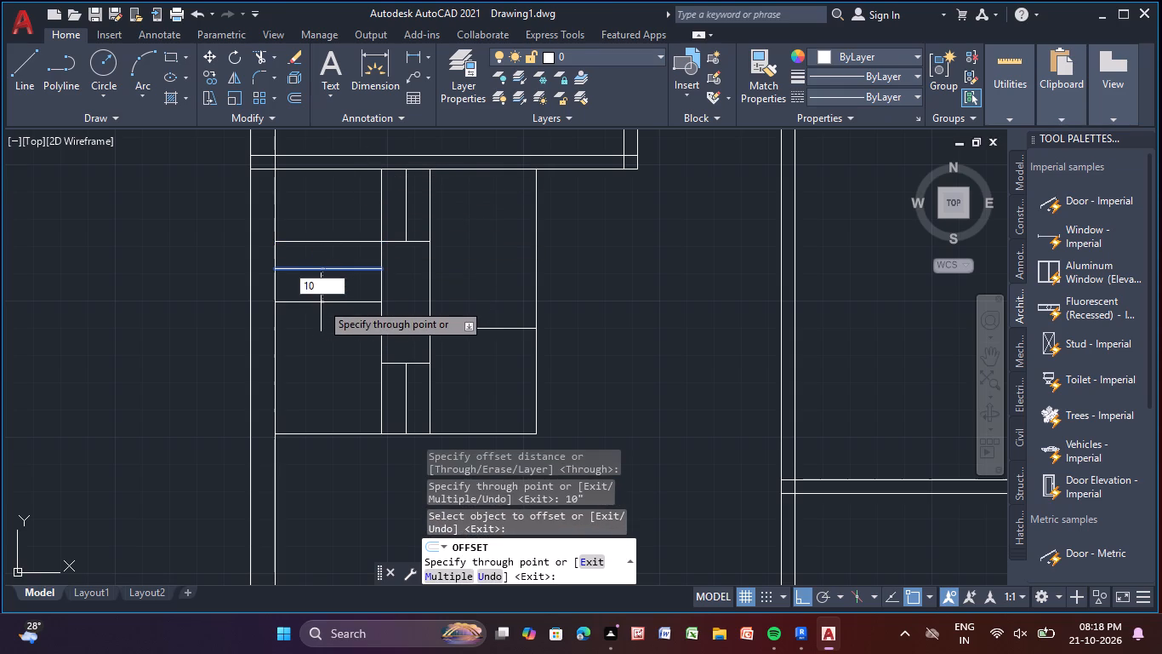
{"action": "key", "text": "shift+quotedbl"}
{"action": "key", "text": "Return"}
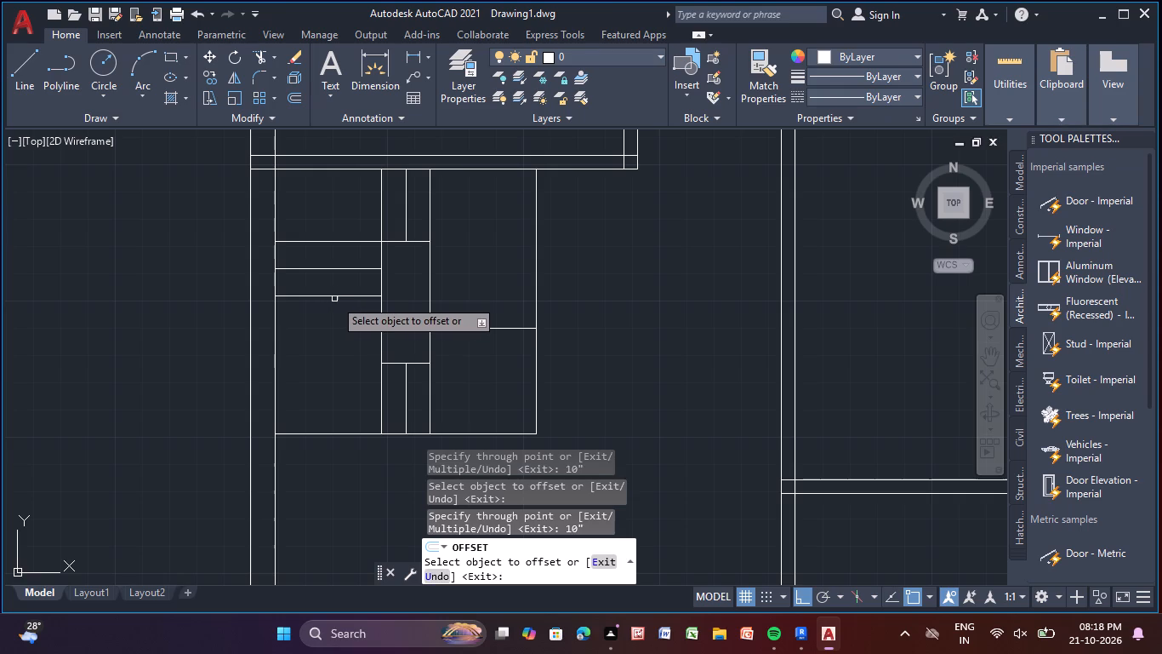
Continue the left stair treads downward with two more lines, each offset 10" from the one above.
{"action": "left_click", "coordinate": [339, 297]}
{"action": "type", "text": "10"}
{"action": "key", "text": "shift+quotedbl"}
{"action": "key", "text": "Return"}
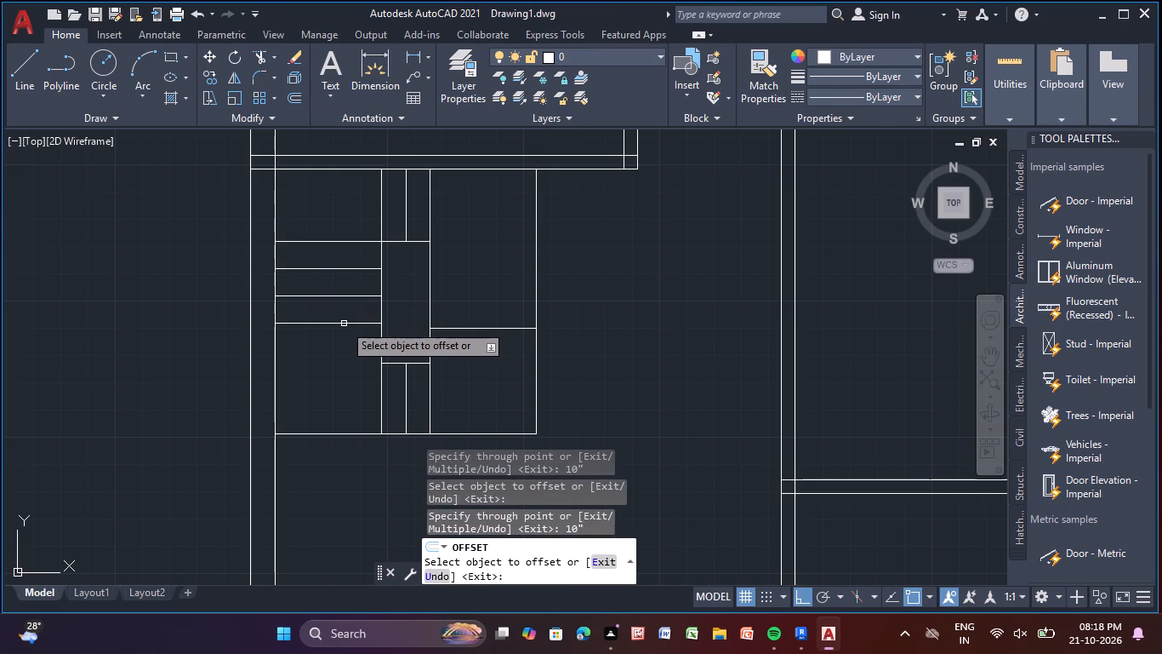
{"action": "left_click", "coordinate": [339, 324]}
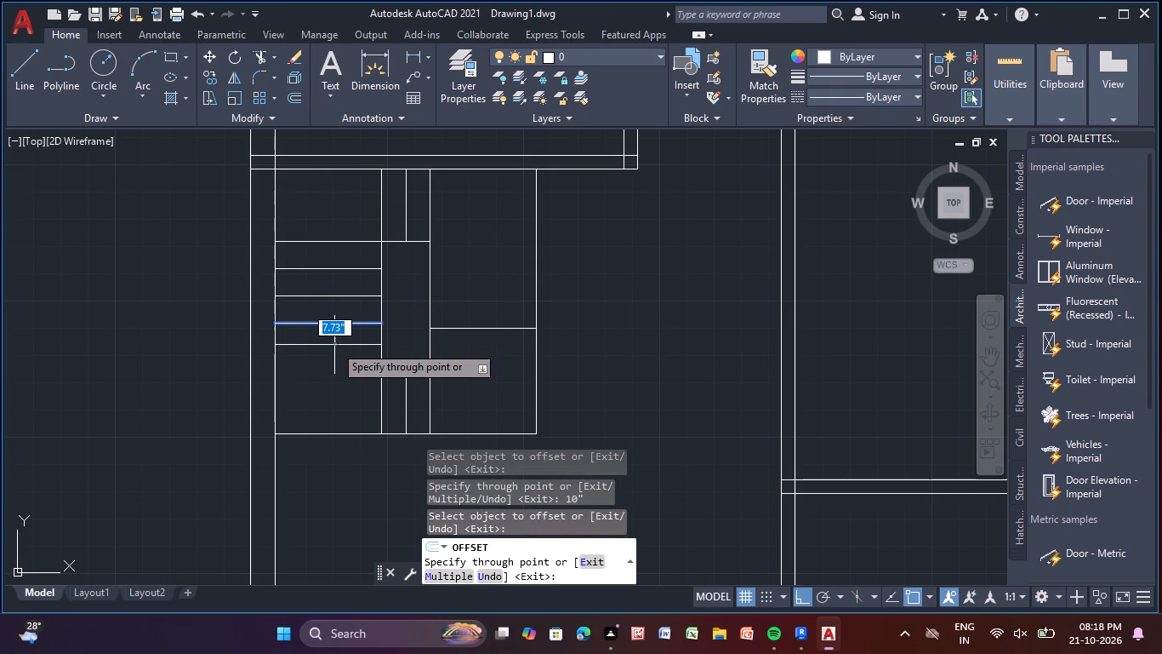
{"action": "type", "text": "10"}
{"action": "key", "text": "shift+quotedbl"}
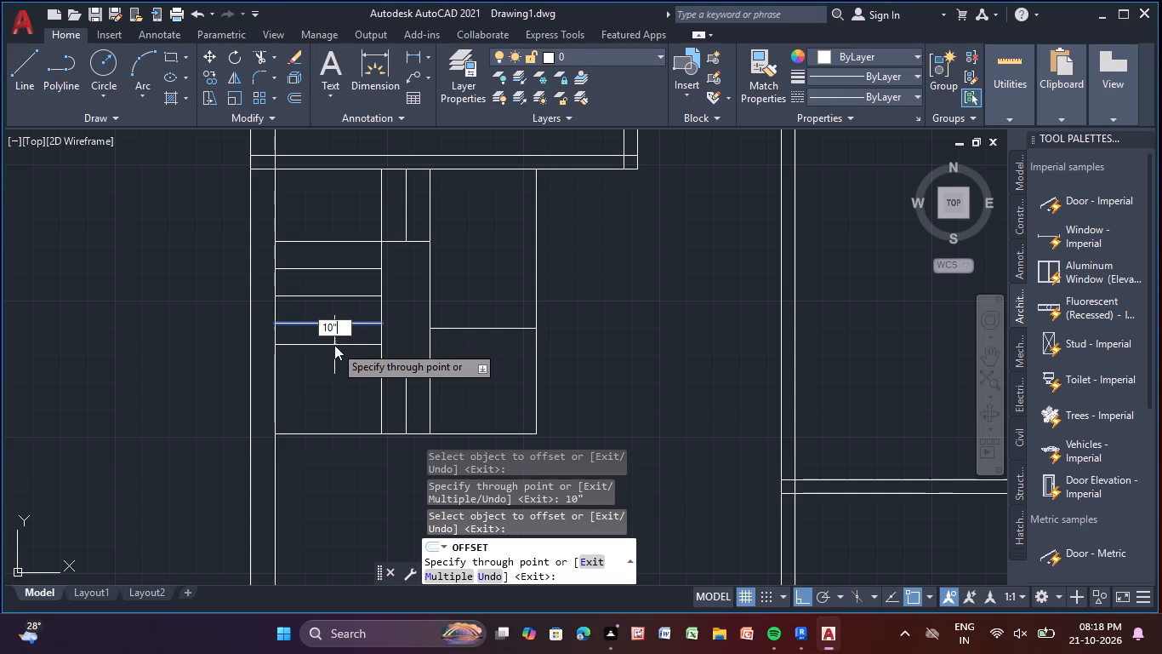
{"action": "key", "text": "Return"}
Offset the horizontal line in the enclosure's right bay 10" downward and 10" upward to form stair treads.
{"action": "left_click", "coordinate": [460, 330]}
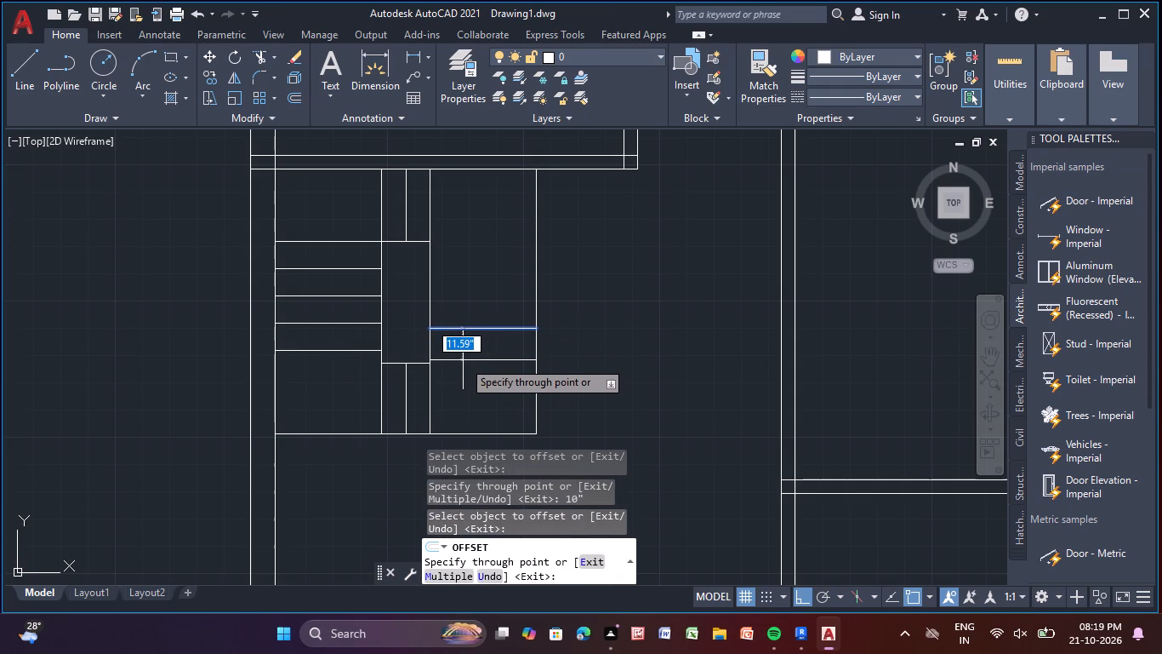
{"action": "type", "text": "10"}
{"action": "key", "text": "shift+quotedbl"}
{"action": "key", "text": "Return"}
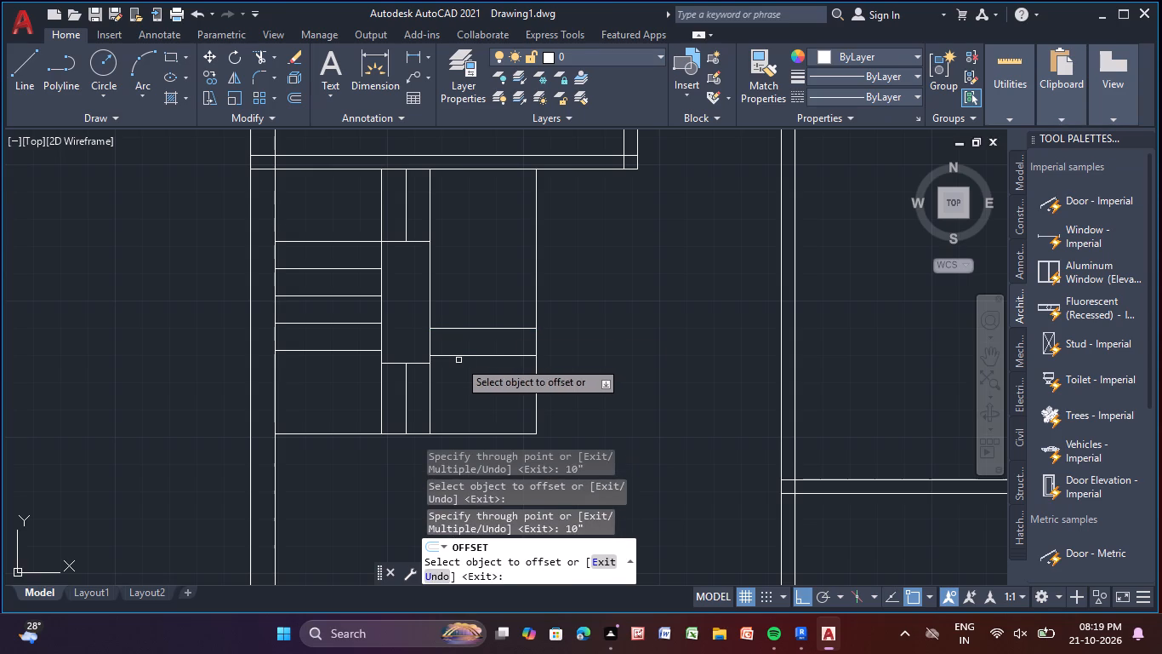
{"action": "left_click", "coordinate": [498, 329]}
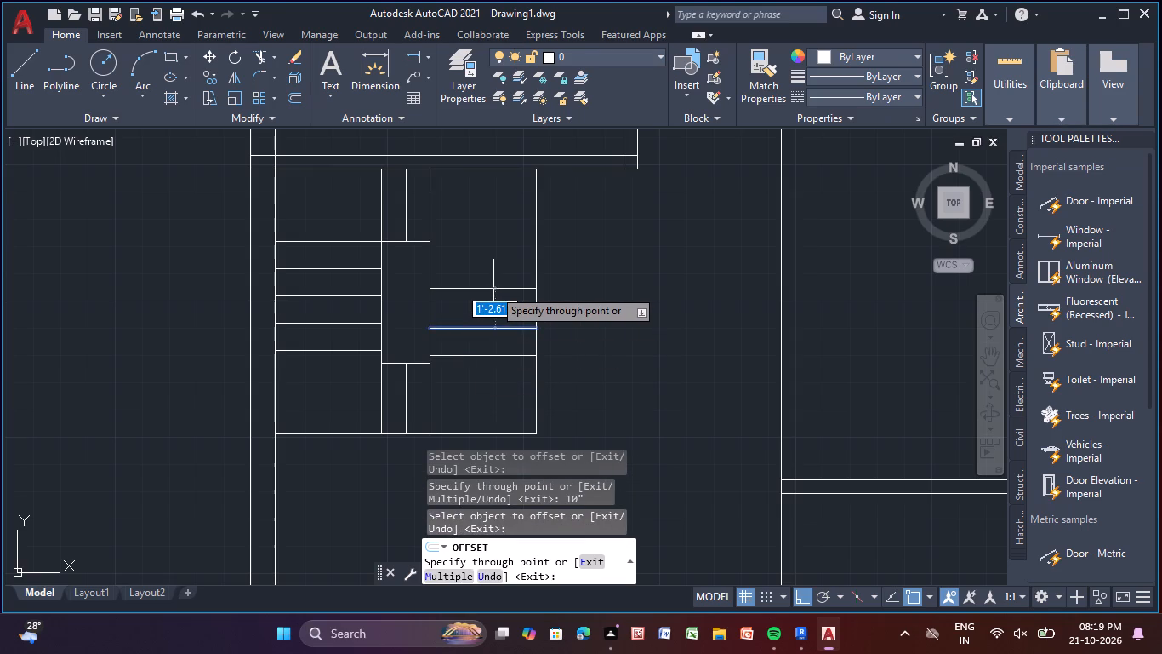
{"action": "type", "text": "10"}
{"action": "key", "text": "shift+quotedbl"}
{"action": "key", "text": "Return"}
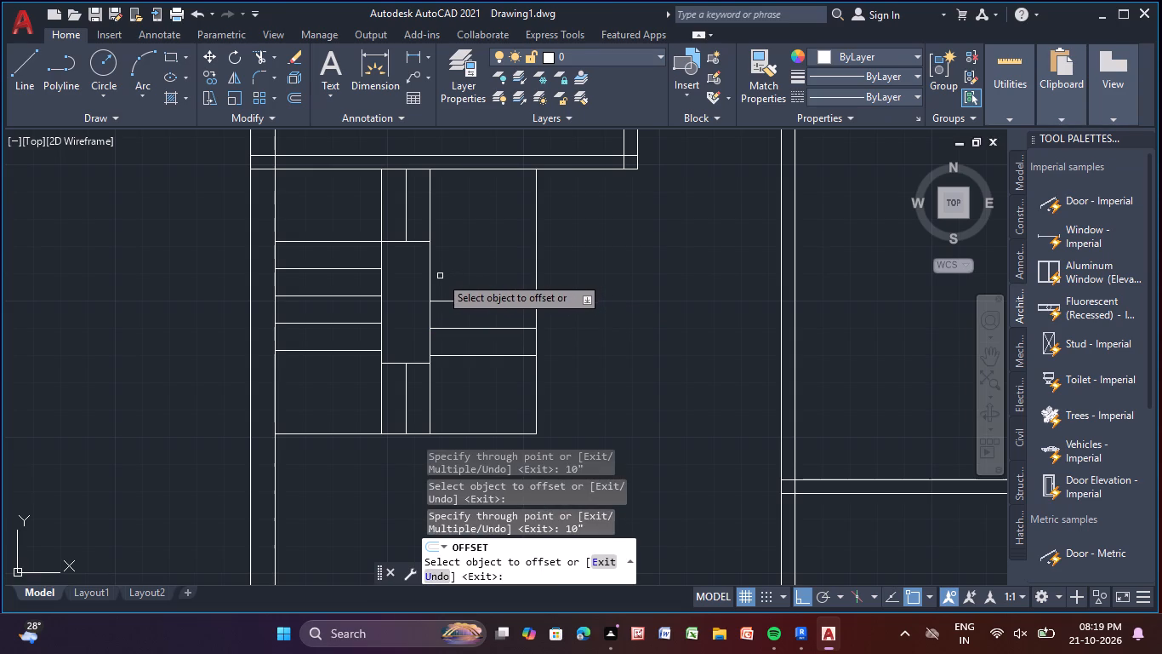
{"action": "key", "text": "Escape"}
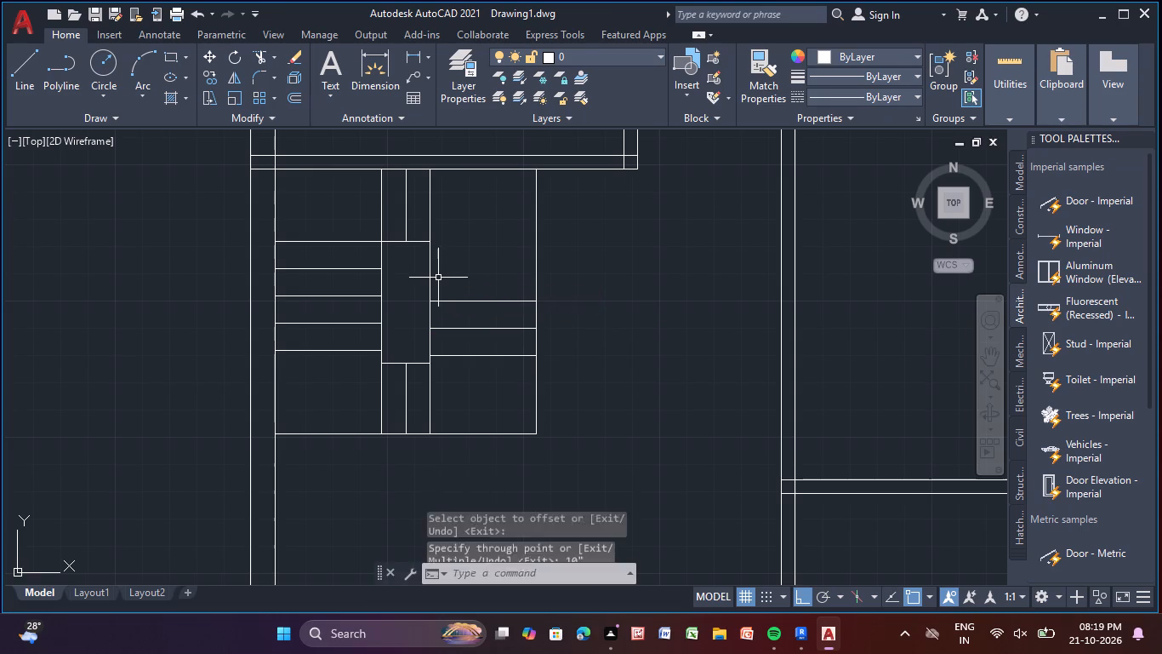
Draw a diagonal line from the enclosure's top-left corner to the small rectangle's upper-left corner.
{"action": "left_click", "coordinate": [19, 66]}
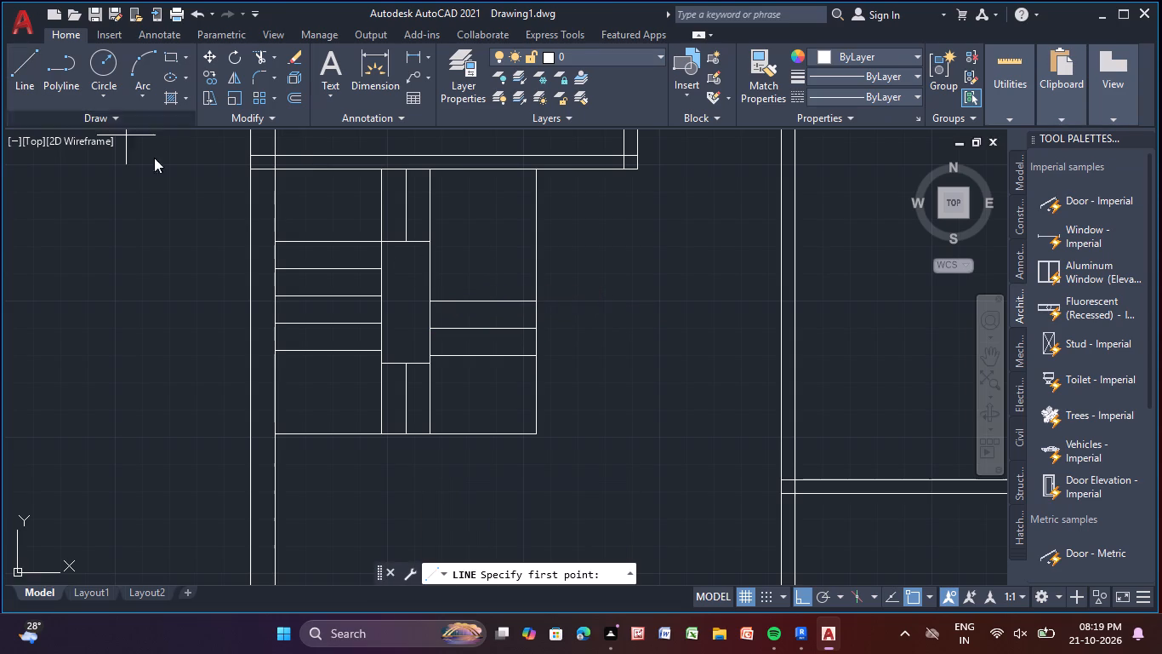
{"action": "left_click", "coordinate": [277, 173]}
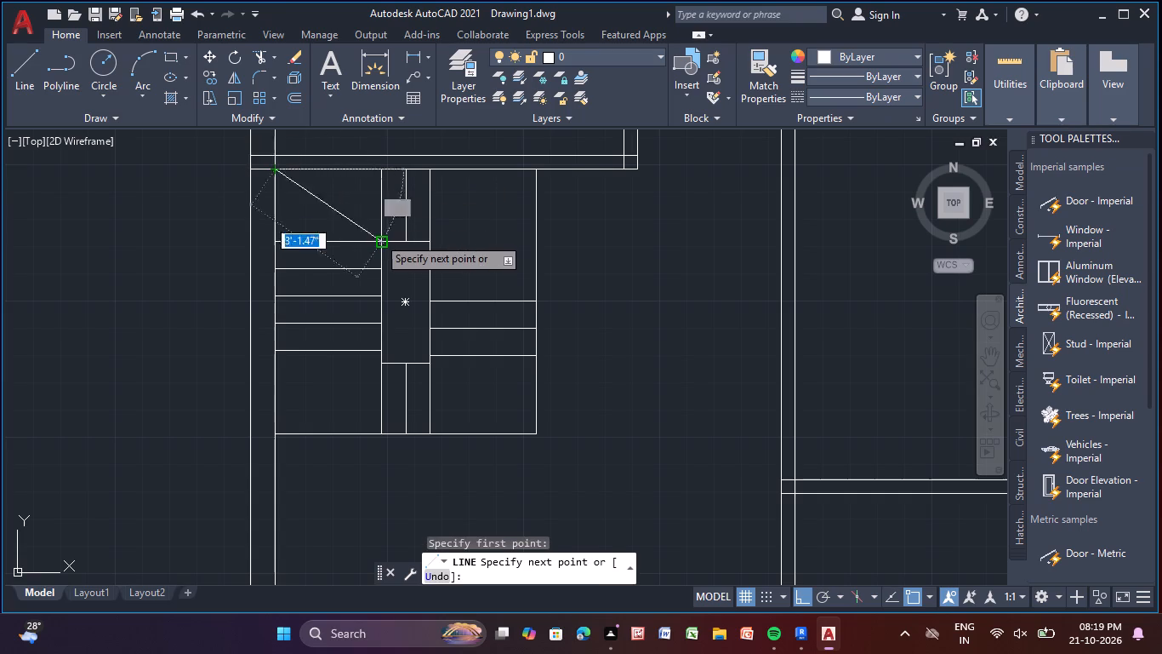
{"action": "left_click", "coordinate": [380, 238]}
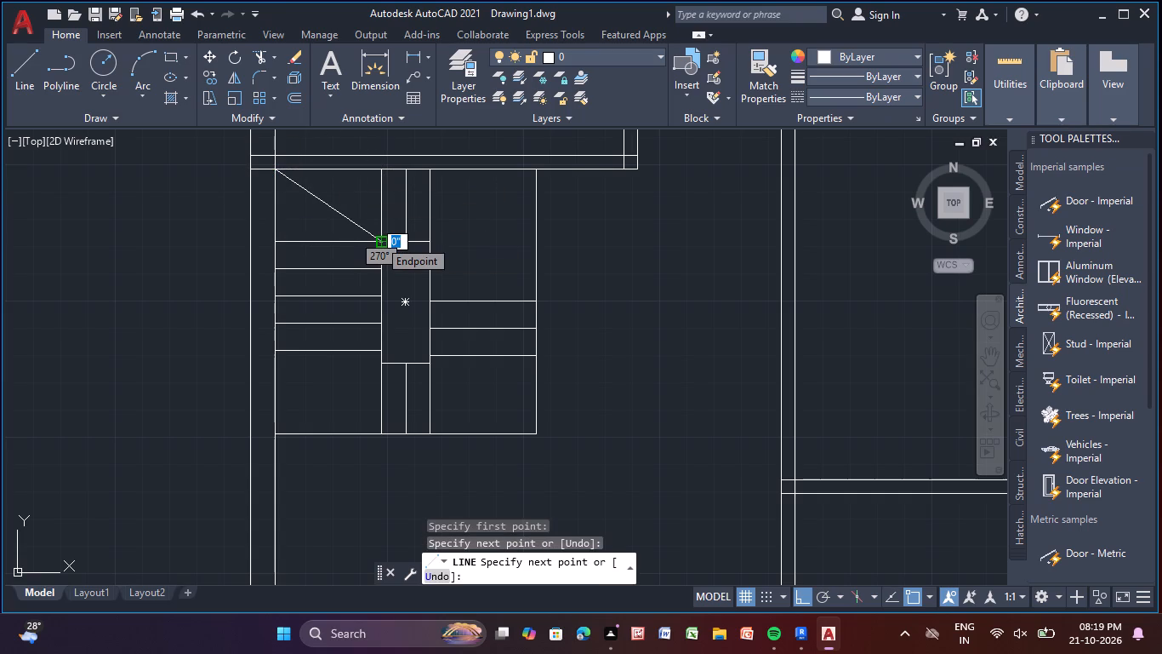
{"action": "key", "text": "Escape"}
Draw diagonal lines from the small rectangle's two lower corners to the enclosure's bottom-left and bottom-right corners.
{"action": "scroll", "coordinate": [379, 239], "scroll_direction": "up", "scroll_amount": 1}
{"action": "left_click", "coordinate": [28, 78]}
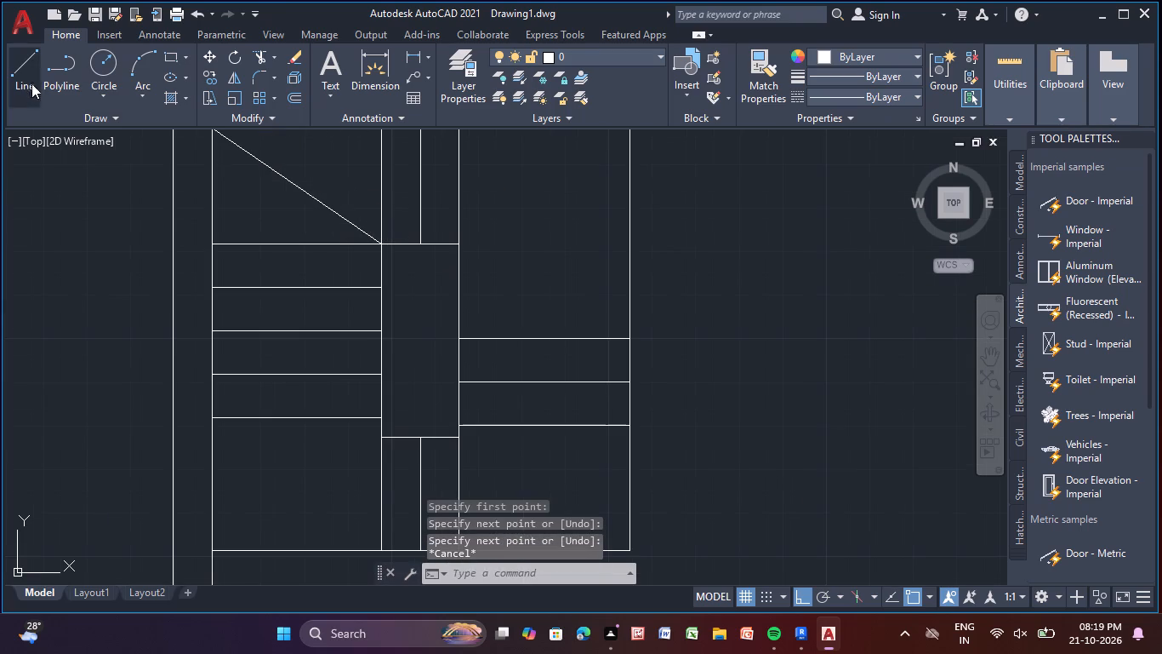
{"action": "middle_click_drag", "start_coordinate": [402, 330], "coordinate": [453, 186]}
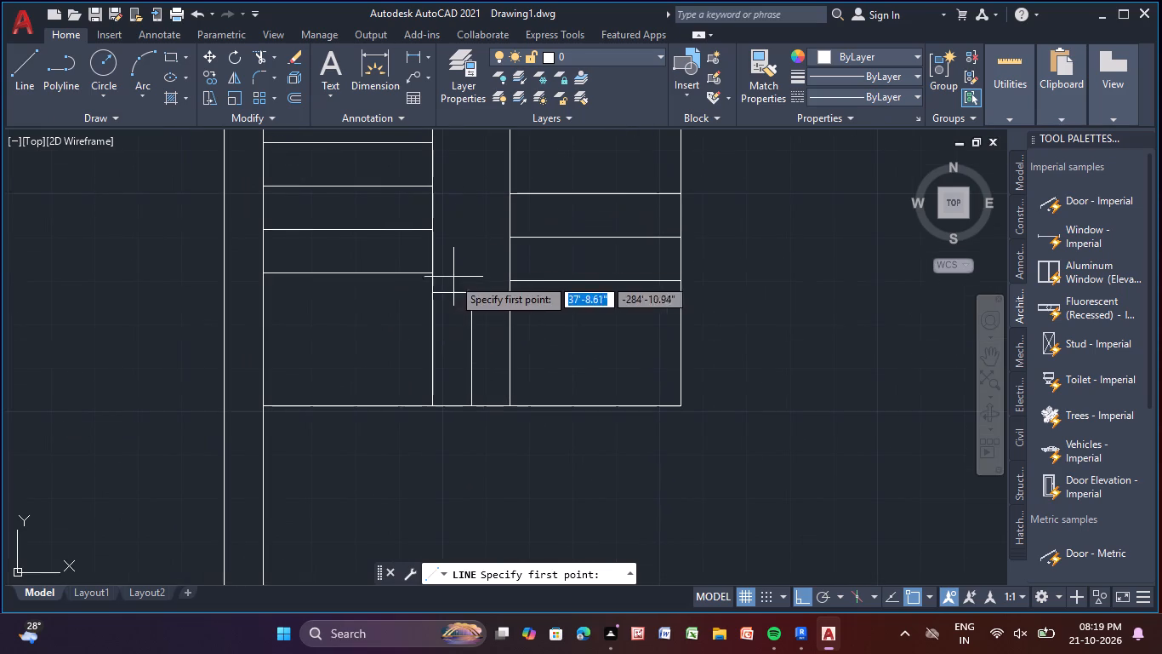
{"action": "left_click", "coordinate": [433, 292]}
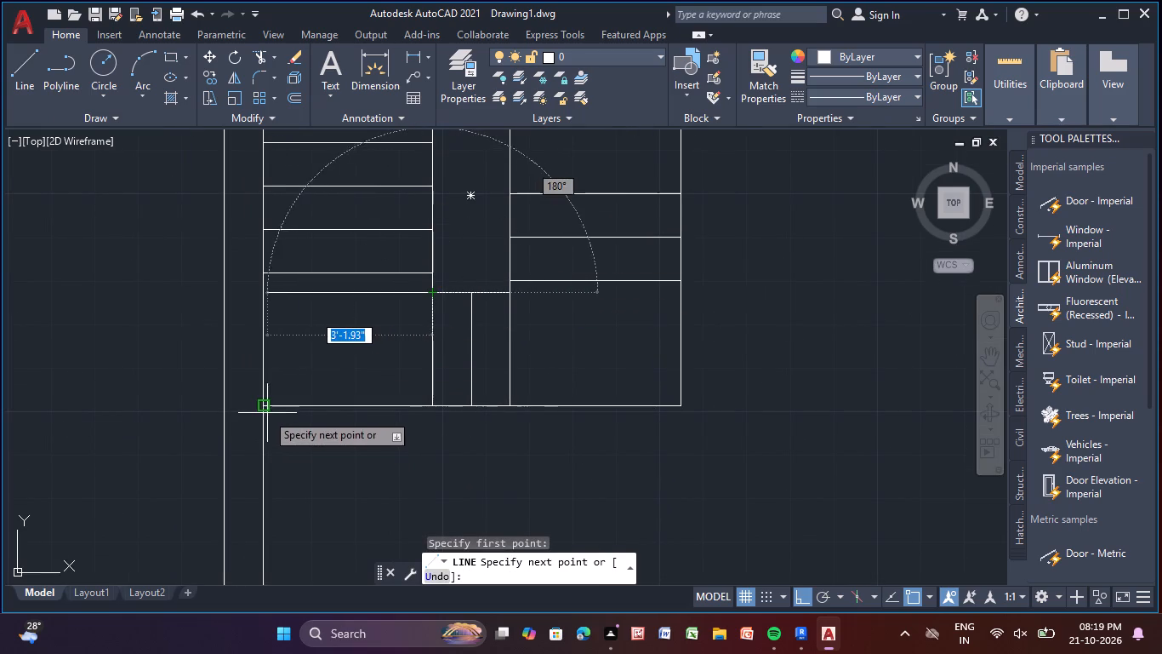
{"action": "left_click", "coordinate": [265, 410]}
{"action": "right_click", "coordinate": [294, 413]}
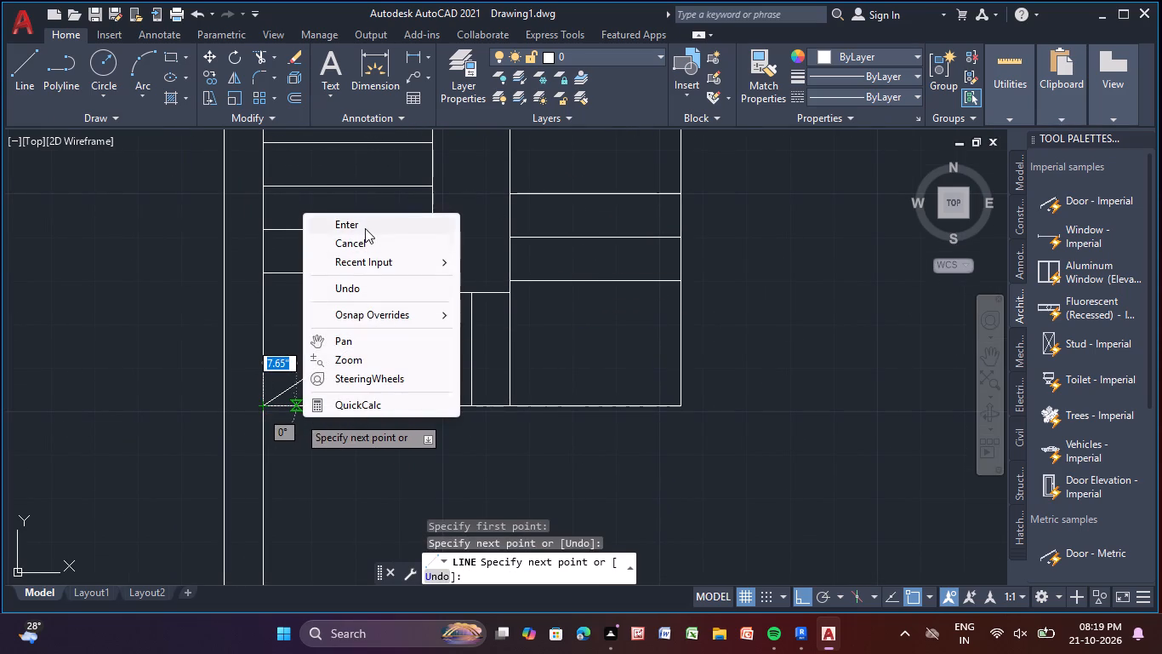
{"action": "left_click", "coordinate": [365, 227]}
{"action": "left_click", "coordinate": [18, 72]}
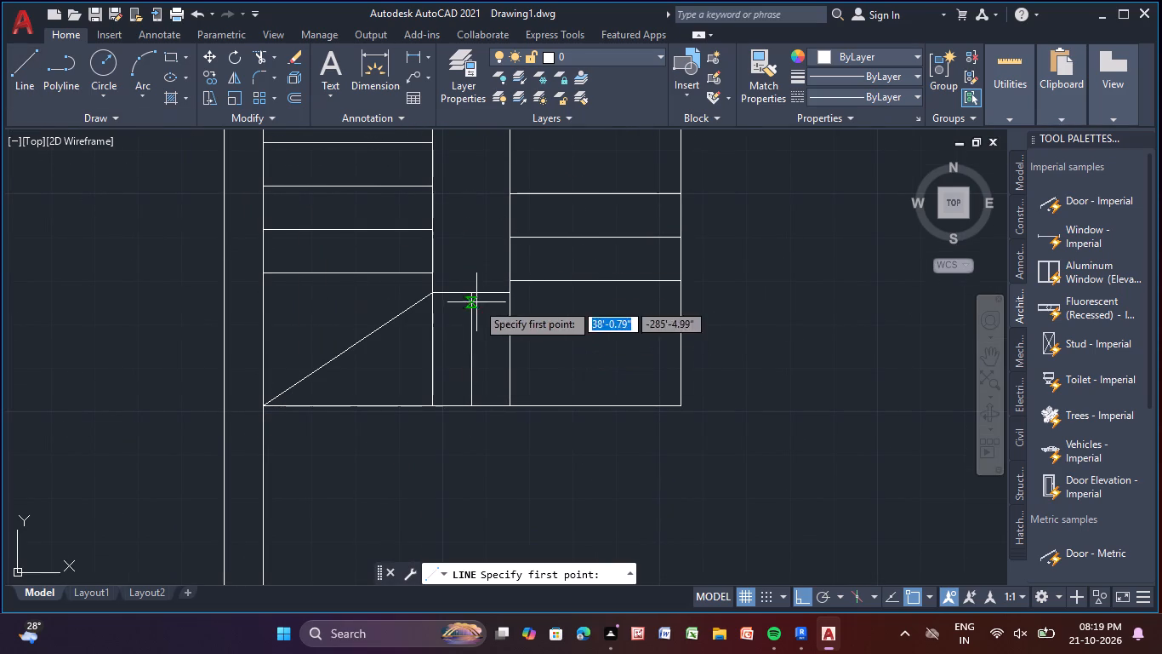
{"action": "left_click", "coordinate": [509, 295]}
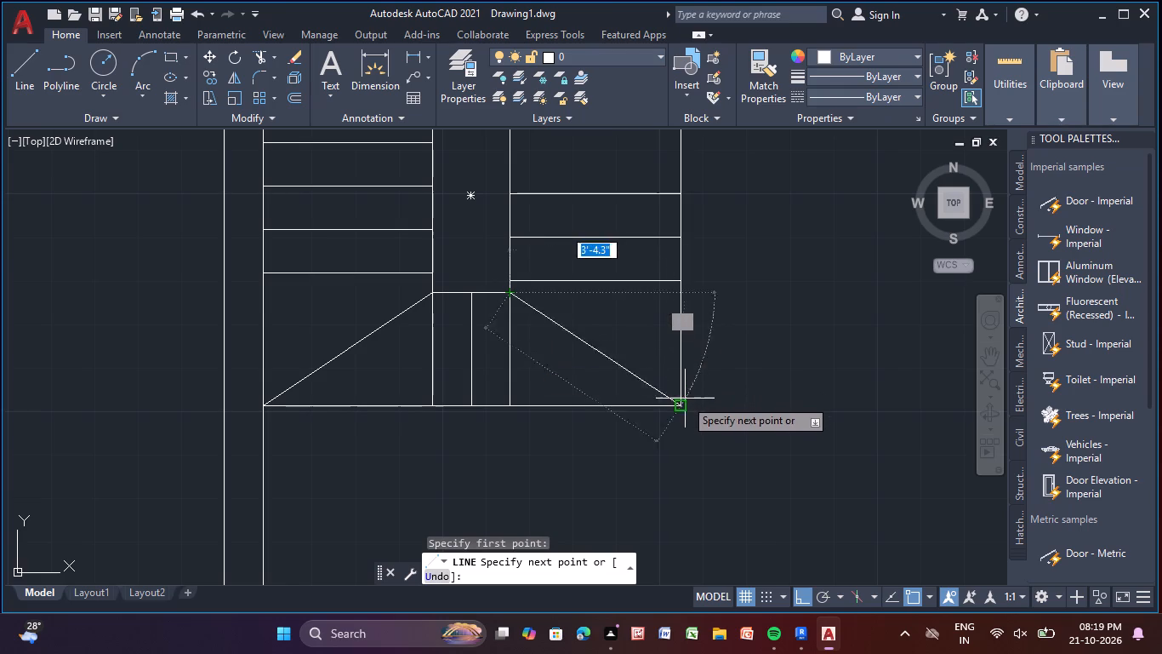
{"action": "left_click", "coordinate": [679, 410]}
{"action": "right_click", "coordinate": [679, 410]}
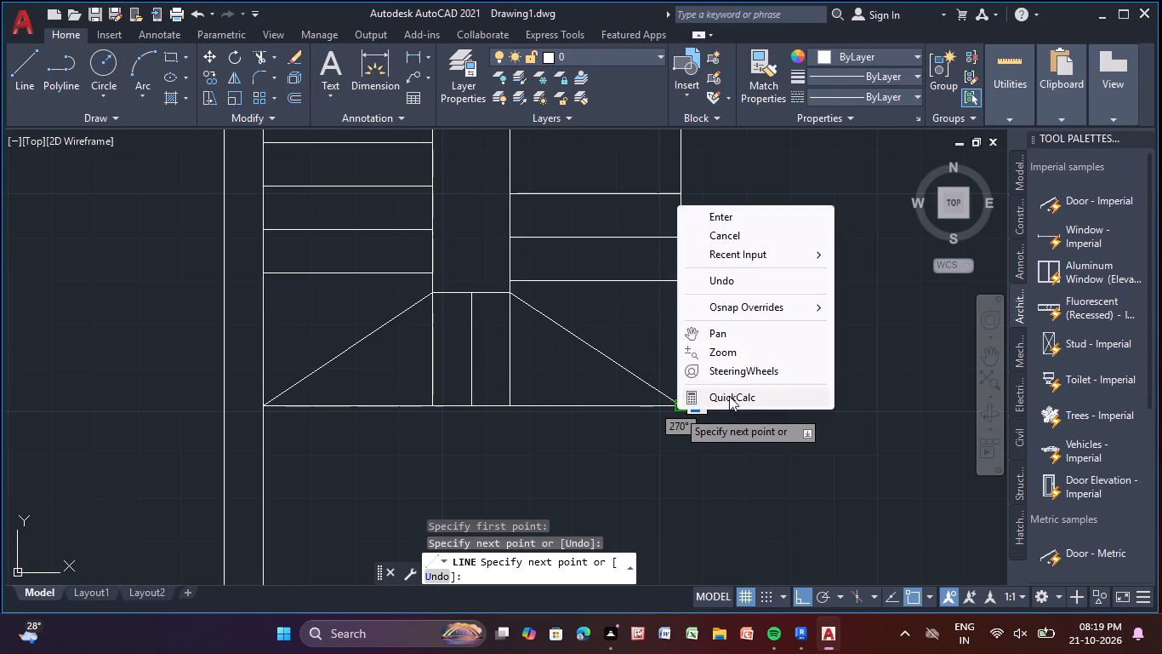
{"action": "left_click", "coordinate": [749, 215]}
Draw a diagonal line across the left treads, from the second tread line's right end to the fourth's left end.
{"action": "scroll", "coordinate": [700, 248], "scroll_direction": "down", "scroll_amount": 3}
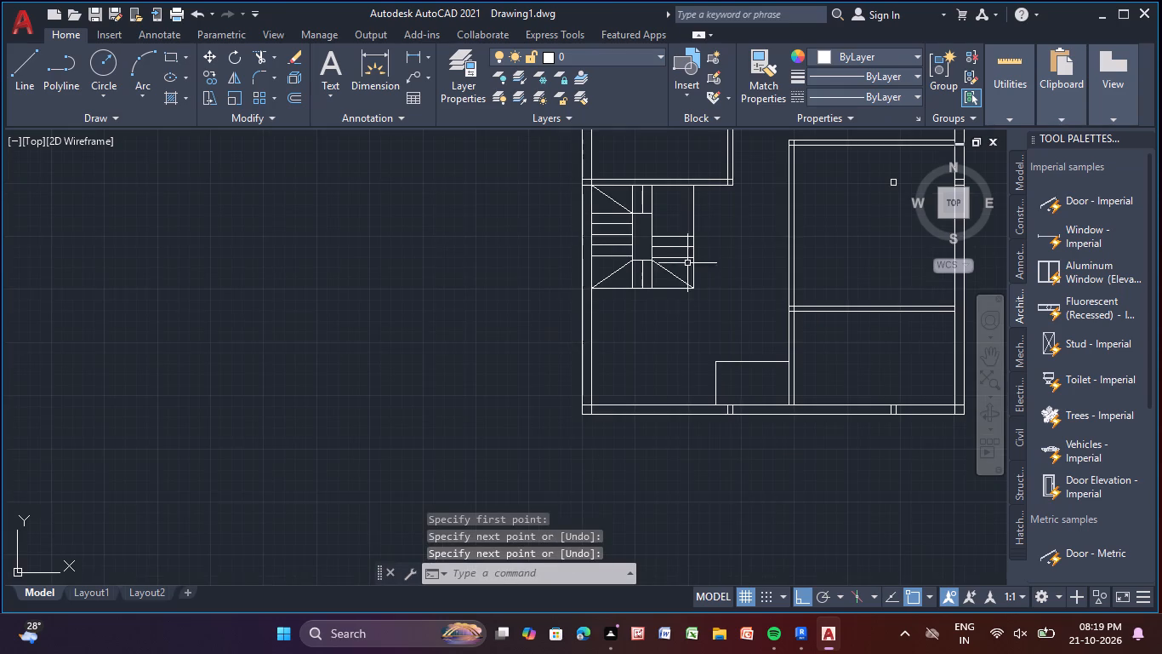
{"action": "middle_click_drag", "start_coordinate": [647, 345], "coordinate": [602, 462]}
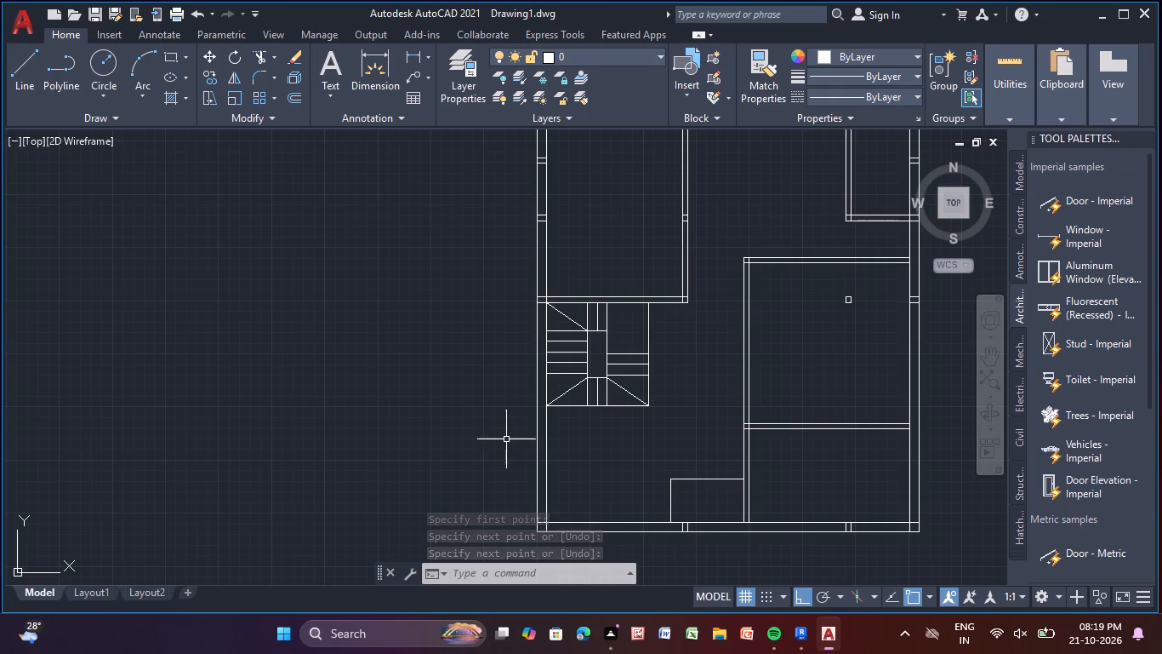
{"action": "scroll", "coordinate": [567, 381], "scroll_direction": "up", "scroll_amount": 2}
{"action": "scroll", "coordinate": [537, 313], "scroll_direction": "up", "scroll_amount": 1}
{"action": "middle_click_drag", "start_coordinate": [533, 315], "coordinate": [335, 317]}
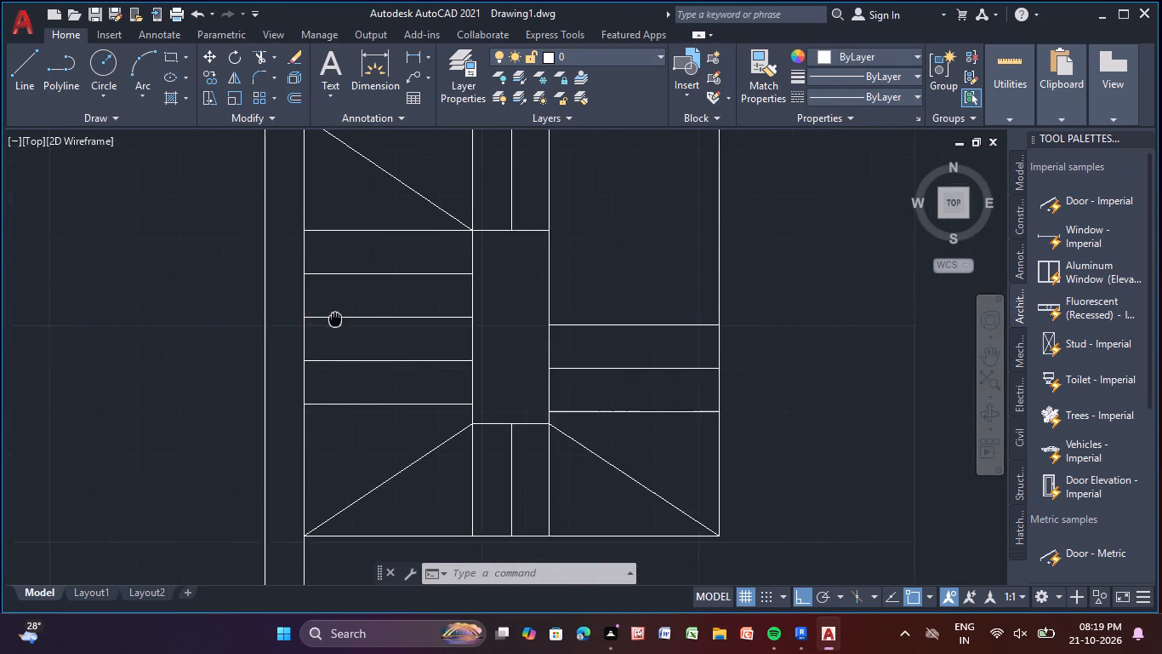
{"action": "middle_click_drag", "start_coordinate": [335, 317], "coordinate": [332, 313]}
{"action": "scroll", "coordinate": [331, 310], "scroll_direction": "down", "scroll_amount": 2}
{"action": "left_click", "coordinate": [34, 70]}
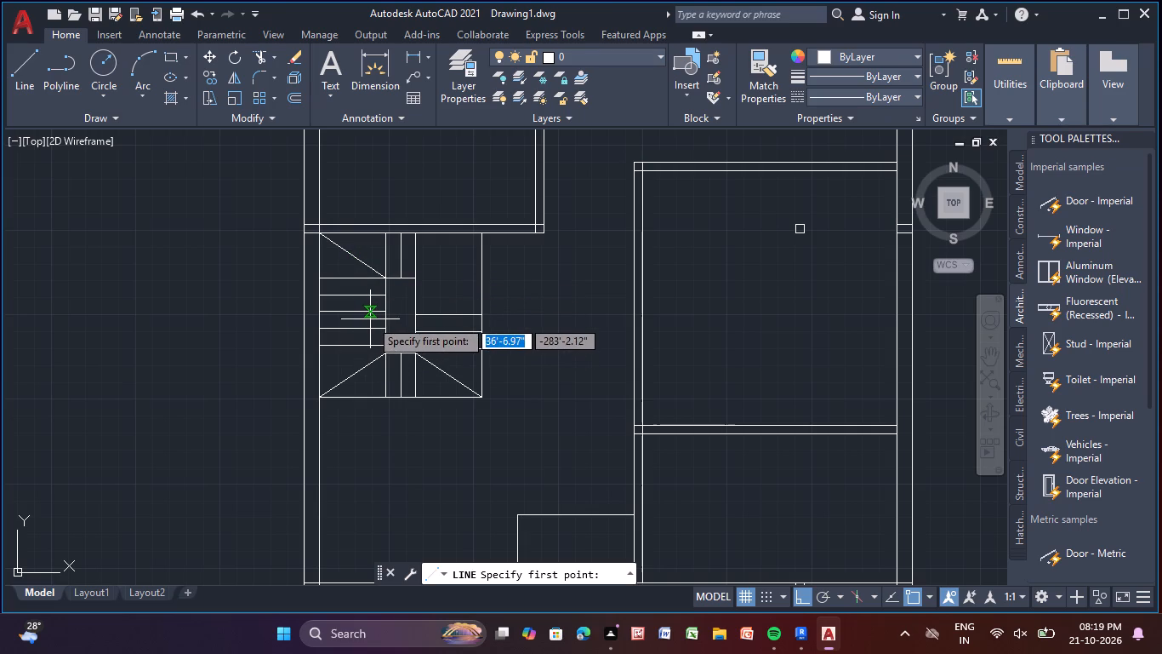
{"action": "middle_click_drag", "start_coordinate": [370, 319], "coordinate": [456, 320]}
{"action": "scroll", "coordinate": [456, 320], "scroll_direction": "up", "scroll_amount": 1}
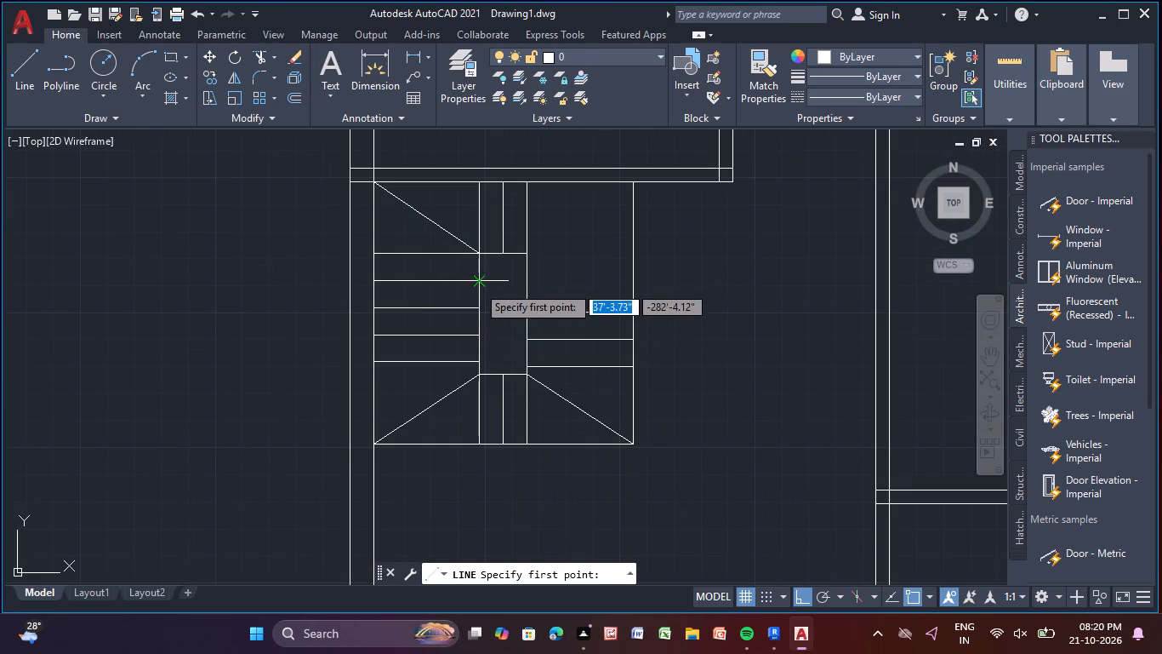
{"action": "left_click", "coordinate": [477, 285]}
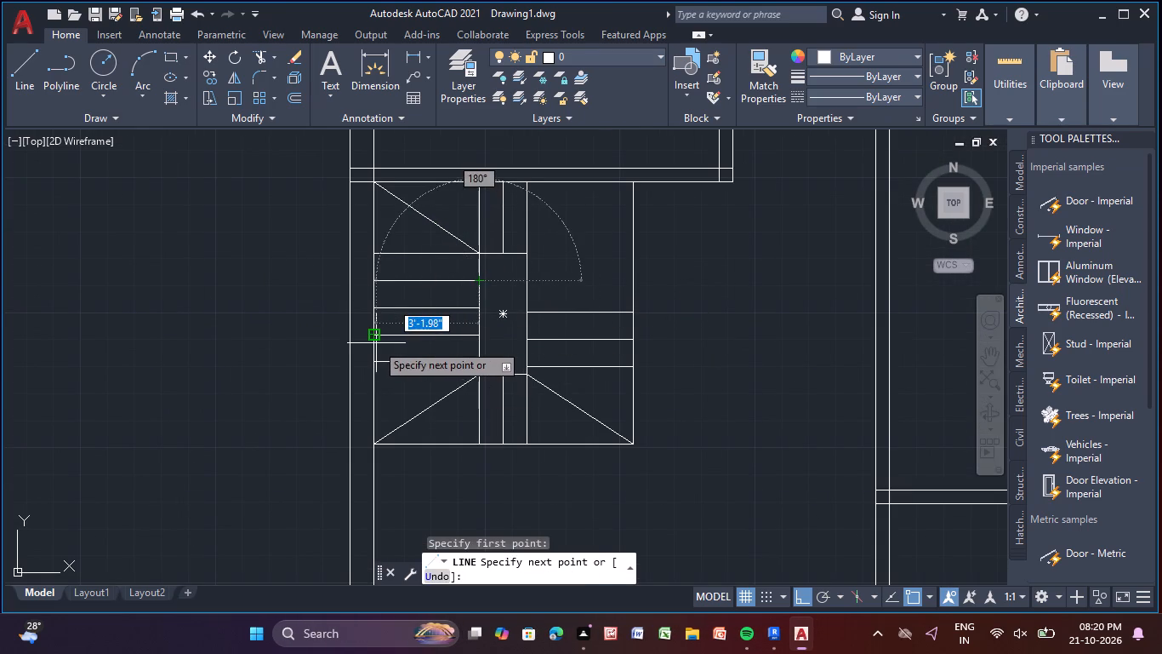
{"action": "left_click", "coordinate": [376, 343]}
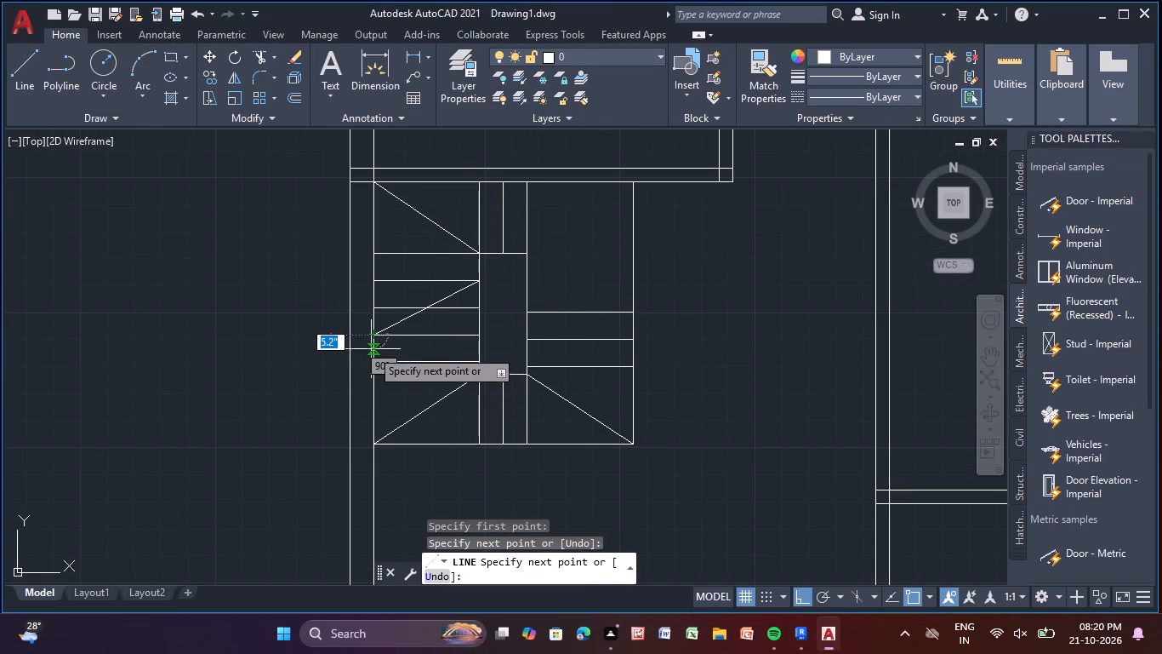
{"action": "key", "text": "Escape"}
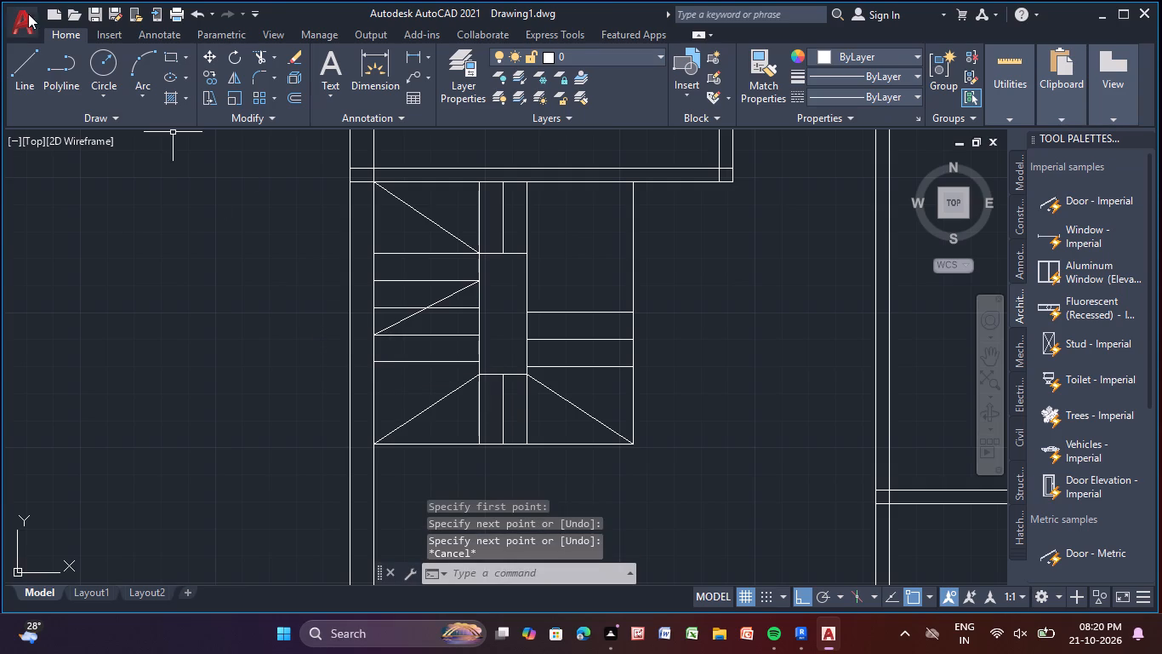
Draw a second diagonal line across the left treads, just below the existing diagonal and nearly parallel to it.
{"action": "left_click", "coordinate": [25, 55]}
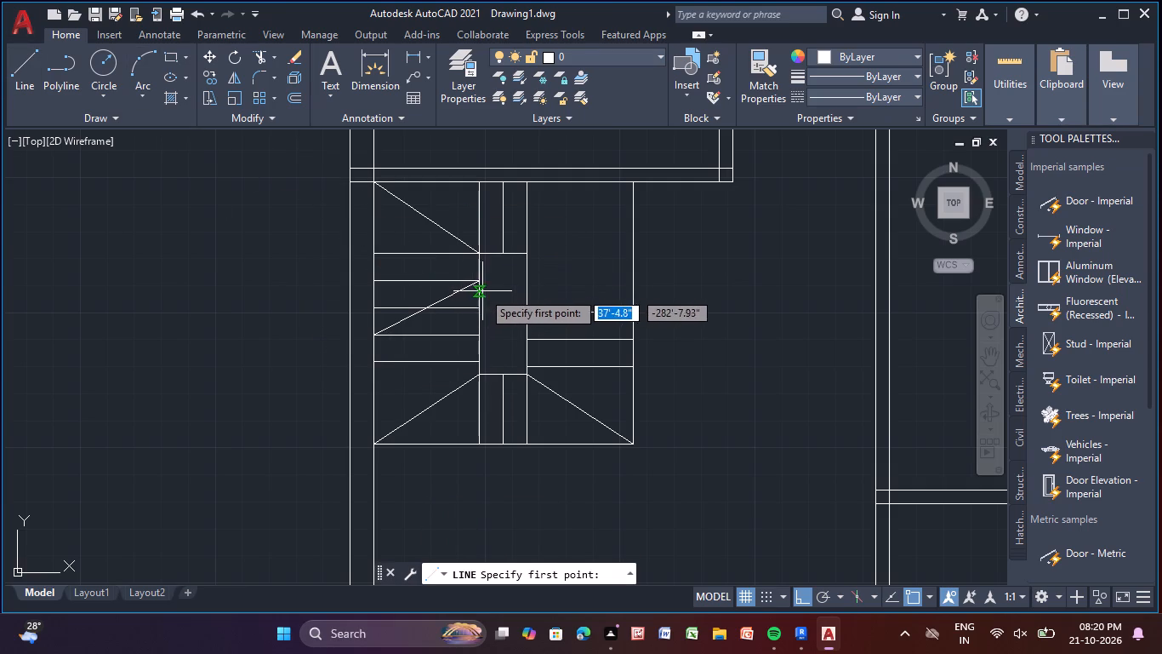
{"action": "scroll", "coordinate": [483, 288], "scroll_direction": "up", "scroll_amount": 5}
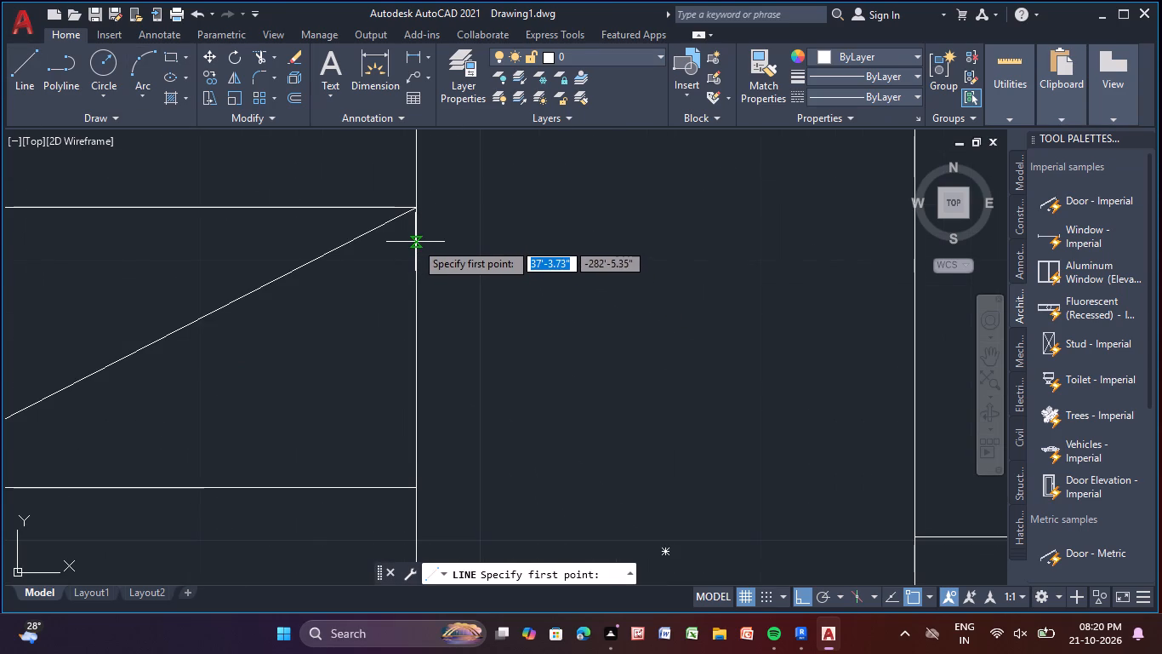
{"action": "left_click", "coordinate": [415, 241]}
{"action": "middle_click_drag", "start_coordinate": [295, 330], "coordinate": [555, 181]}
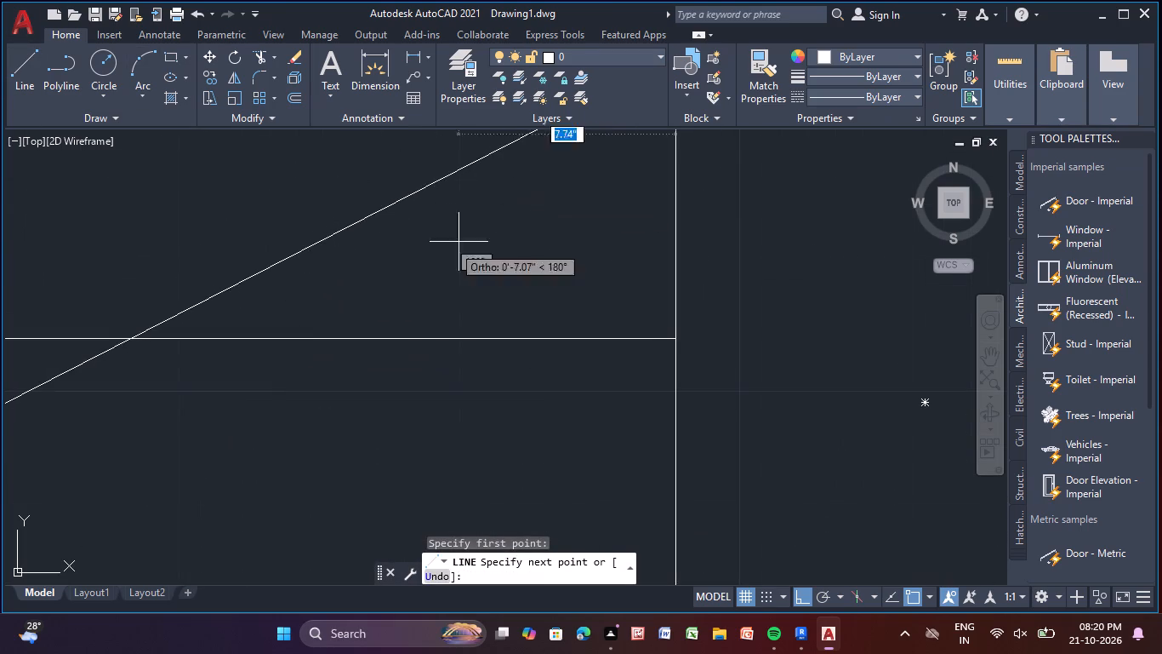
{"action": "scroll", "coordinate": [208, 405], "scroll_direction": "down", "scroll_amount": 3}
{"action": "middle_click_drag", "start_coordinate": [208, 405], "coordinate": [383, 325]}
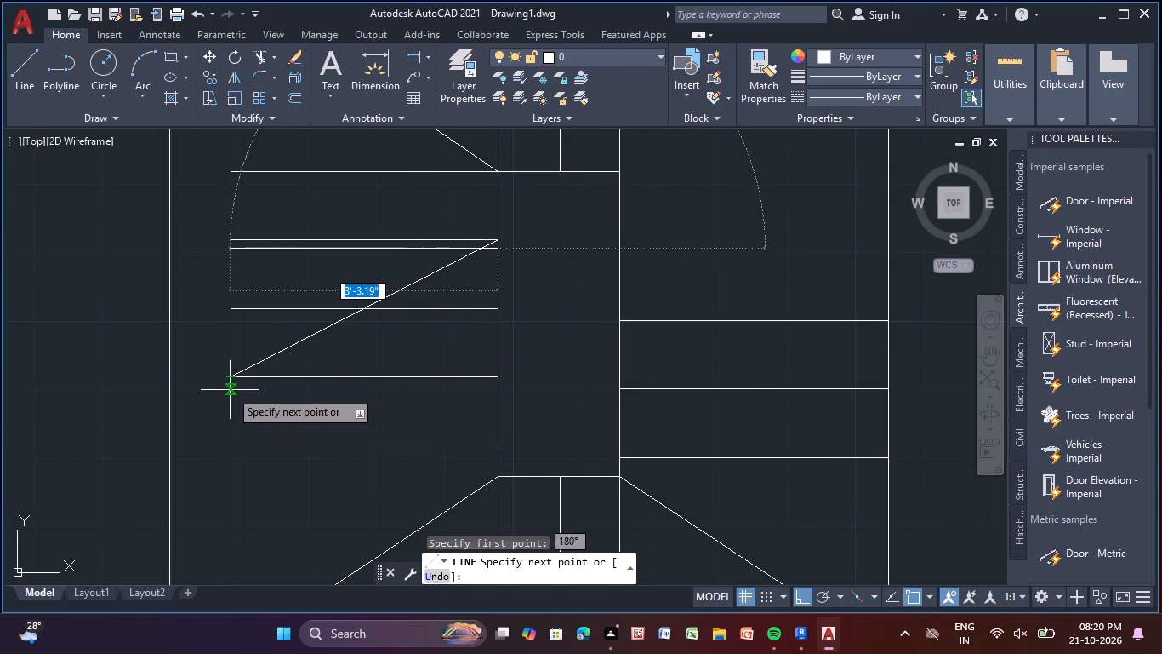
{"action": "left_click", "coordinate": [230, 390]}
{"action": "key", "text": "Escape"}
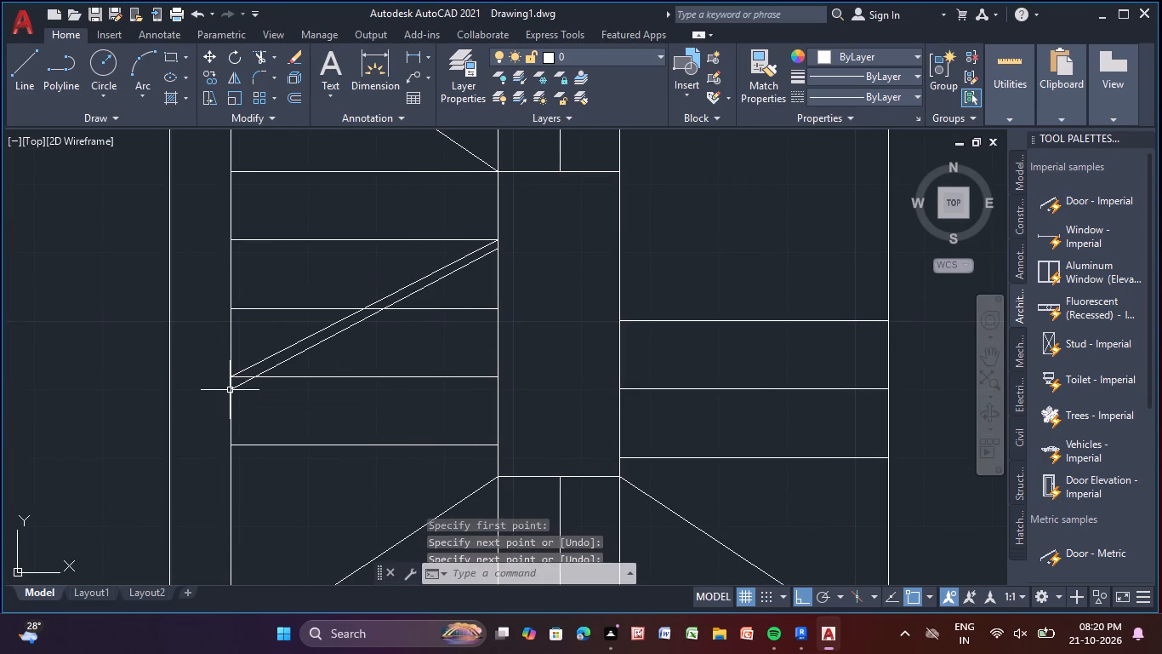
Draw the stair direction line from the lower diagonal down about 3'-2", across about 5'-1", and up about 3'-3" to the right bay's top tread.
{"action": "left_click", "coordinate": [27, 72]}
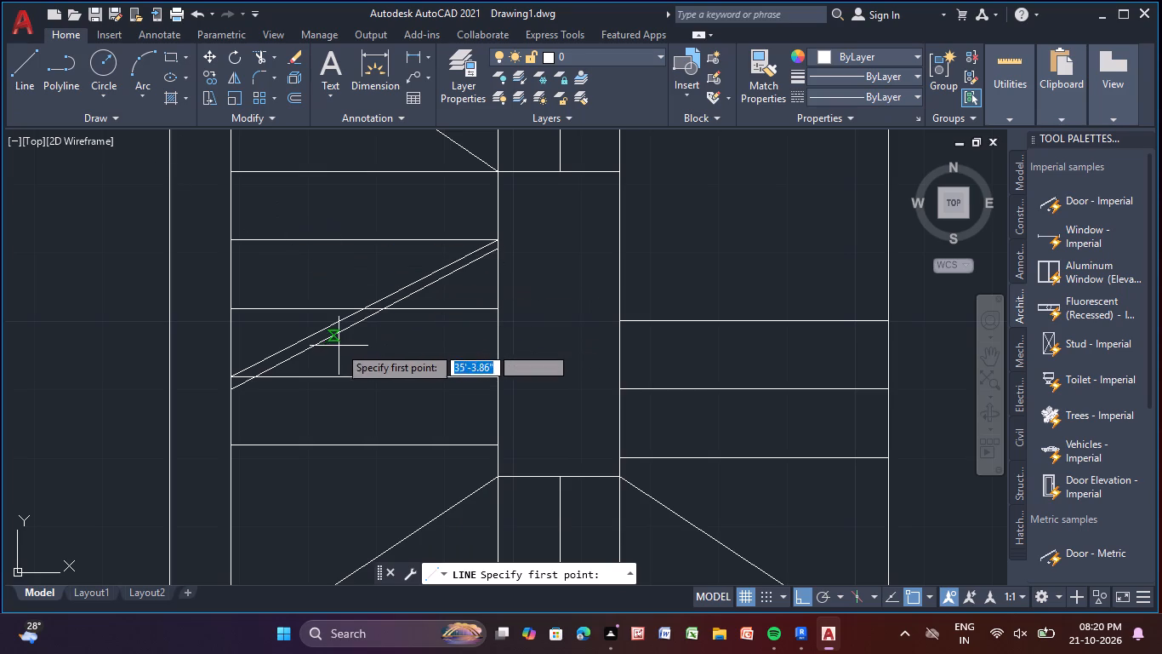
{"action": "left_click", "coordinate": [366, 319]}
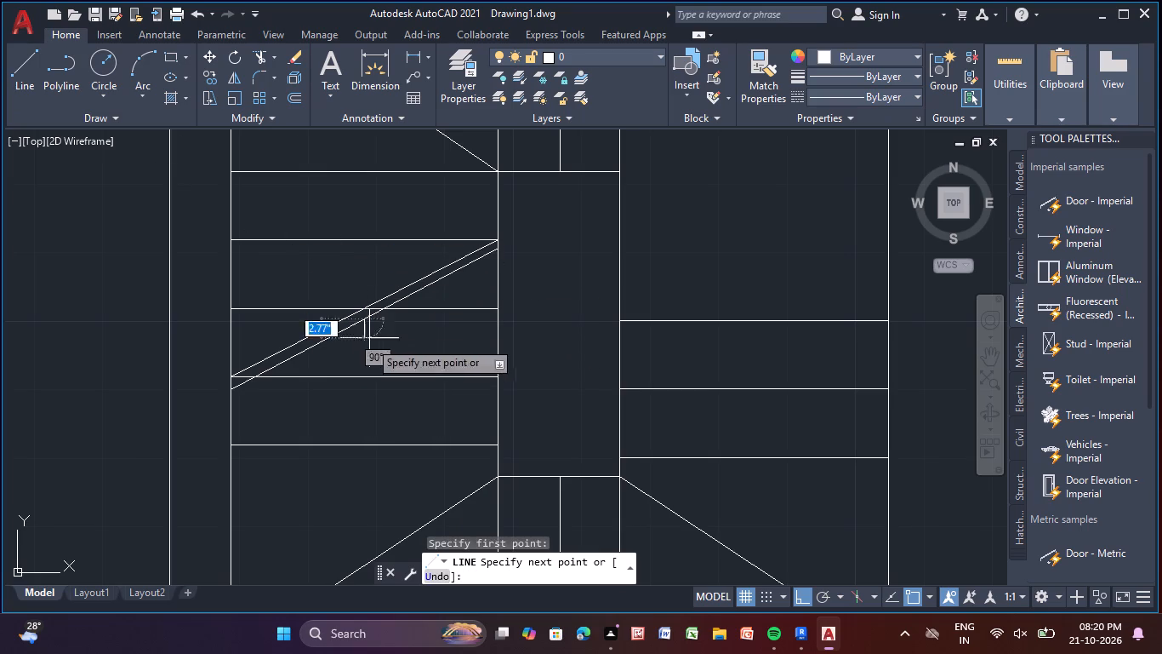
{"action": "middle_click_drag", "start_coordinate": [384, 506], "coordinate": [345, 353]}
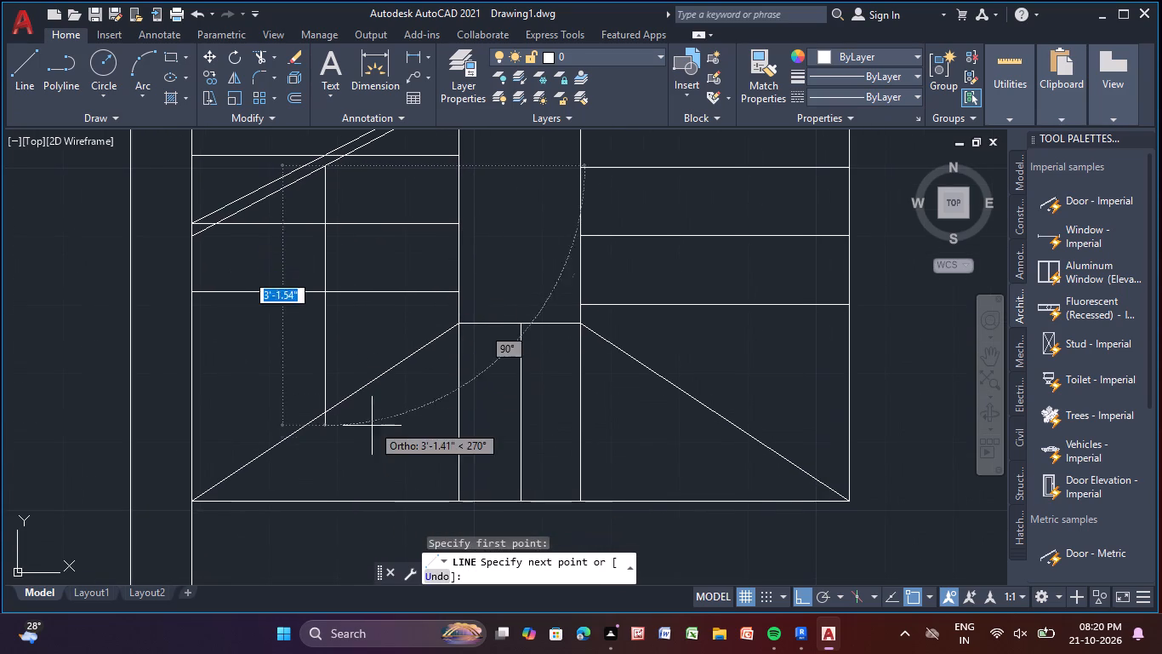
{"action": "left_click", "coordinate": [351, 431]}
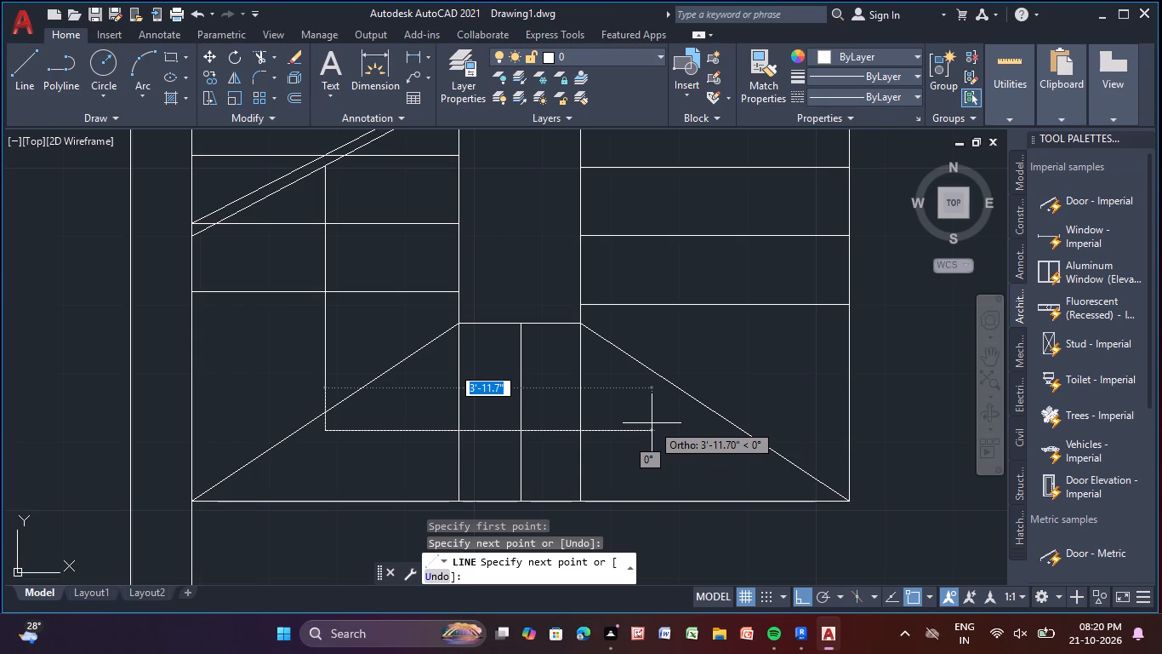
{"action": "left_click", "coordinate": [745, 432]}
{"action": "middle_click_drag", "start_coordinate": [726, 181], "coordinate": [683, 399]}
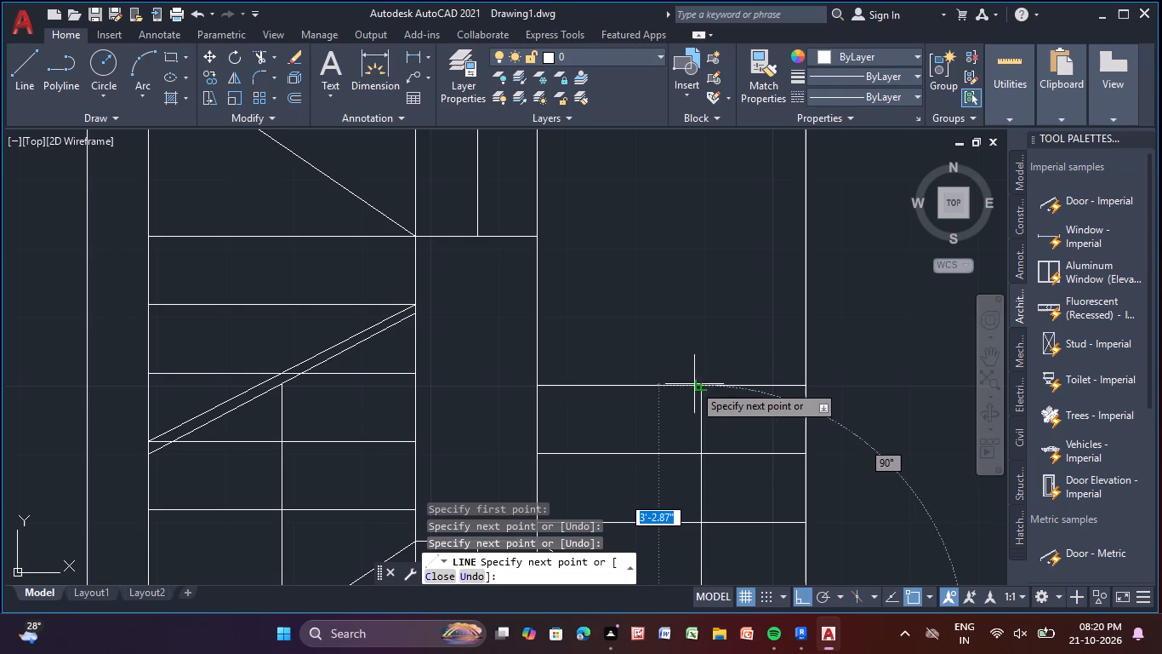
{"action": "left_click", "coordinate": [705, 382]}
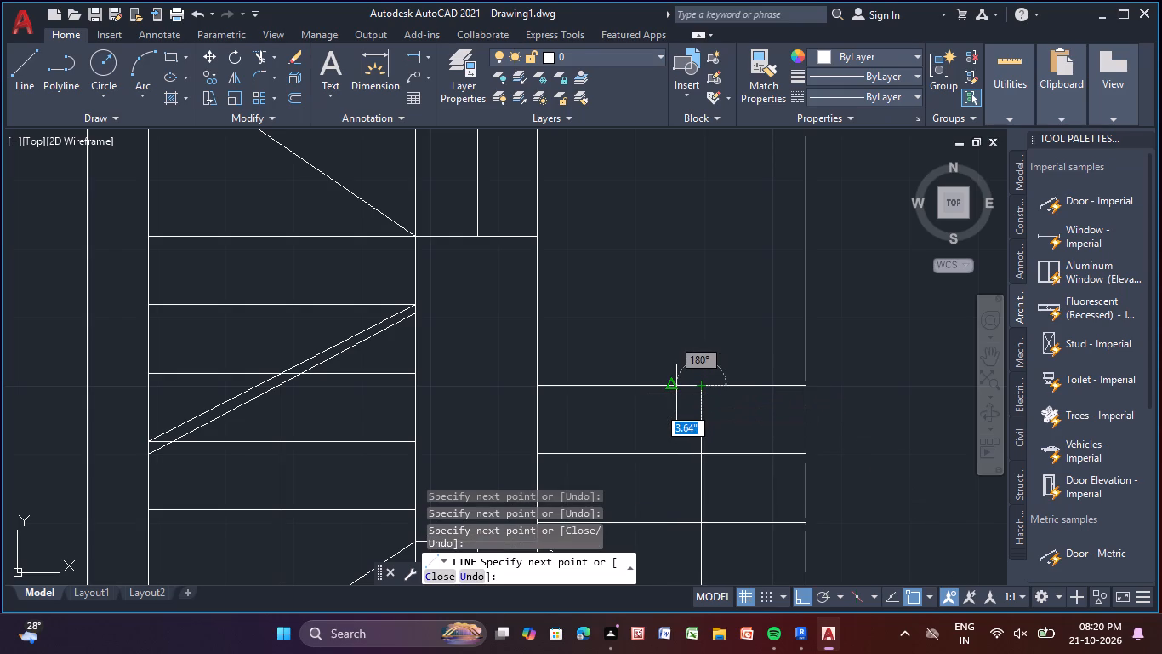
{"action": "key", "text": "Escape"}
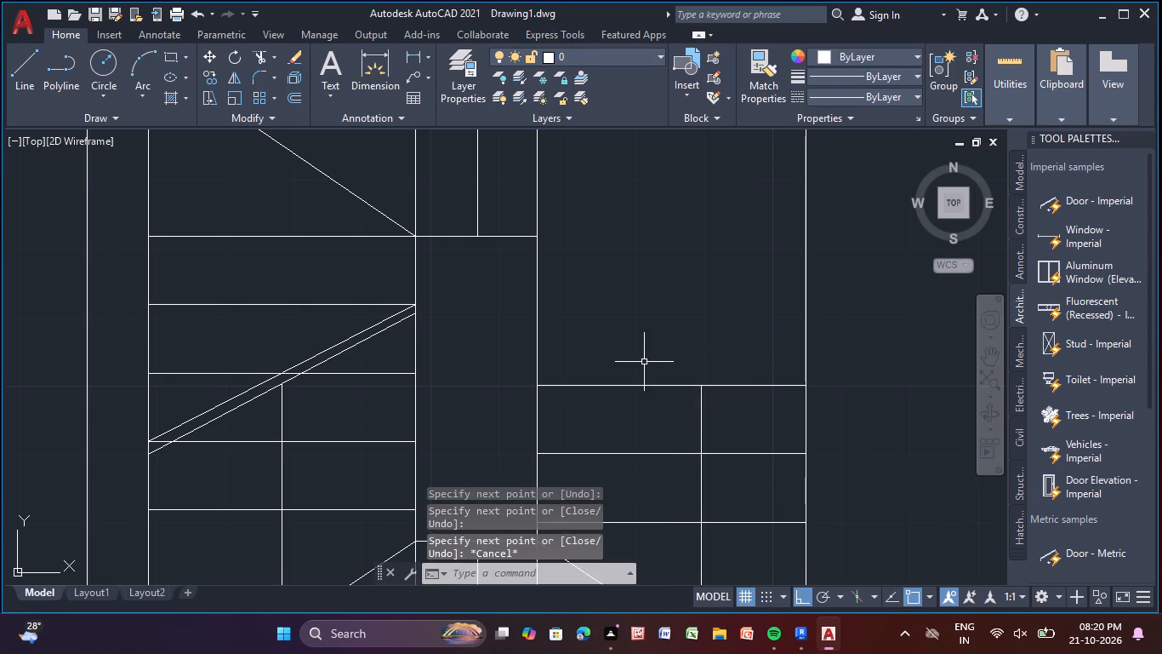
Draw a triangular arrowhead about 9" wide with its apex at the direction line's end on the right bay's top tread.
{"action": "left_click", "coordinate": [25, 66]}
{"action": "middle_click_drag", "start_coordinate": [567, 417], "coordinate": [315, 297]}
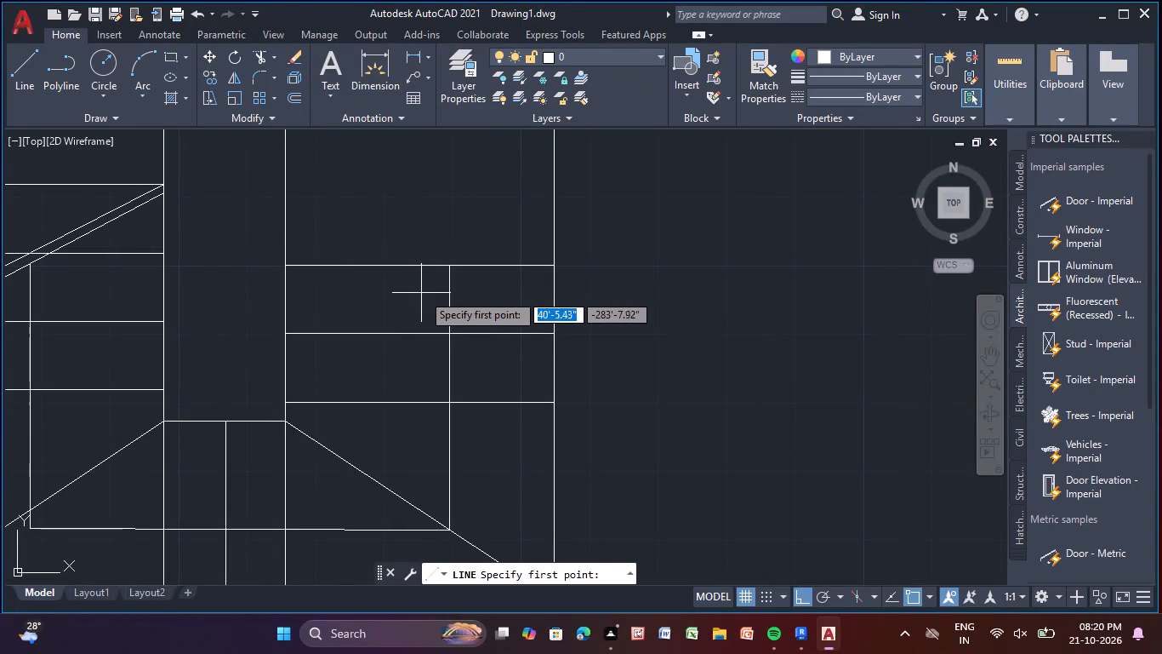
{"action": "left_click", "coordinate": [424, 297]}
{"action": "left_click", "coordinate": [487, 302]}
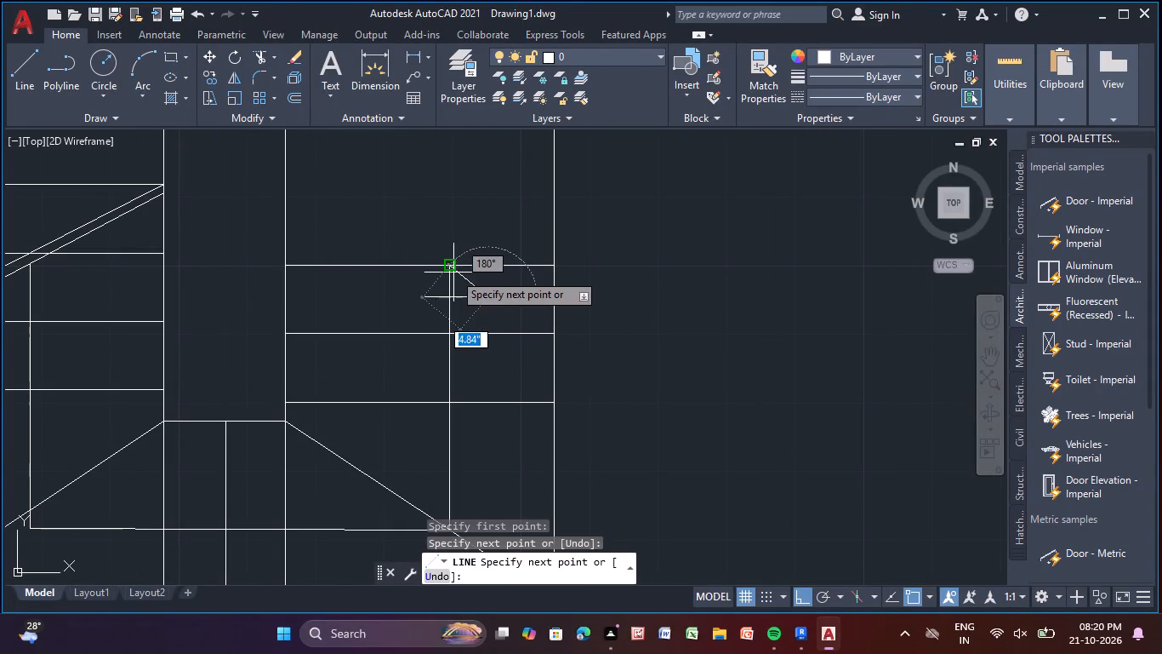
{"action": "left_click", "coordinate": [450, 272]}
{"action": "left_click", "coordinate": [417, 298]}
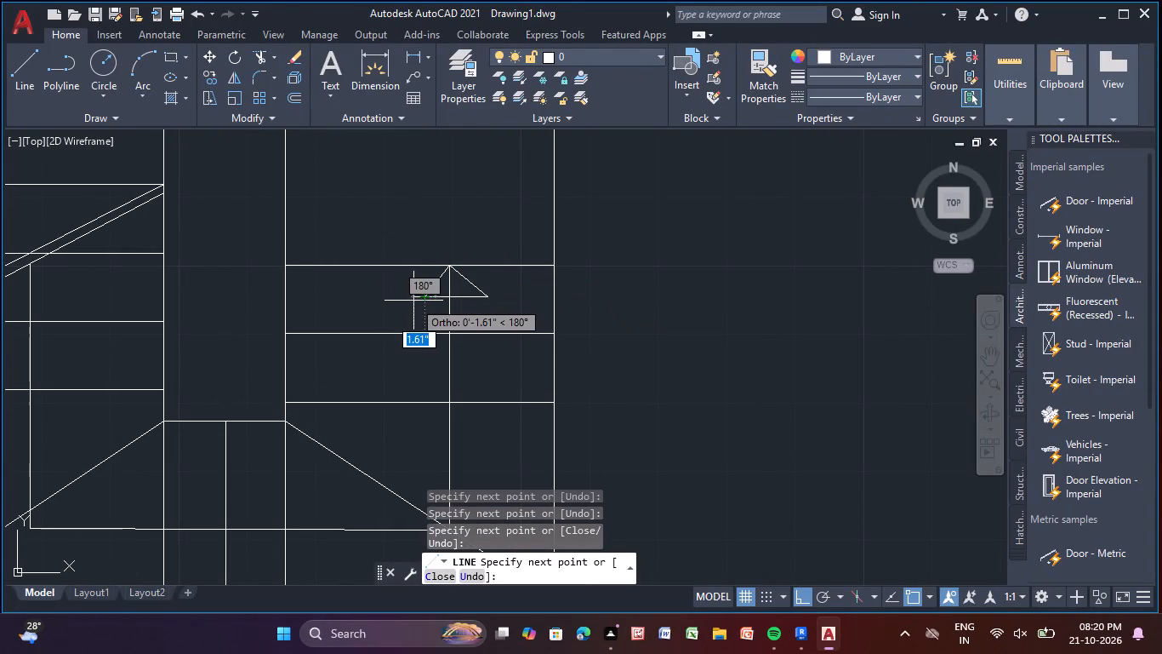
{"action": "key", "text": "Escape"}
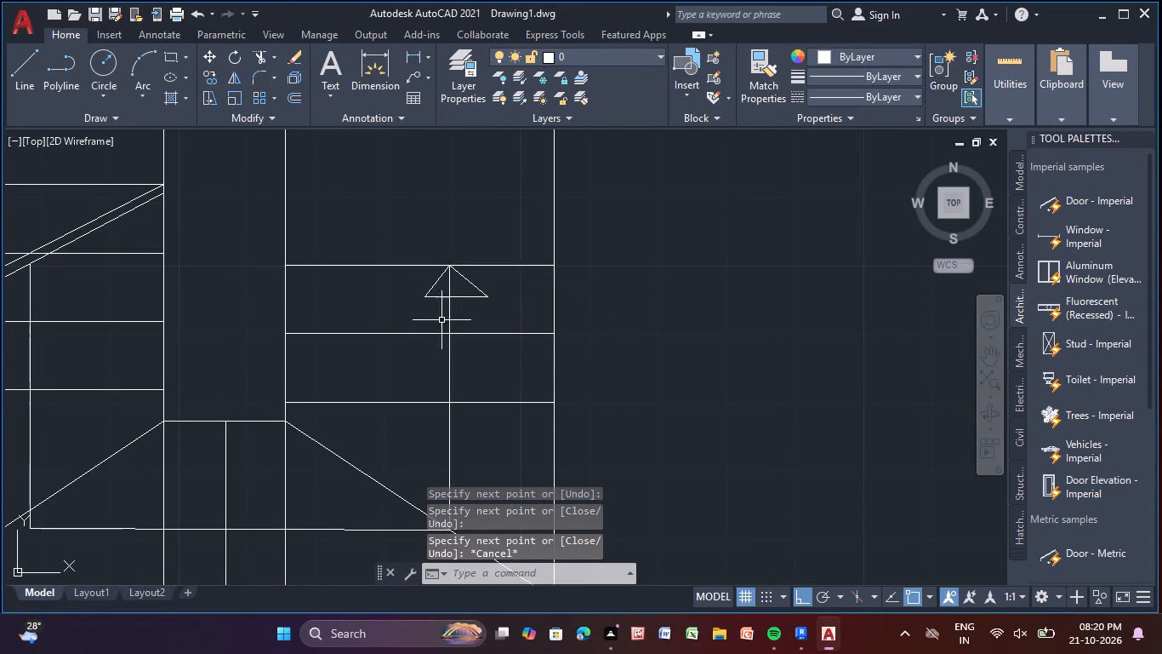
Stretch the arrowhead's base line and left sloping side outward to a shared lower-left corner, widening its left half.
{"action": "scroll", "coordinate": [420, 308], "scroll_direction": "up", "scroll_amount": 4}
{"action": "middle_click_drag", "start_coordinate": [441, 284], "coordinate": [366, 362]}
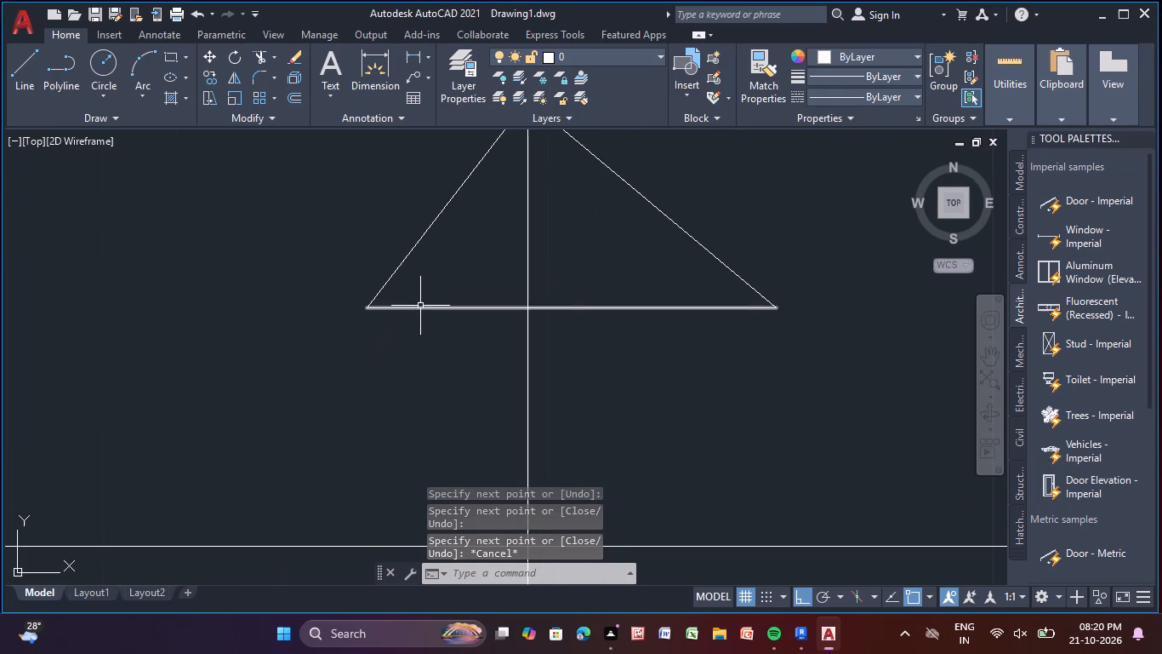
{"action": "left_click", "coordinate": [420, 306]}
{"action": "left_click_drag", "start_coordinate": [364, 309], "coordinate": [351, 307]}
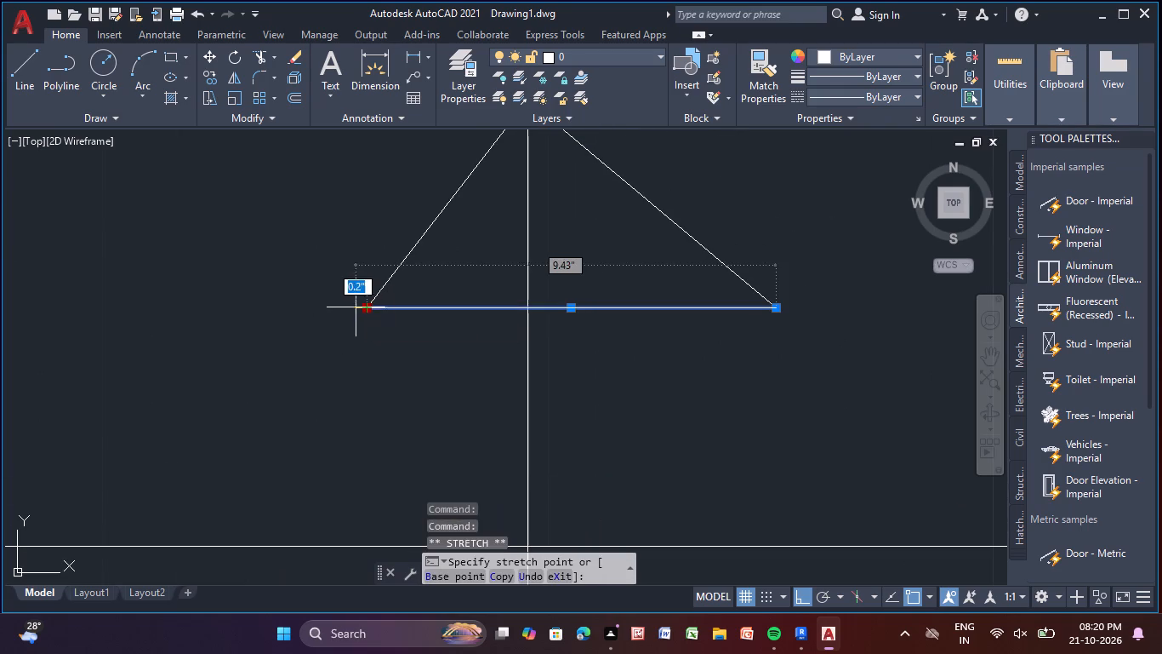
{"action": "left_click_drag", "start_coordinate": [351, 307], "coordinate": [344, 307]}
{"action": "left_click", "coordinate": [344, 307]}
{"action": "left_click", "coordinate": [322, 348]}
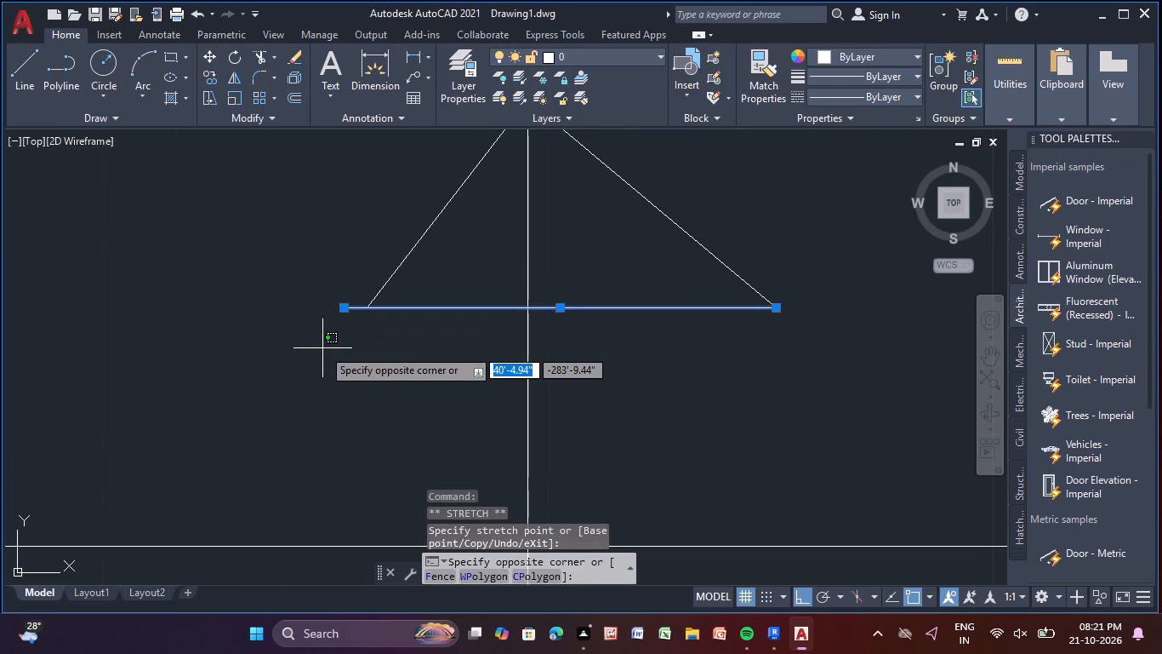
{"action": "key", "text": "Escape"}
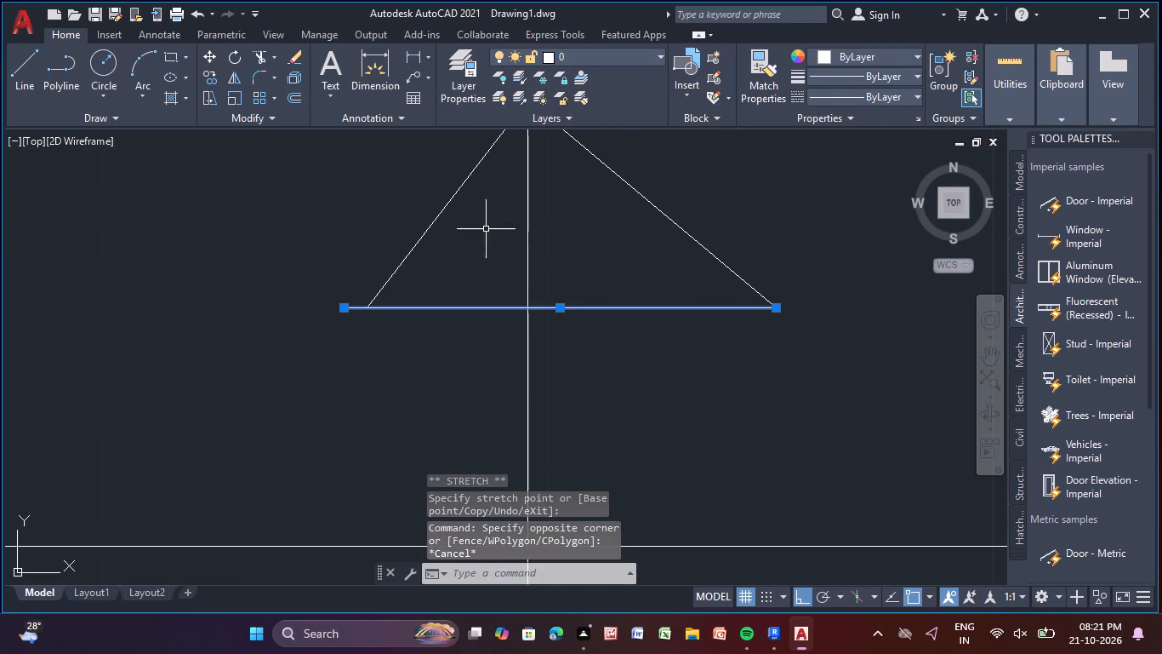
{"action": "left_click", "coordinate": [424, 231]}
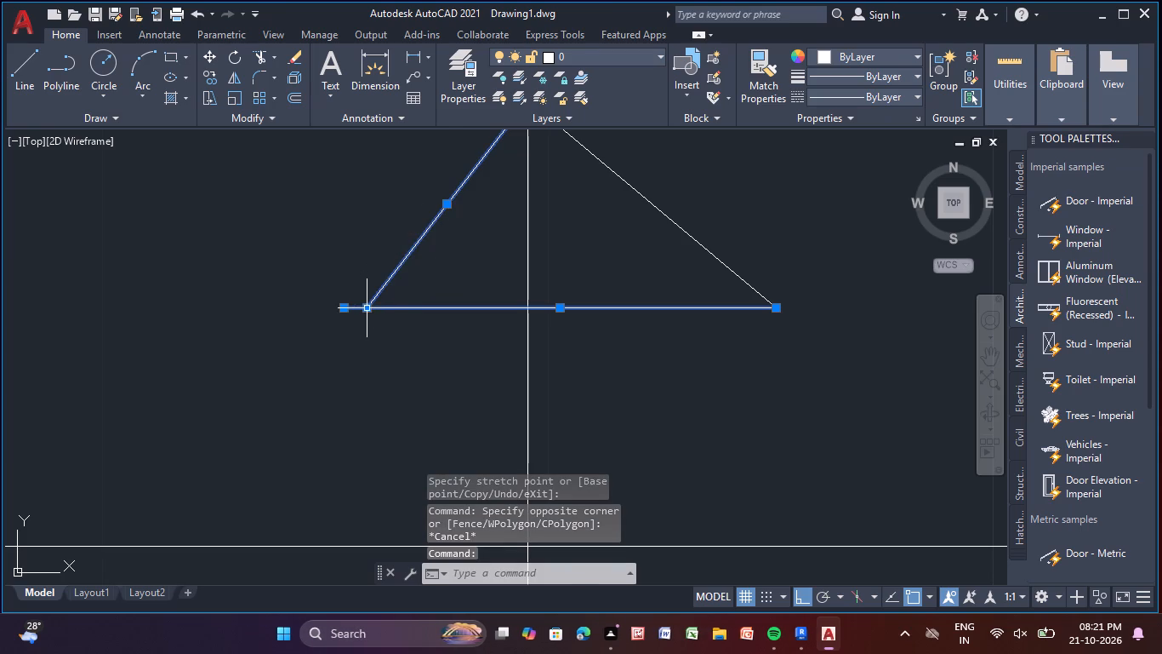
{"action": "left_click_drag", "start_coordinate": [367, 311], "coordinate": [353, 307]}
{"action": "left_click", "coordinate": [346, 307]}
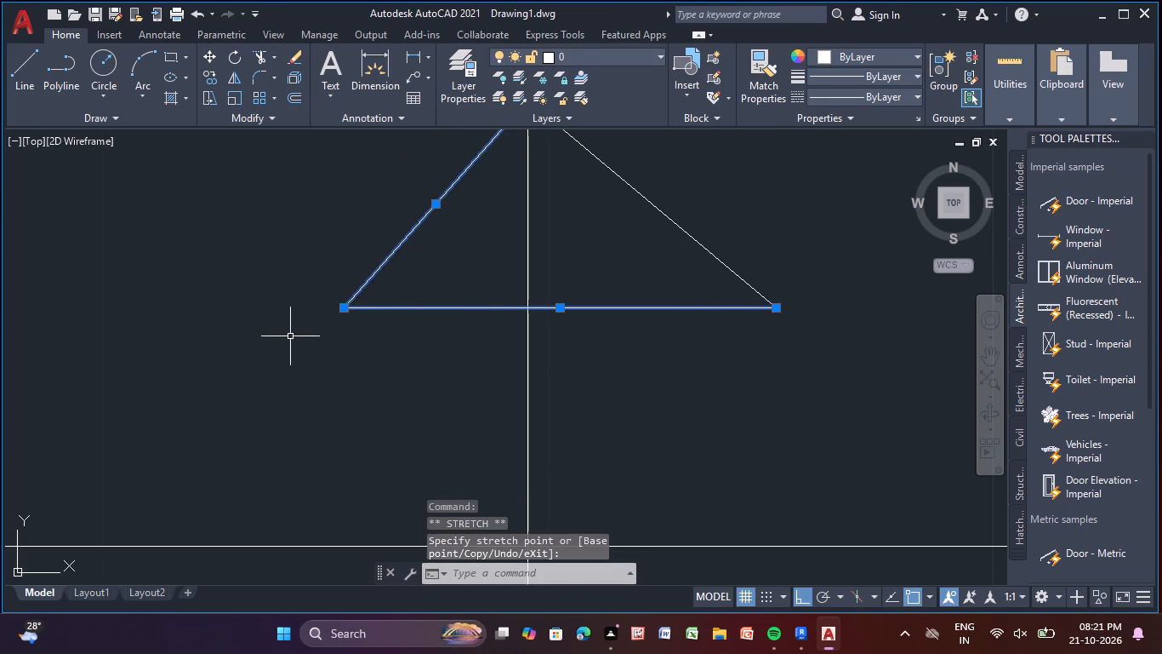
{"action": "key", "text": "Escape"}
{"action": "scroll", "coordinate": [350, 340], "scroll_direction": "down", "scroll_amount": 4}
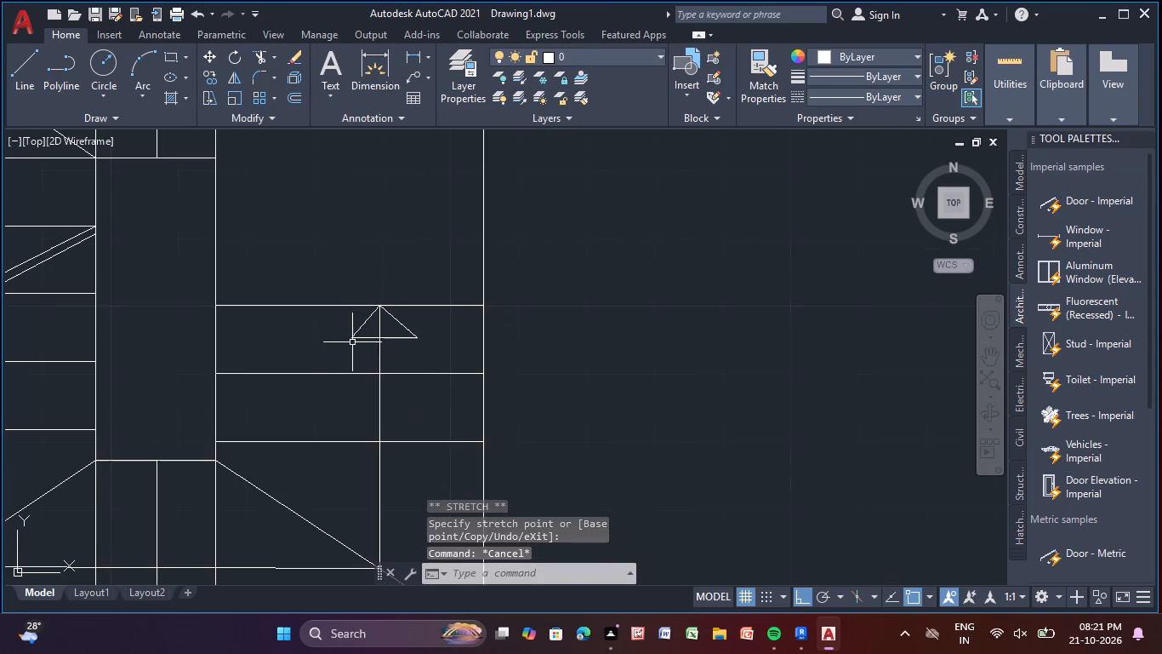
Examine the staircase in relation to the surrounding rooms and the lower part of the floor plan.
{"action": "scroll", "coordinate": [353, 356], "scroll_direction": "down", "scroll_amount": 1}
{"action": "middle_click_drag", "start_coordinate": [353, 357], "coordinate": [527, 298]}
{"action": "scroll", "coordinate": [503, 314], "scroll_direction": "down", "scroll_amount": 2}
{"action": "middle_click_drag", "start_coordinate": [499, 319], "coordinate": [501, 375]}
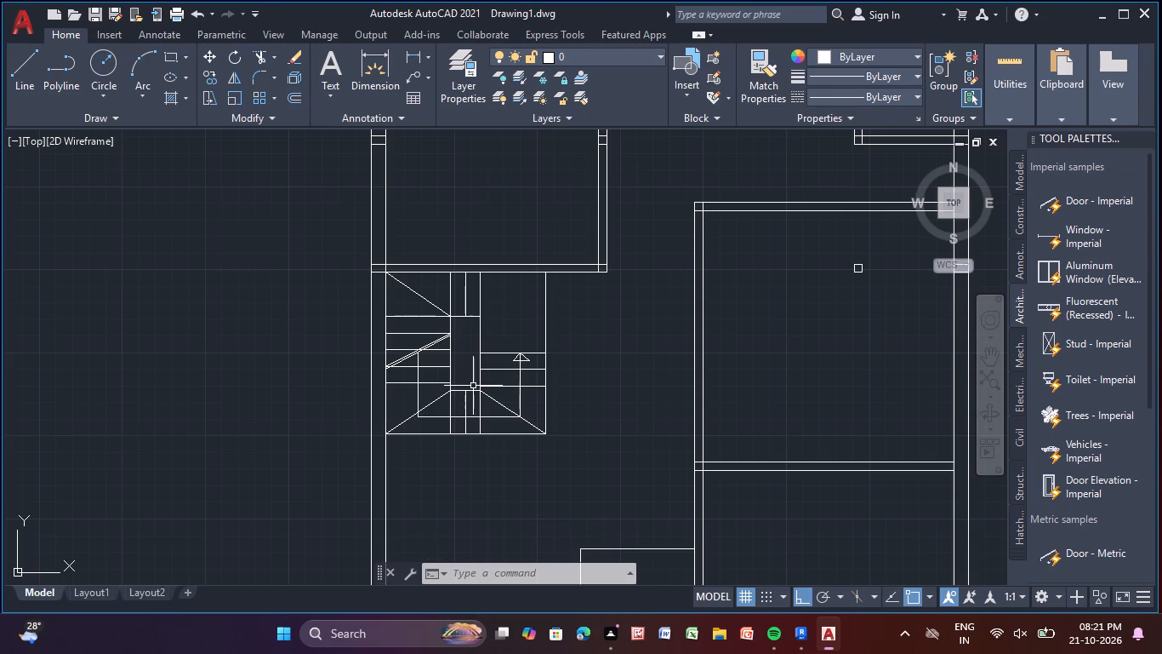
{"action": "scroll", "coordinate": [472, 379], "scroll_direction": "down", "scroll_amount": 2}
{"action": "scroll", "coordinate": [572, 348], "scroll_direction": "up", "scroll_amount": 1}
{"action": "middle_click_drag", "start_coordinate": [570, 349], "coordinate": [561, 362]}
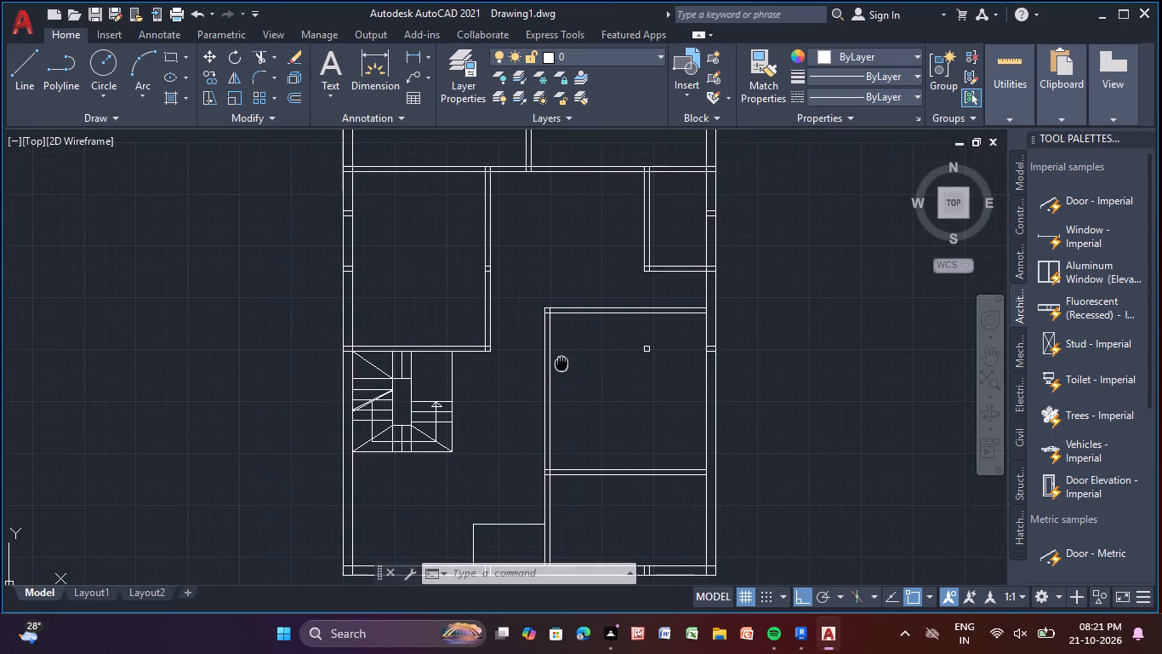
{"action": "middle_click_drag", "start_coordinate": [561, 362], "coordinate": [560, 362]}
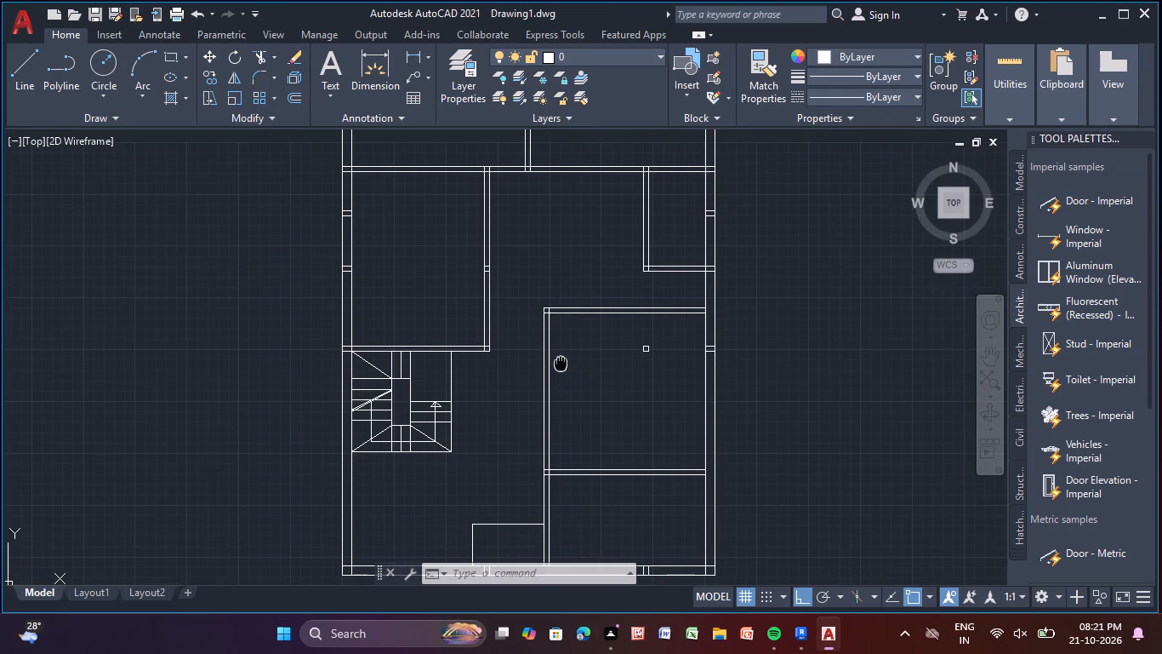
{"action": "middle_click_drag", "start_coordinate": [560, 362], "coordinate": [423, 280]}
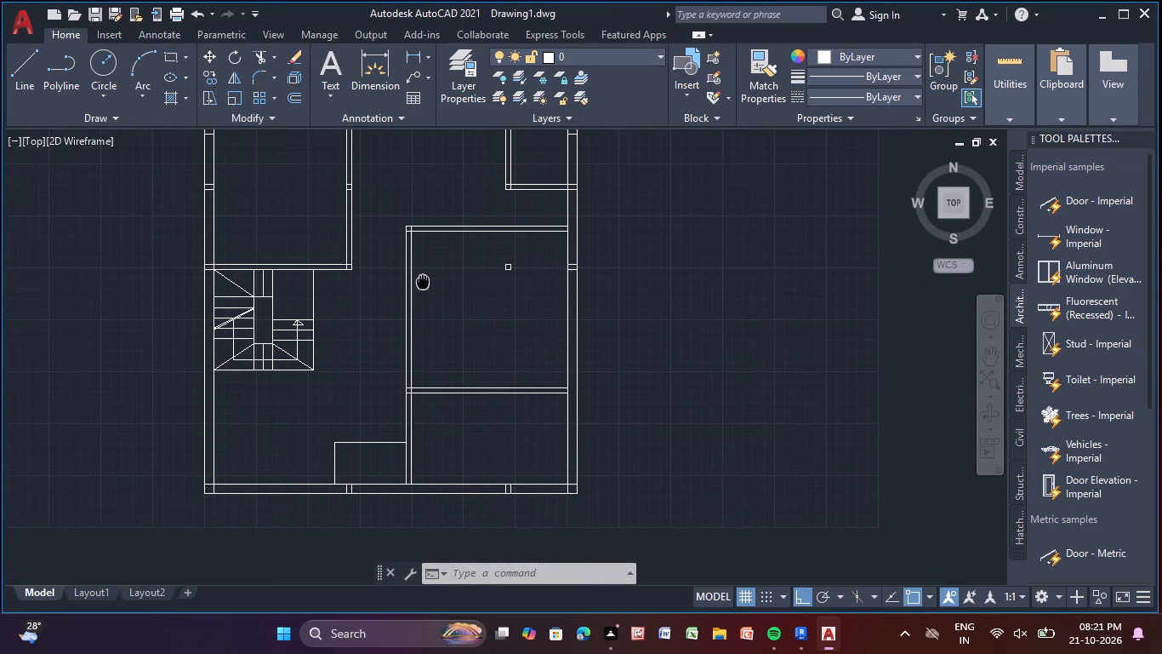
{"action": "middle_click_drag", "start_coordinate": [423, 280], "coordinate": [419, 280]}
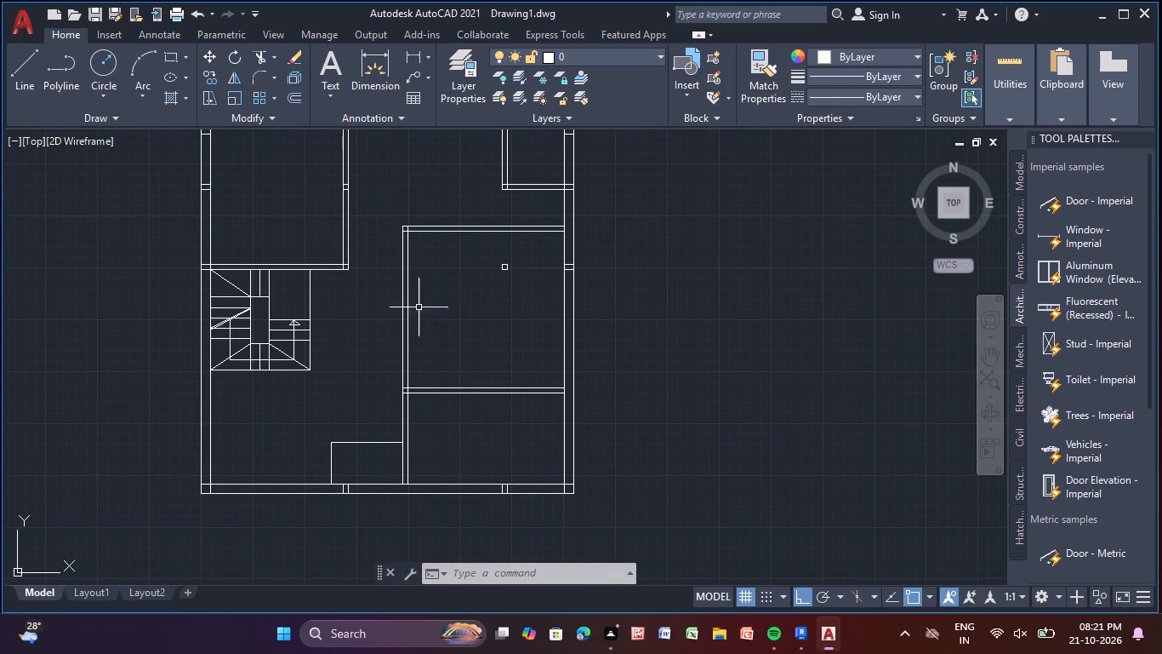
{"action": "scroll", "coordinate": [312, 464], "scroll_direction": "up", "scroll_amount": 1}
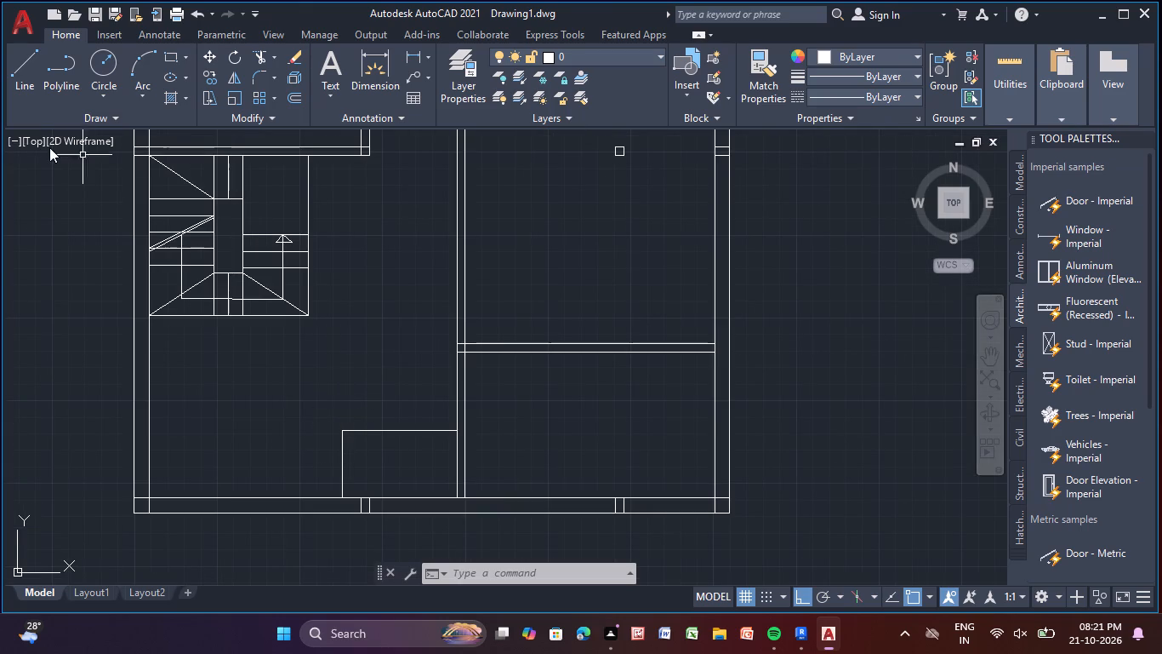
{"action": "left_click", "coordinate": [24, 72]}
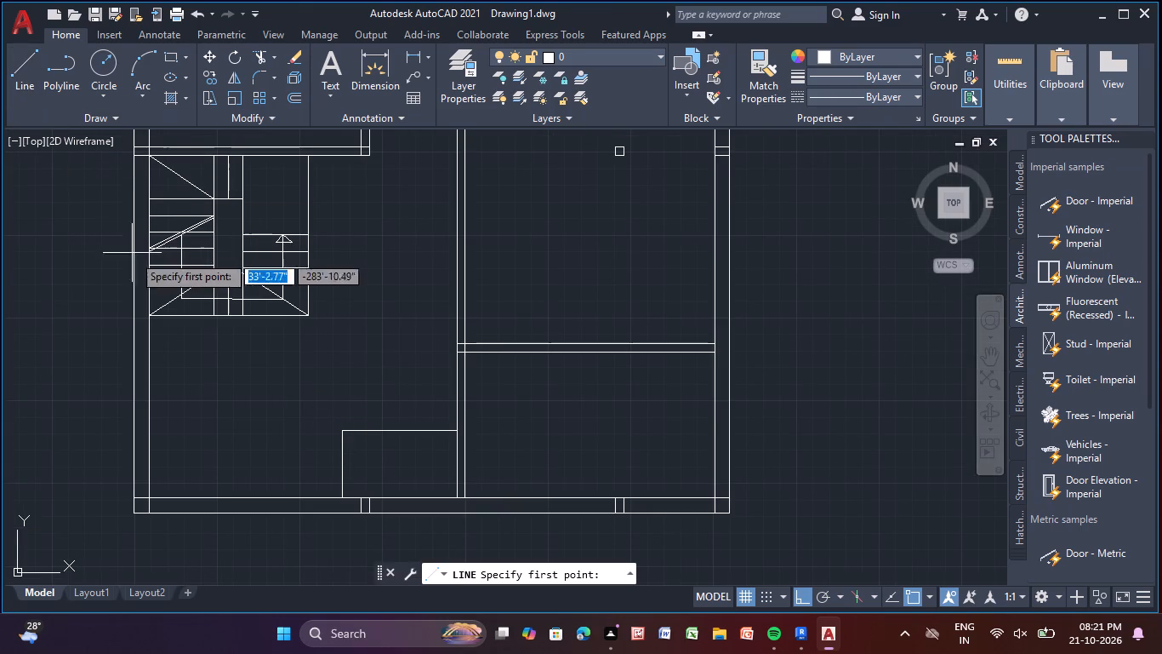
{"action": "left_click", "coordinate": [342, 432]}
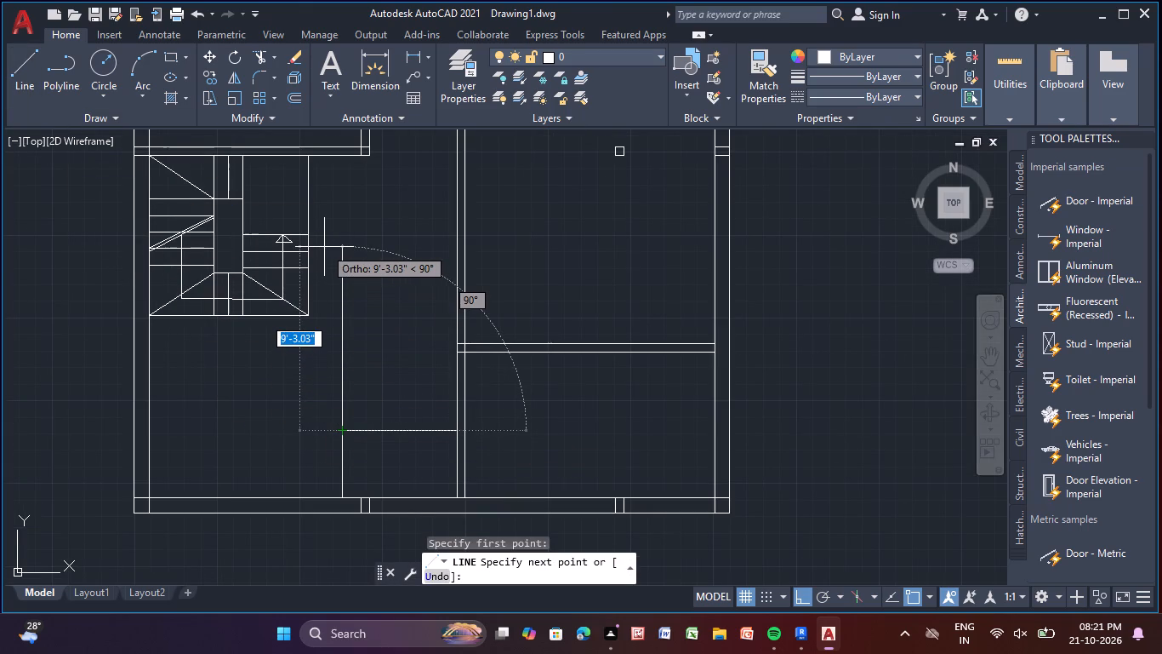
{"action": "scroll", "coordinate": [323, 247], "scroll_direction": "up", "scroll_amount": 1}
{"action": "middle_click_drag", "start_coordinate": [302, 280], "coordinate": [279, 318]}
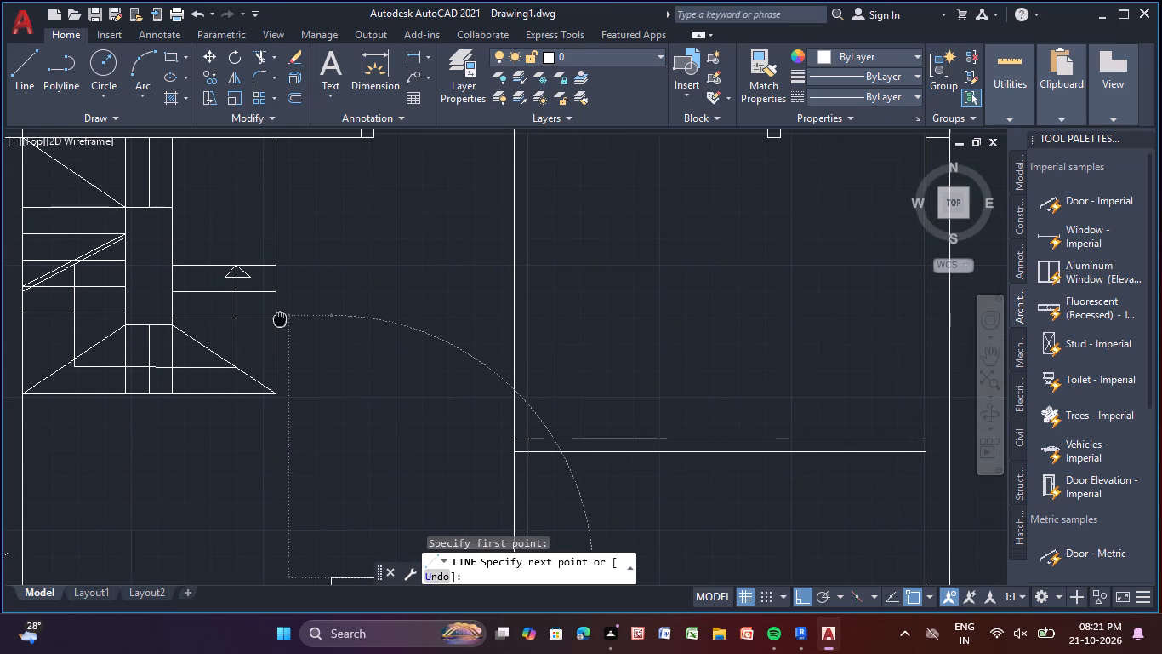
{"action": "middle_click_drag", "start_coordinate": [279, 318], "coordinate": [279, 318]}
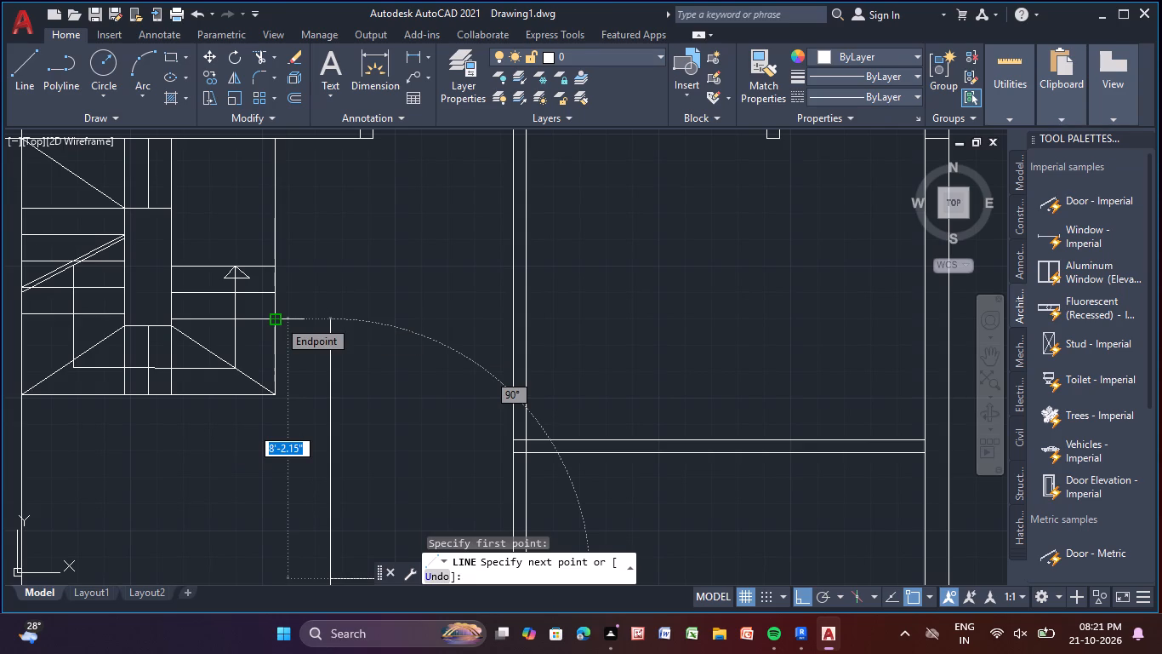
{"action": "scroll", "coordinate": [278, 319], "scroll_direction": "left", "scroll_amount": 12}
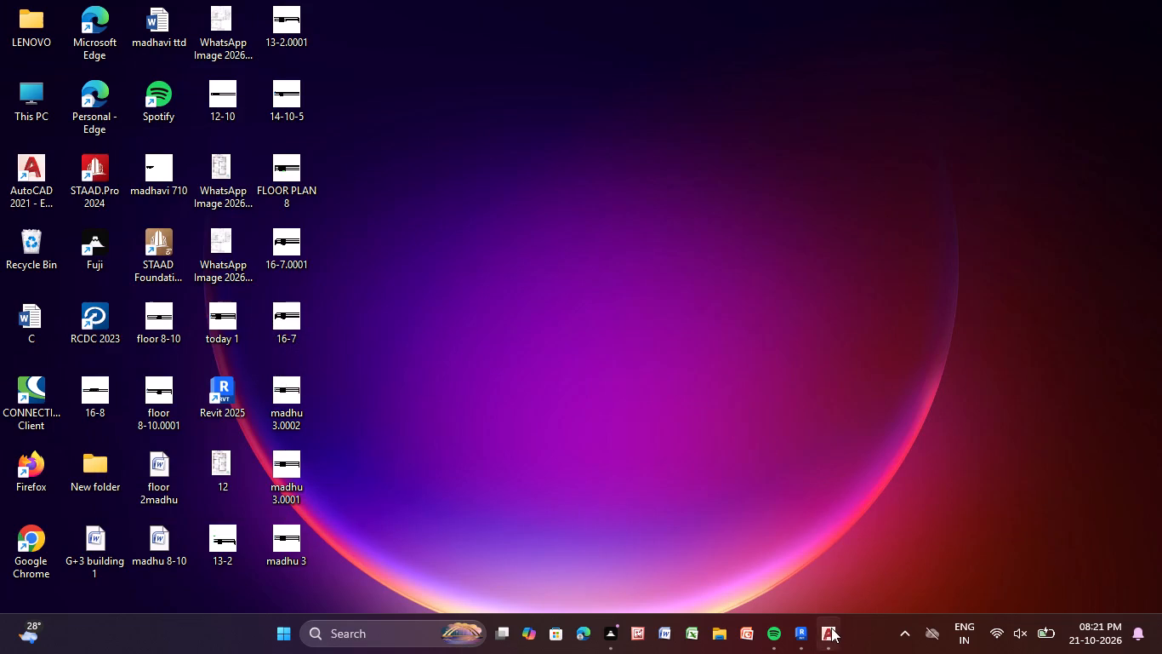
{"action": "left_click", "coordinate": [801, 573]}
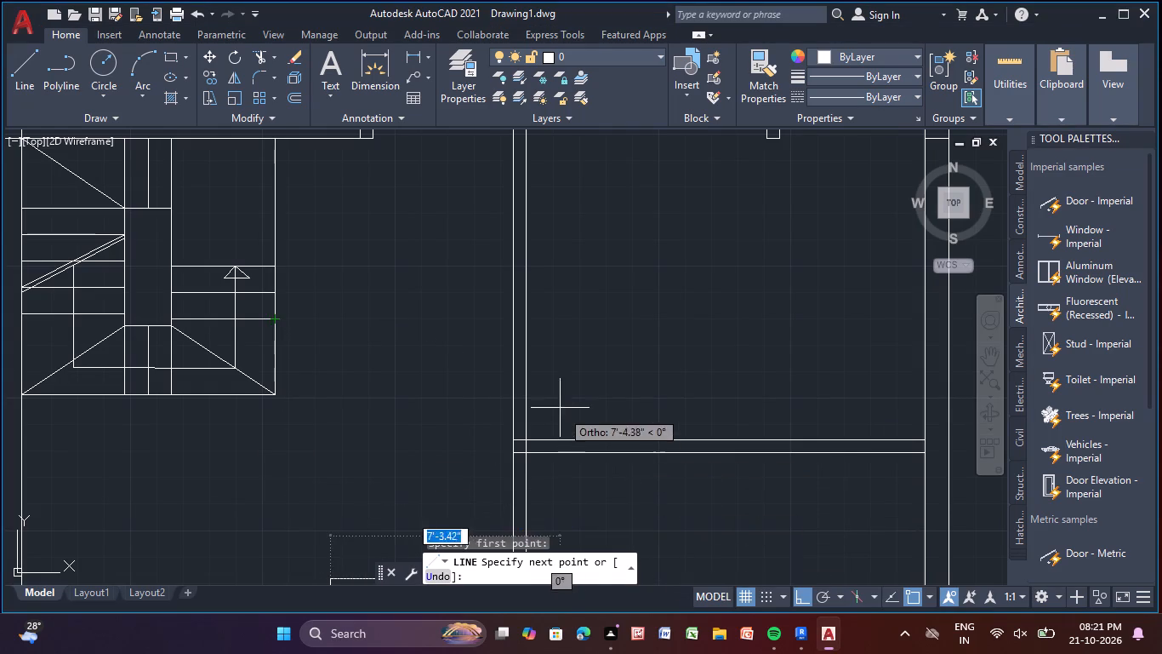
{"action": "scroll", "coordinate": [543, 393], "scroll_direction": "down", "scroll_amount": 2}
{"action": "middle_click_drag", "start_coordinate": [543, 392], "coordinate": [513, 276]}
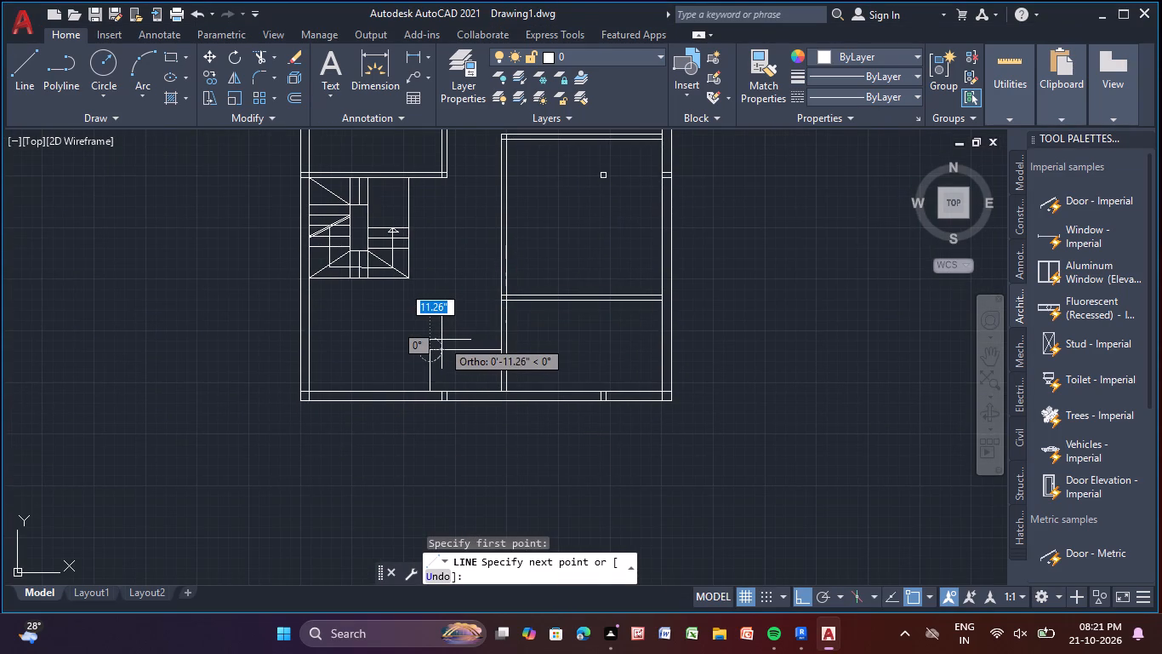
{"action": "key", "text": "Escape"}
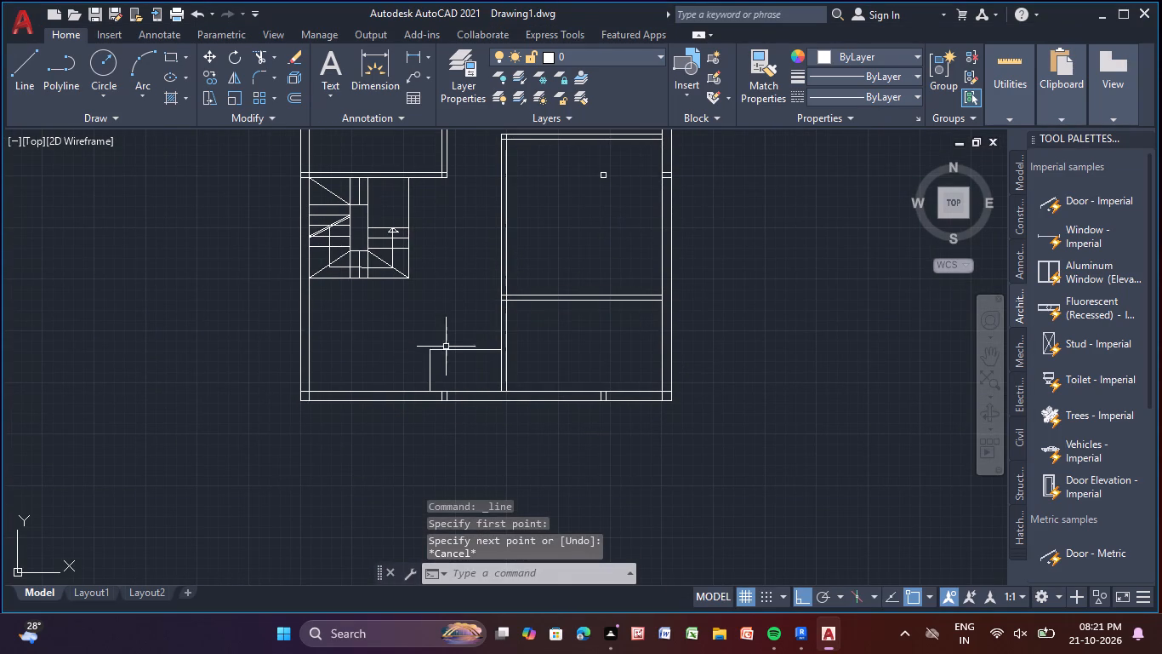
Erase the horizontal and vertical lines forming the small rectangle between the central wall and the bottom exterior wall.
{"action": "scroll", "coordinate": [447, 350], "scroll_direction": "up", "scroll_amount": 2}
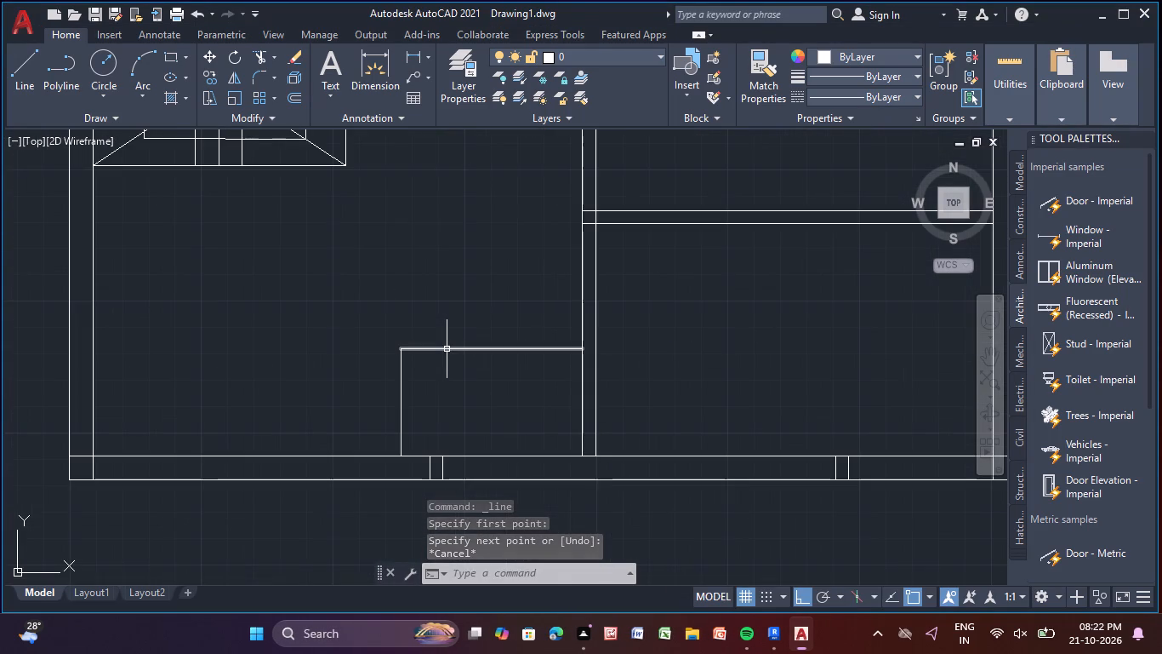
{"action": "middle_click_drag", "start_coordinate": [429, 341], "coordinate": [397, 331]}
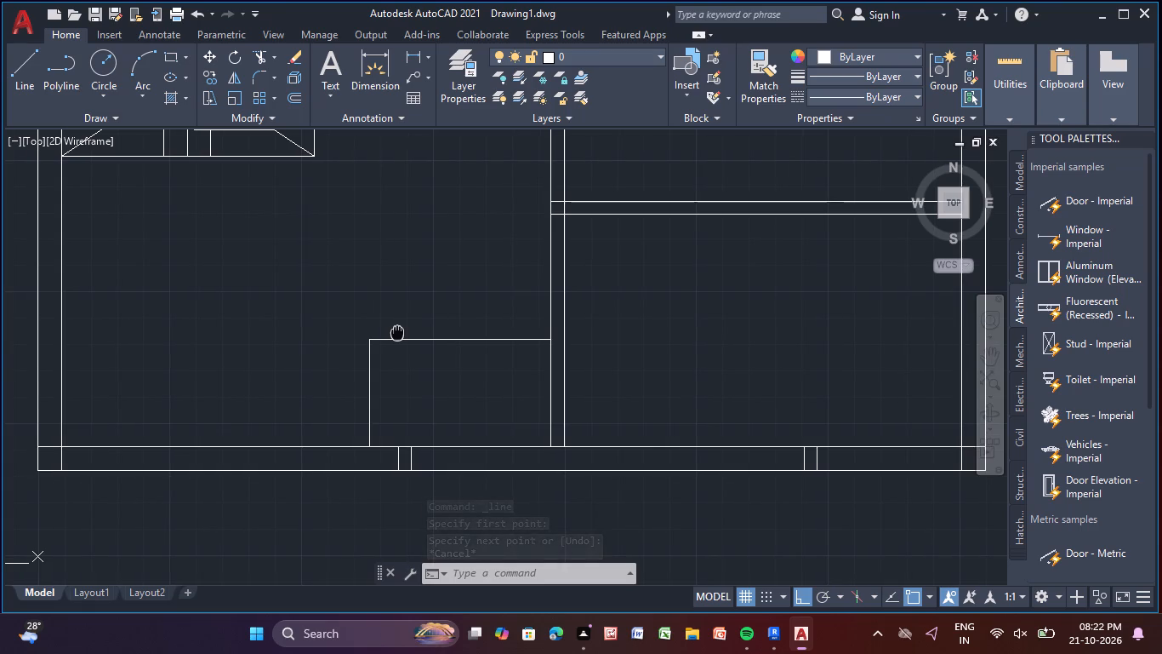
{"action": "middle_click_drag", "start_coordinate": [397, 331], "coordinate": [396, 331]}
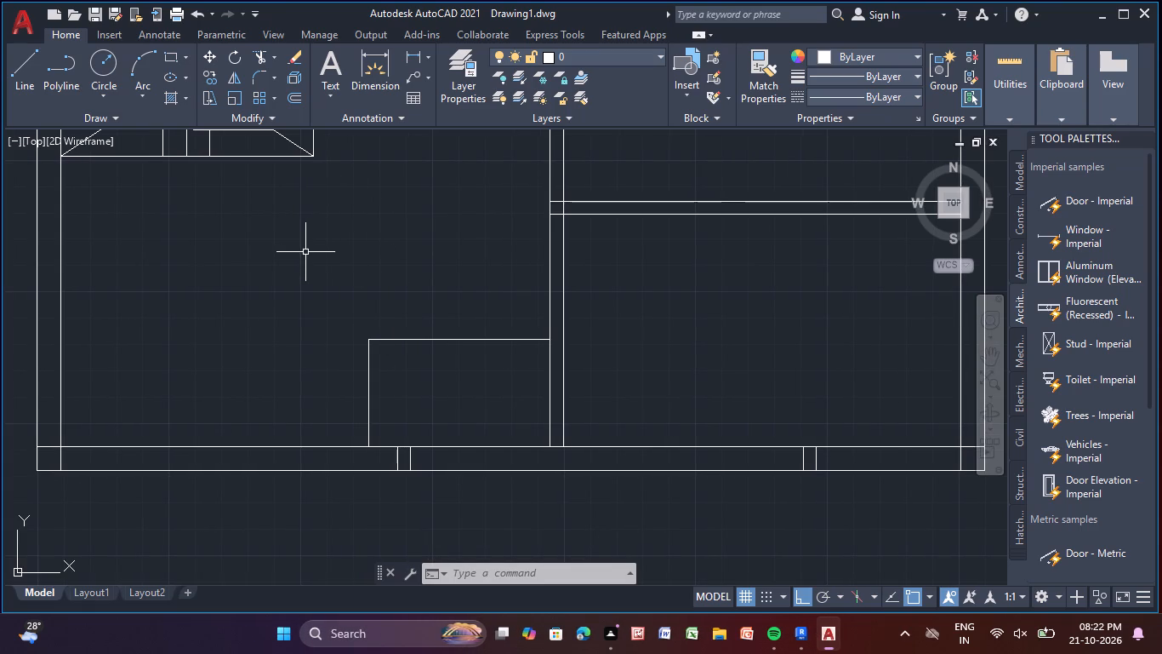
{"action": "middle_click_drag", "start_coordinate": [305, 256], "coordinate": [333, 354]}
{"action": "left_click", "coordinate": [441, 436]}
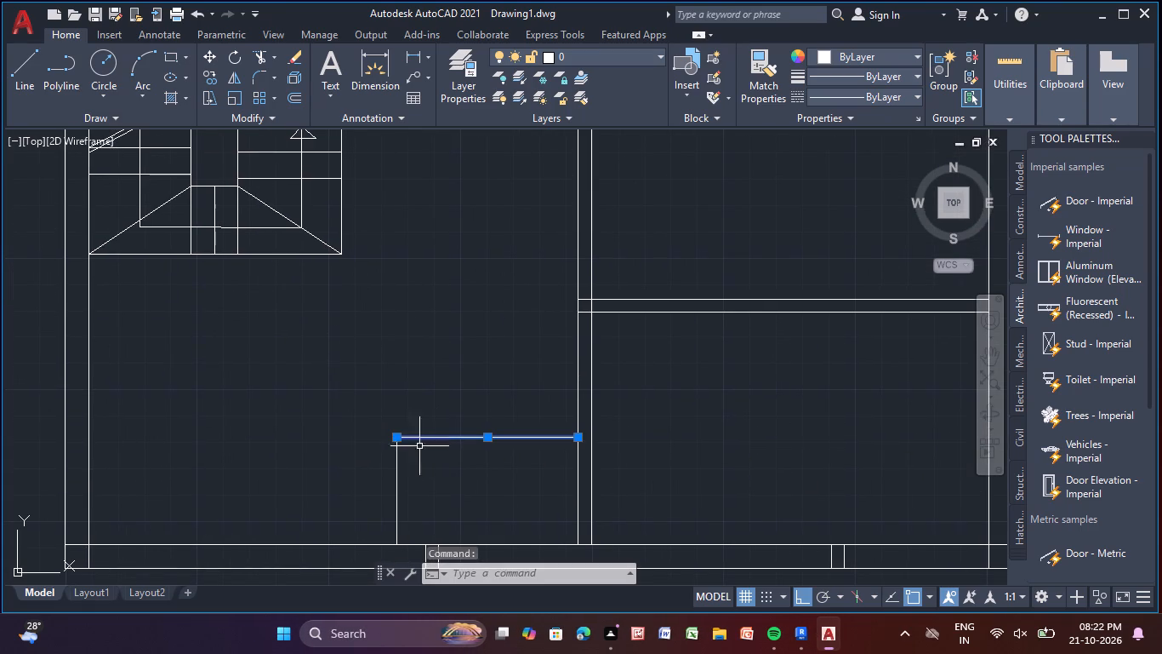
{"action": "left_click", "coordinate": [395, 464]}
{"action": "key", "text": "Delete"}
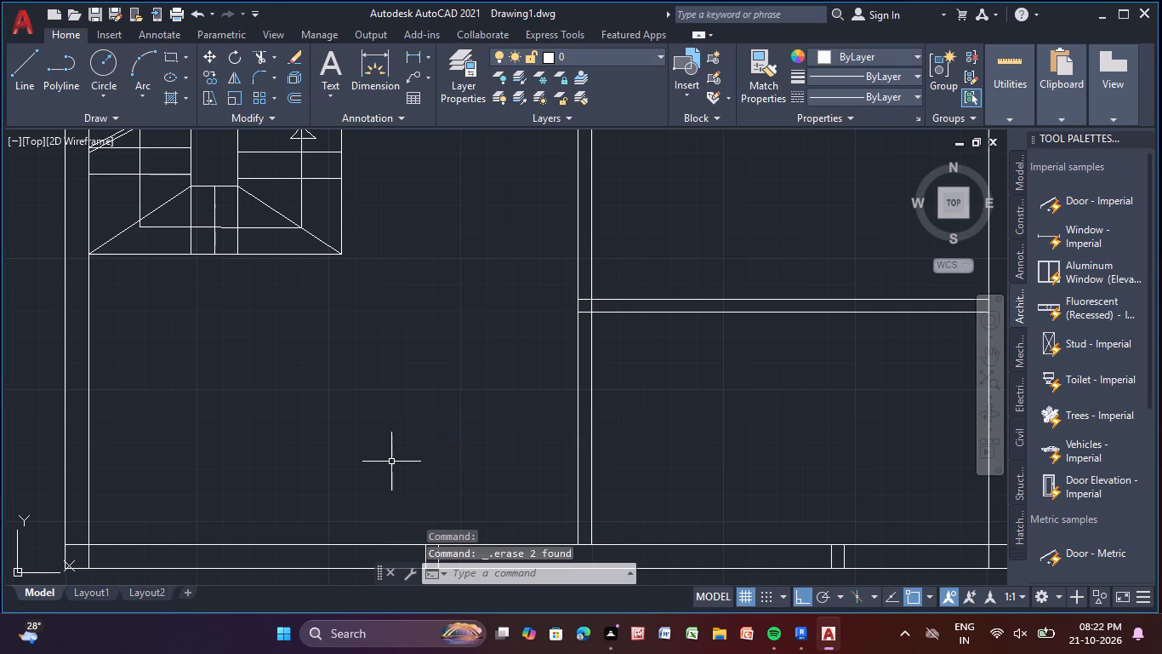
Draw a vertical line from the staircase's lower-right corner down to the inner face of the bottom exterior wall.
{"action": "left_click", "coordinate": [29, 57]}
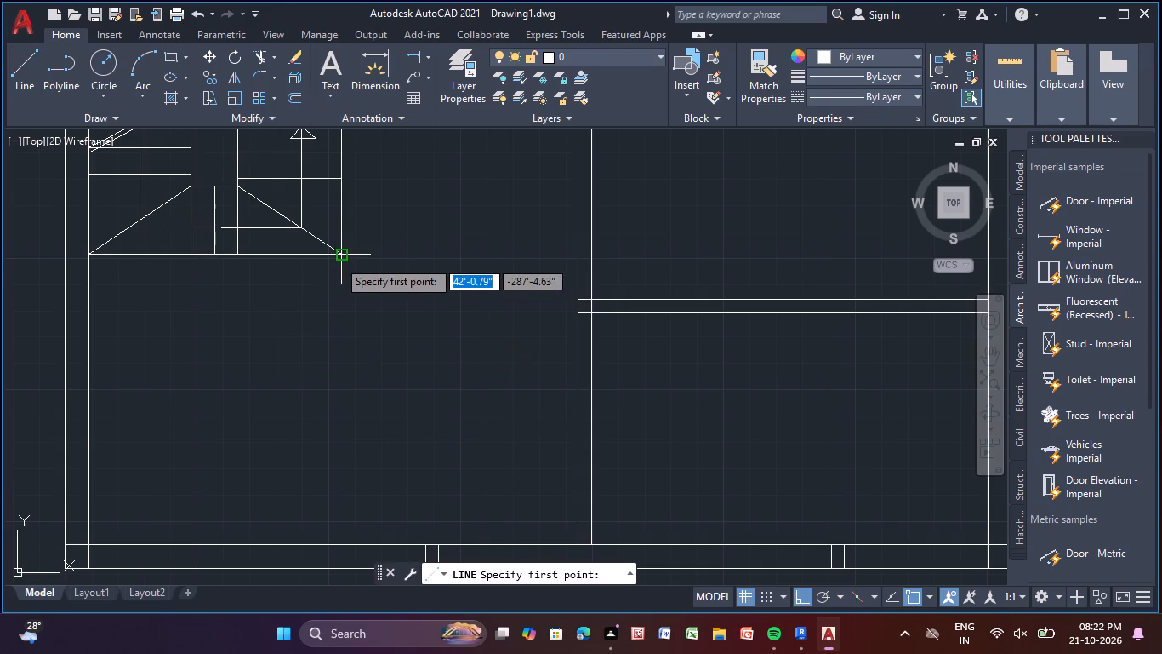
{"action": "left_click", "coordinate": [338, 260]}
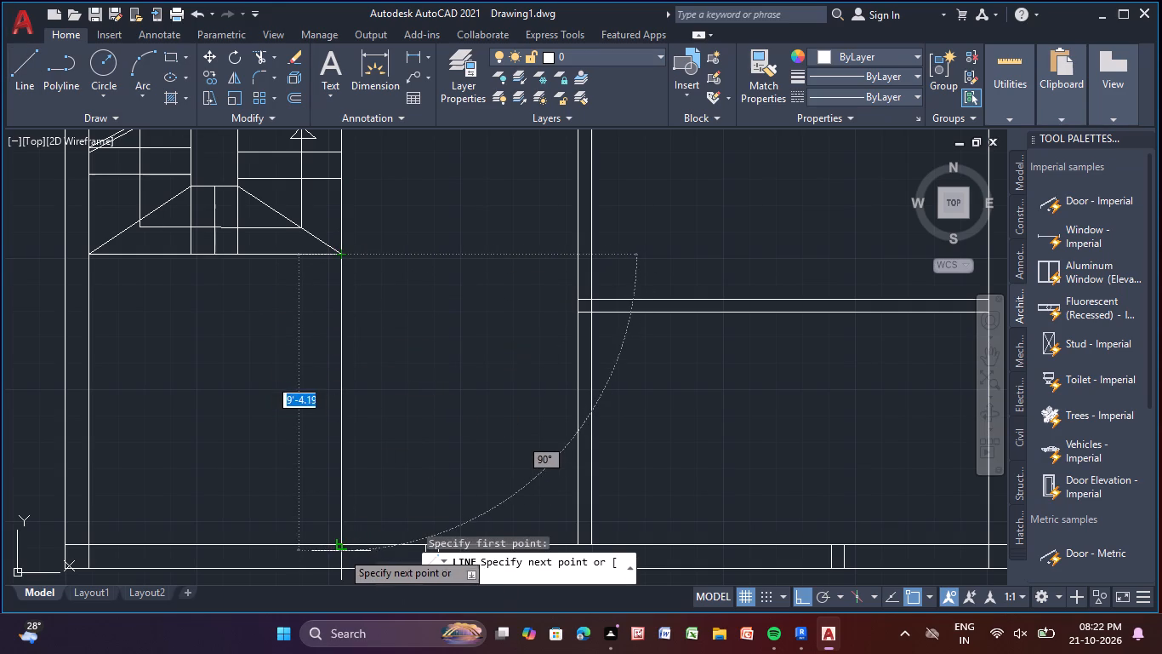
{"action": "left_click", "coordinate": [339, 545]}
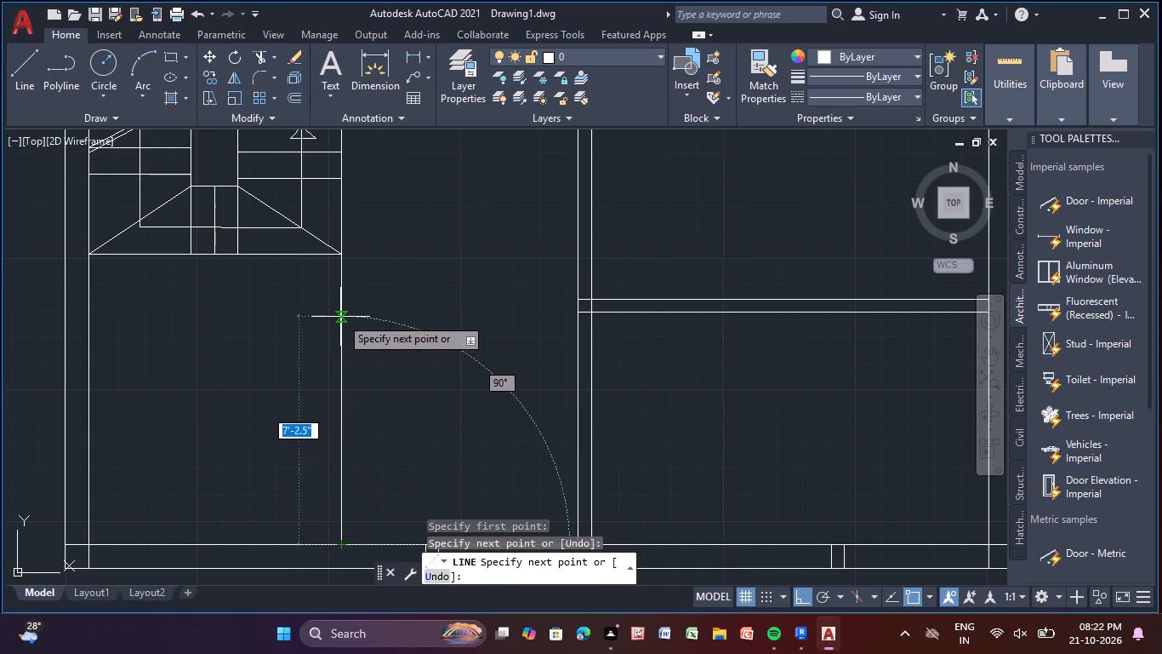
{"action": "key", "text": "Escape"}
Draw a 7'-6" horizontal line from the staircase's right edge, just above the arrowhead, perpendicular to the central vertical wall.
{"action": "scroll", "coordinate": [337, 320], "scroll_direction": "down", "scroll_amount": 1}
{"action": "middle_click_drag", "start_coordinate": [345, 330], "coordinate": [341, 510]}
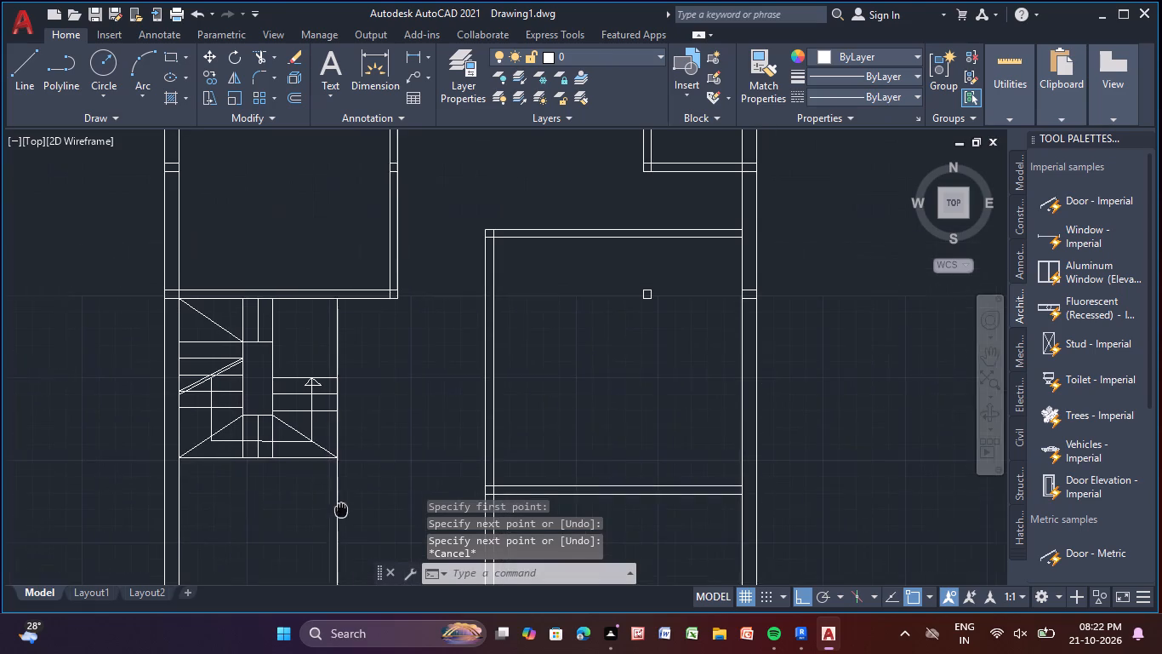
{"action": "middle_click_drag", "start_coordinate": [341, 510], "coordinate": [339, 510]}
{"action": "middle_click_drag", "start_coordinate": [350, 391], "coordinate": [338, 359]}
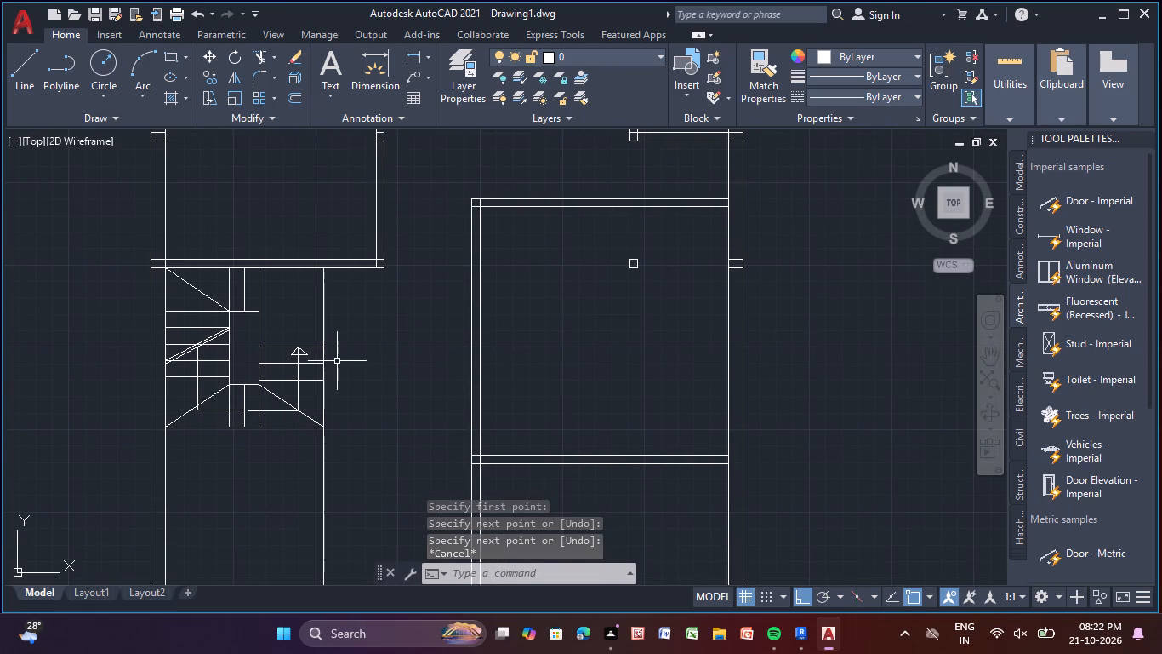
{"action": "middle_click_drag", "start_coordinate": [327, 364], "coordinate": [314, 386]}
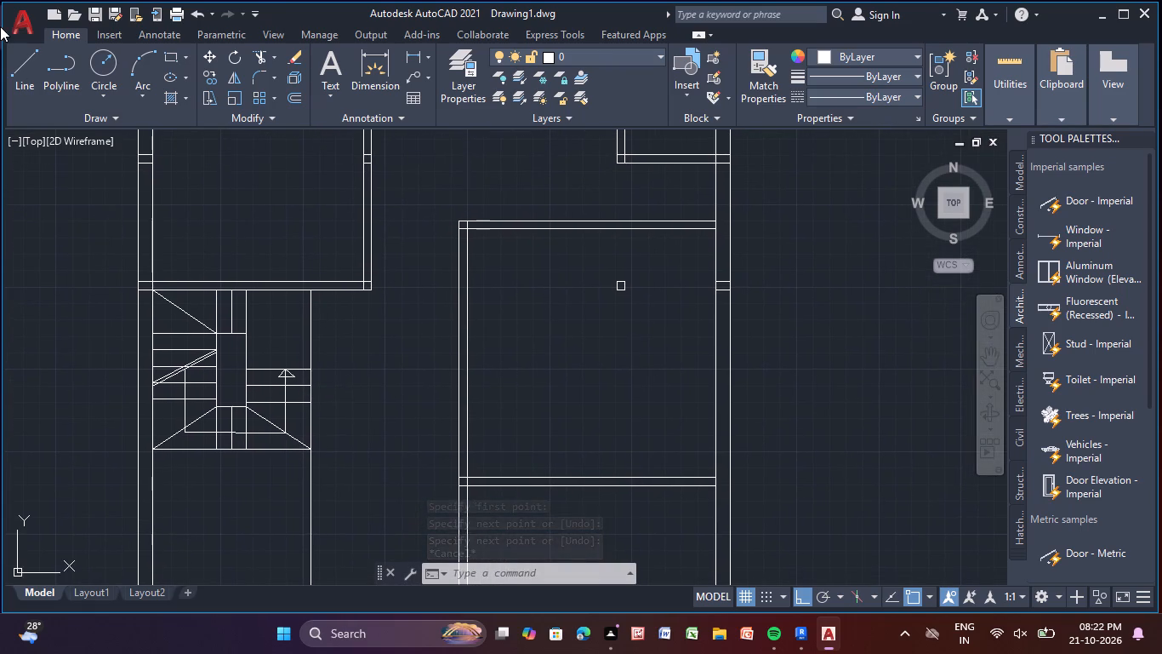
{"action": "left_click", "coordinate": [29, 66]}
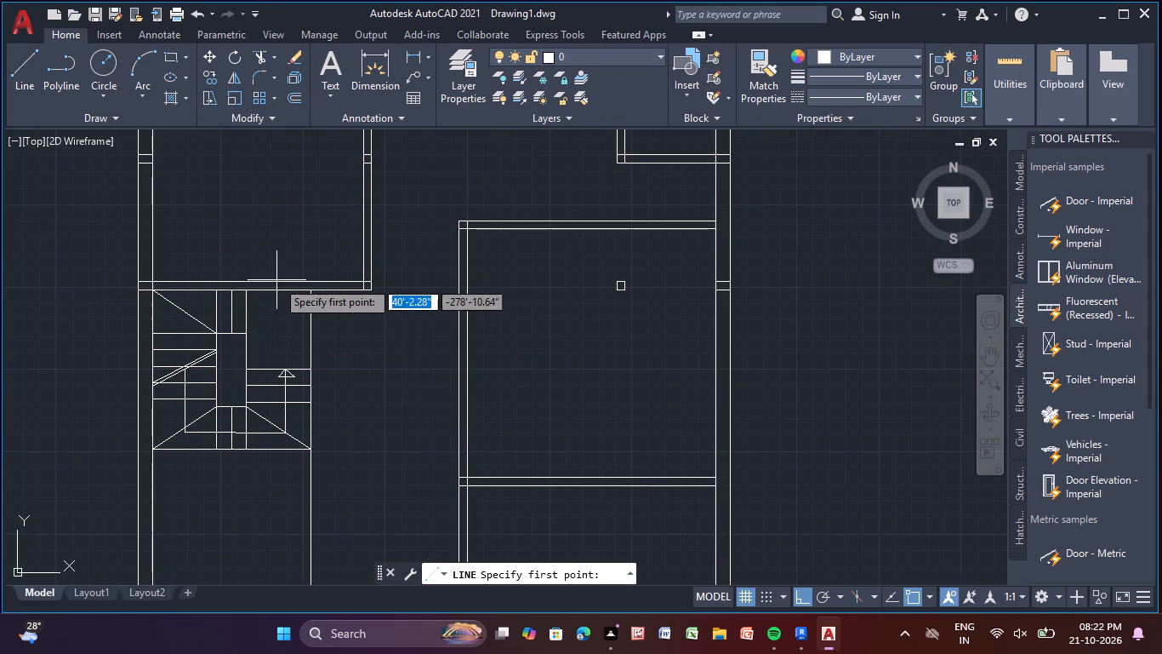
{"action": "left_click", "coordinate": [309, 348]}
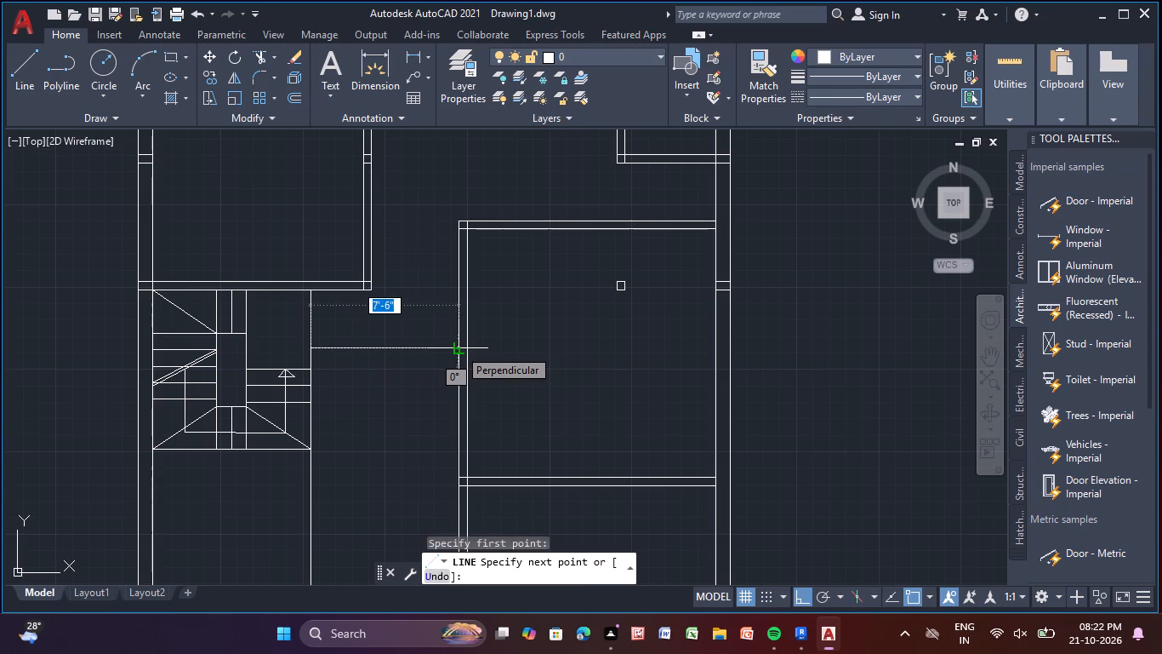
{"action": "left_click", "coordinate": [459, 347]}
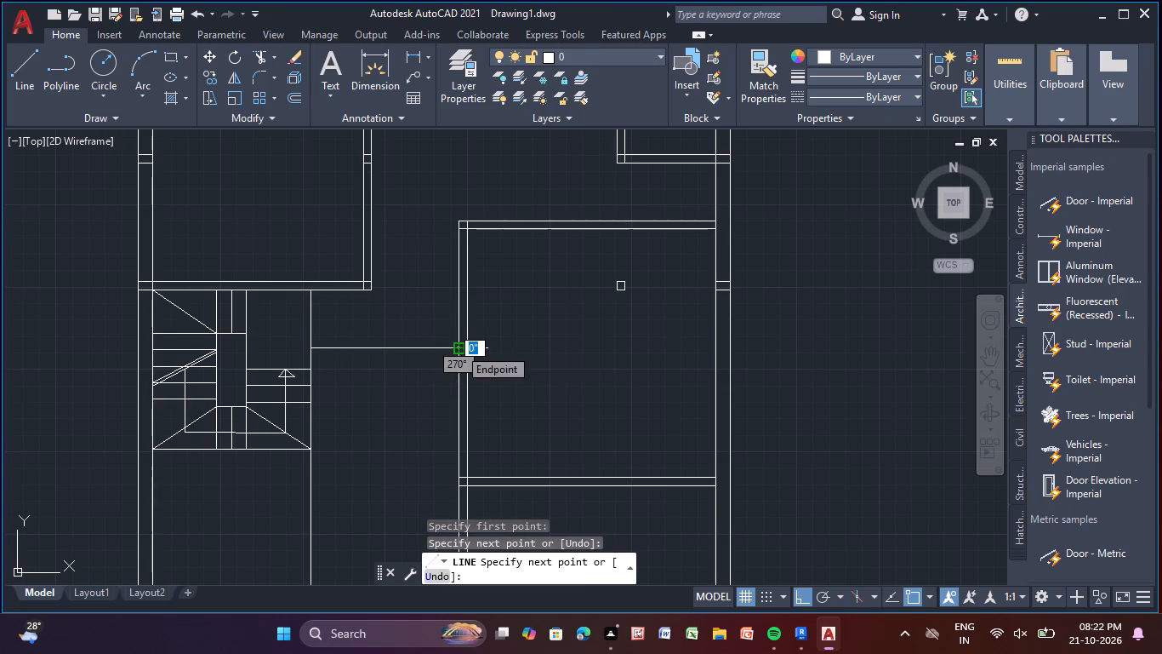
{"action": "key", "text": "Escape"}
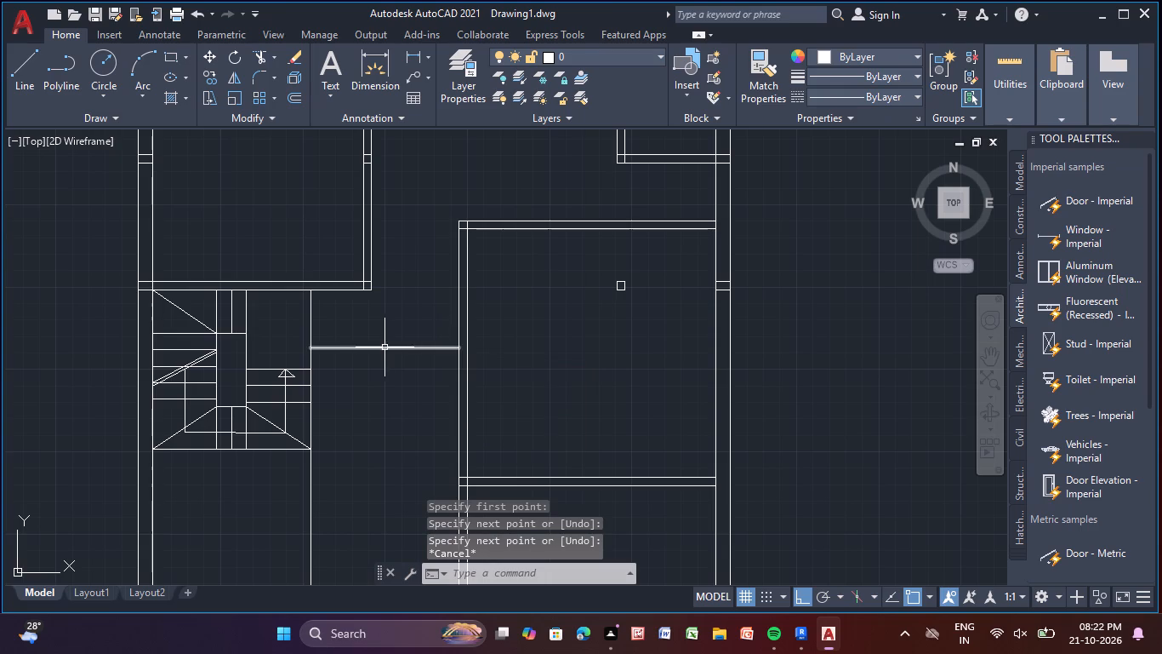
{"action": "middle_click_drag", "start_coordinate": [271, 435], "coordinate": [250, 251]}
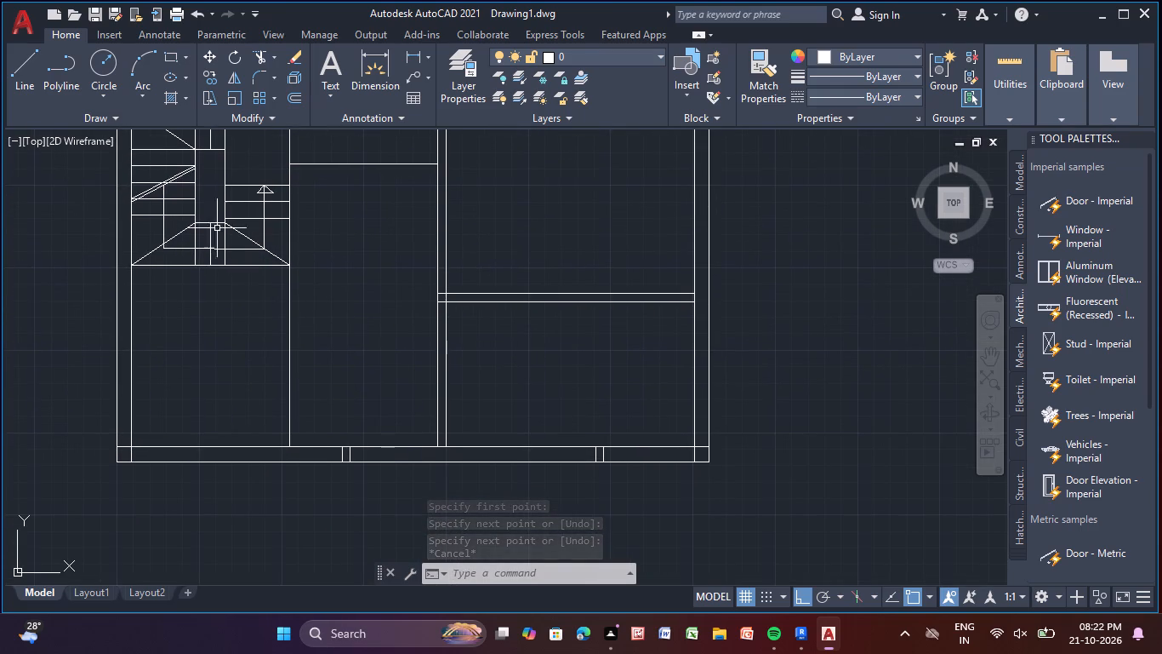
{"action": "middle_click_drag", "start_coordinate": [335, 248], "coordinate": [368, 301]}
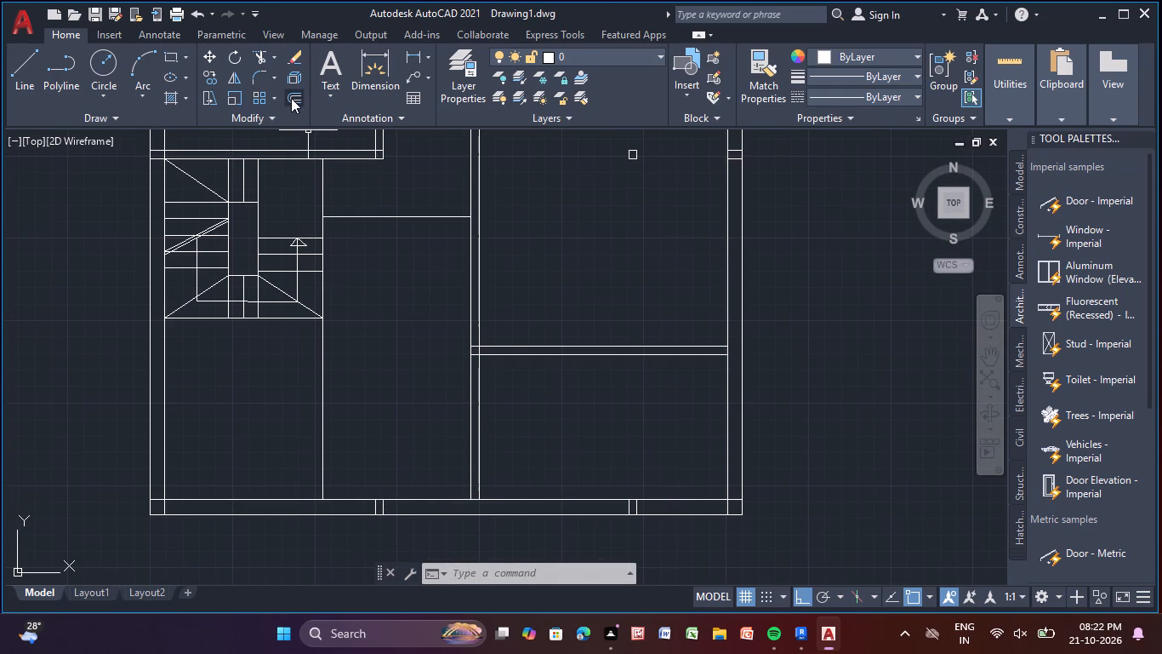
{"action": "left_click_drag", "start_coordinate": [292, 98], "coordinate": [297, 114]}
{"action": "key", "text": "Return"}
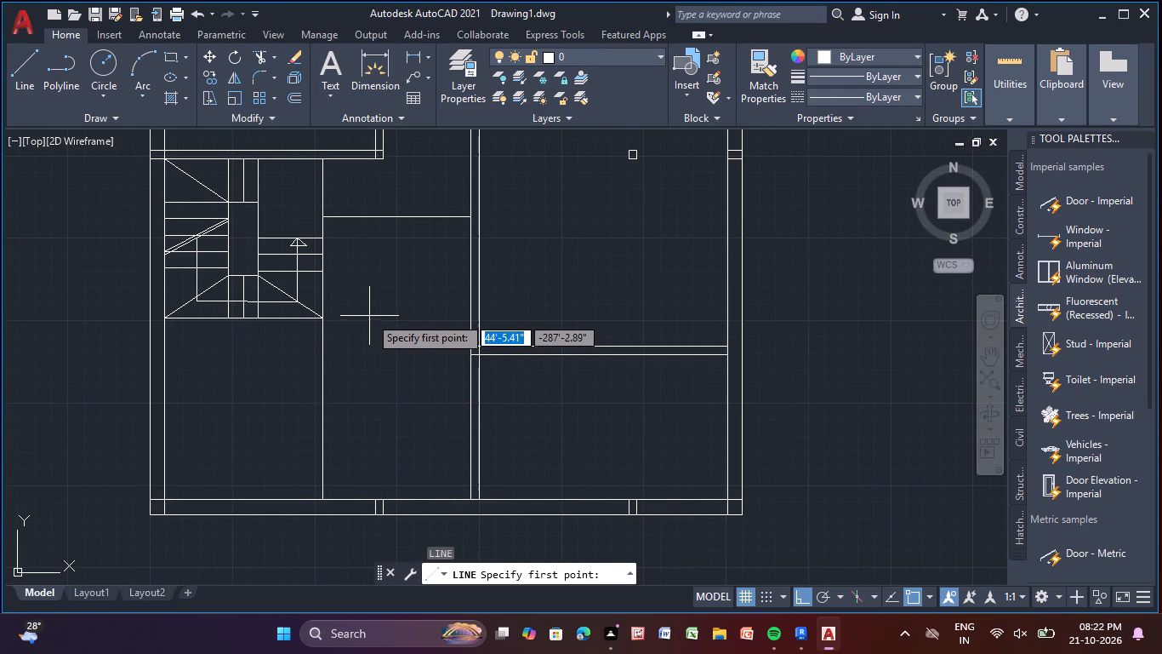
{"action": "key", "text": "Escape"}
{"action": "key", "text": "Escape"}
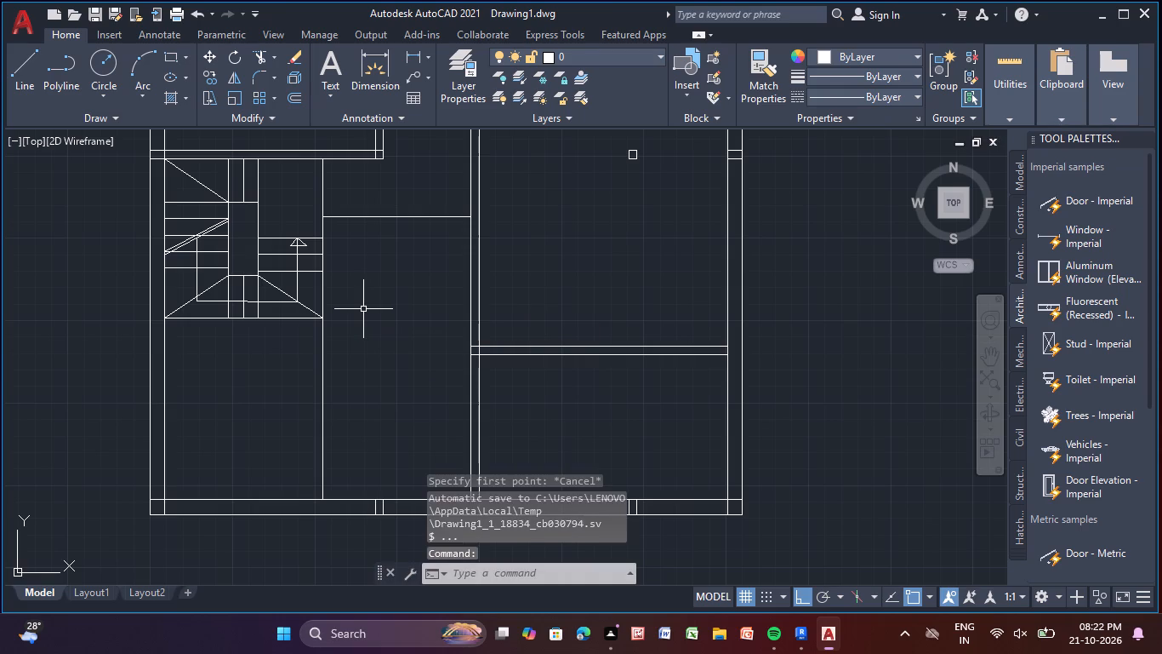
Offset the horizontal line between the staircase and the central wall 5" downward.
{"action": "left_click", "coordinate": [290, 98]}
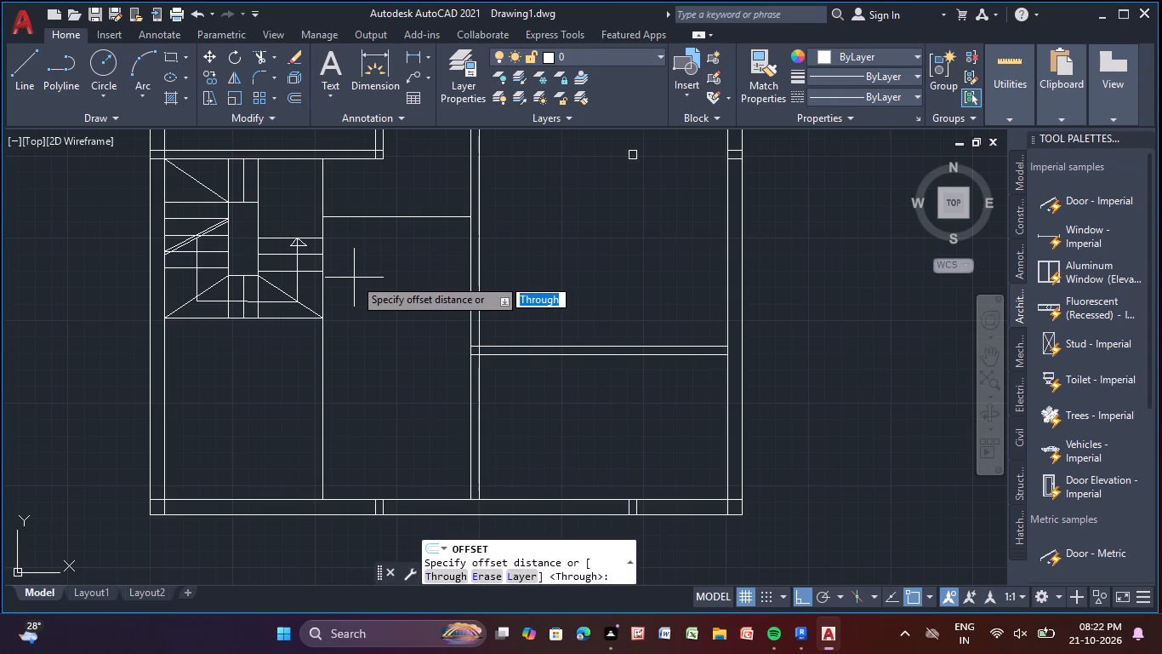
{"action": "key", "text": "Return"}
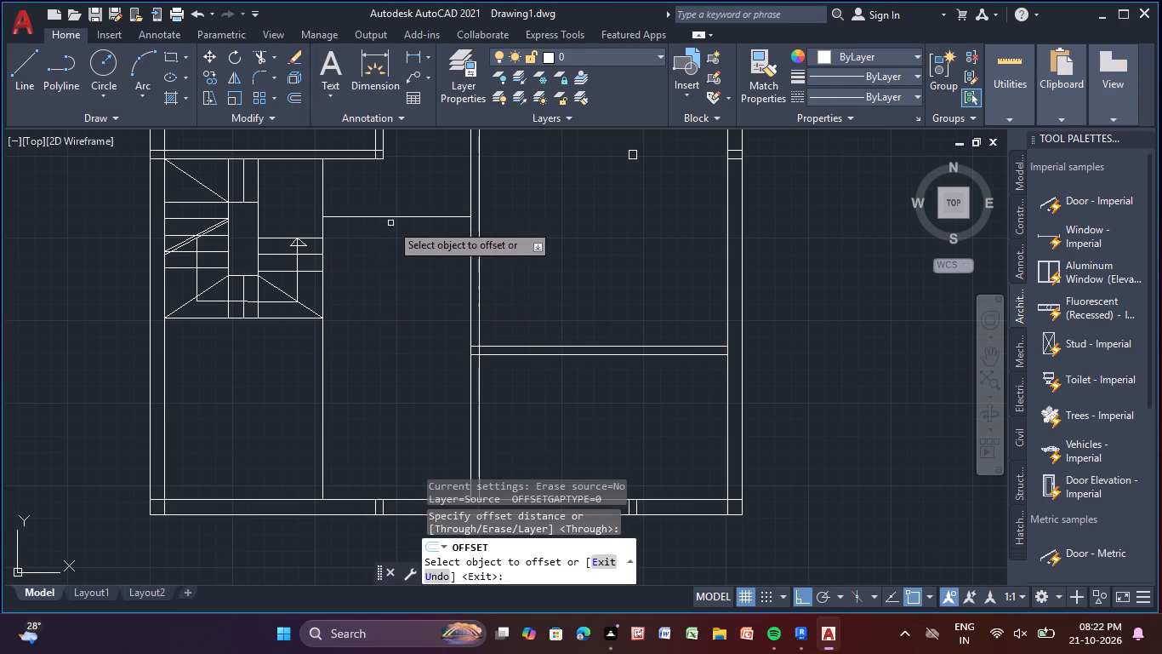
{"action": "left_click_drag", "start_coordinate": [409, 218], "coordinate": [413, 227]}
{"action": "key", "text": "5"}
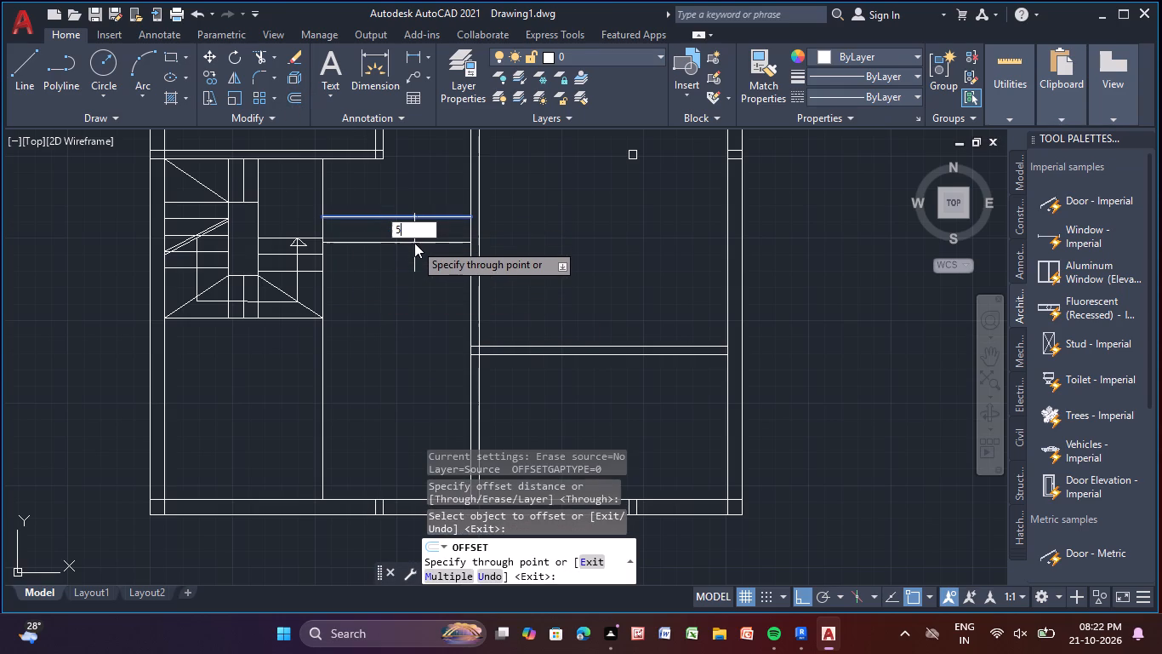
{"action": "key", "text": "shift+quotedbl"}
{"action": "key", "text": "Return"}
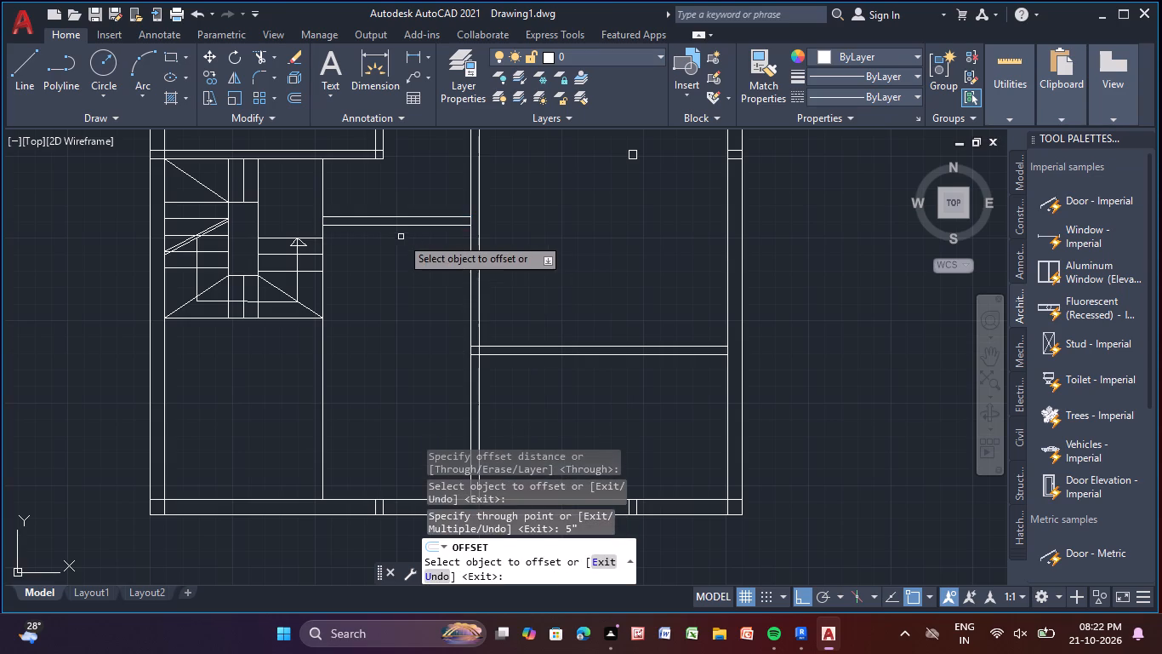
Offset the vertical line below the staircase 5" to the right, toward the central wall.
{"action": "left_click", "coordinate": [322, 360]}
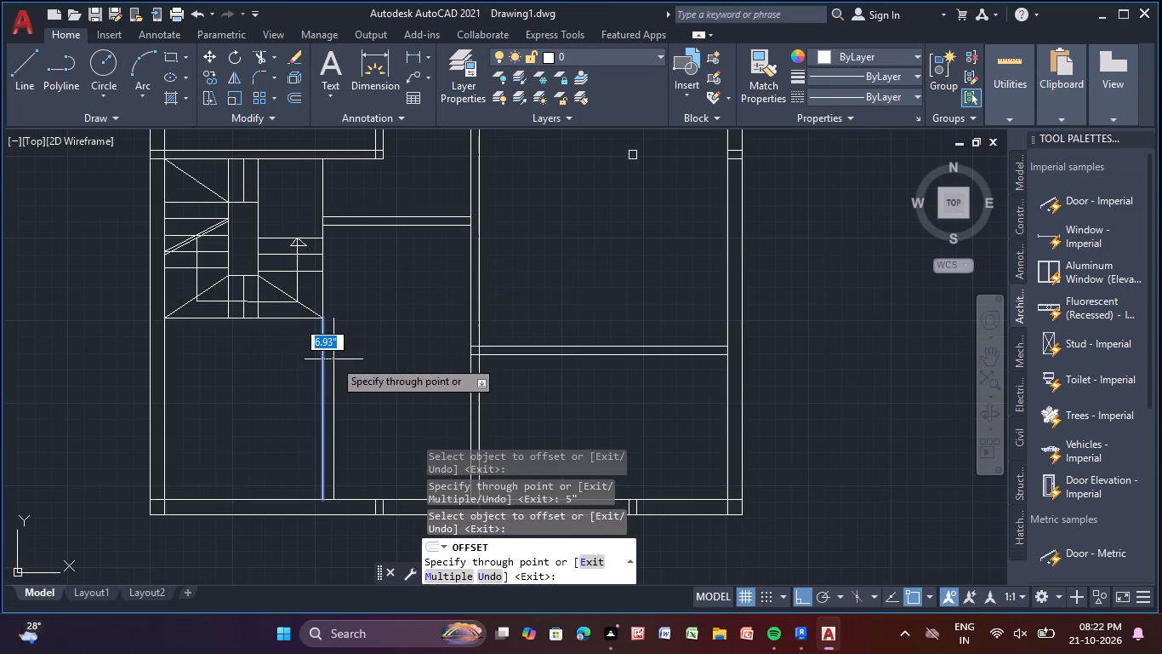
{"action": "key", "text": "5"}
{"action": "key", "text": "shift+quotedbl"}
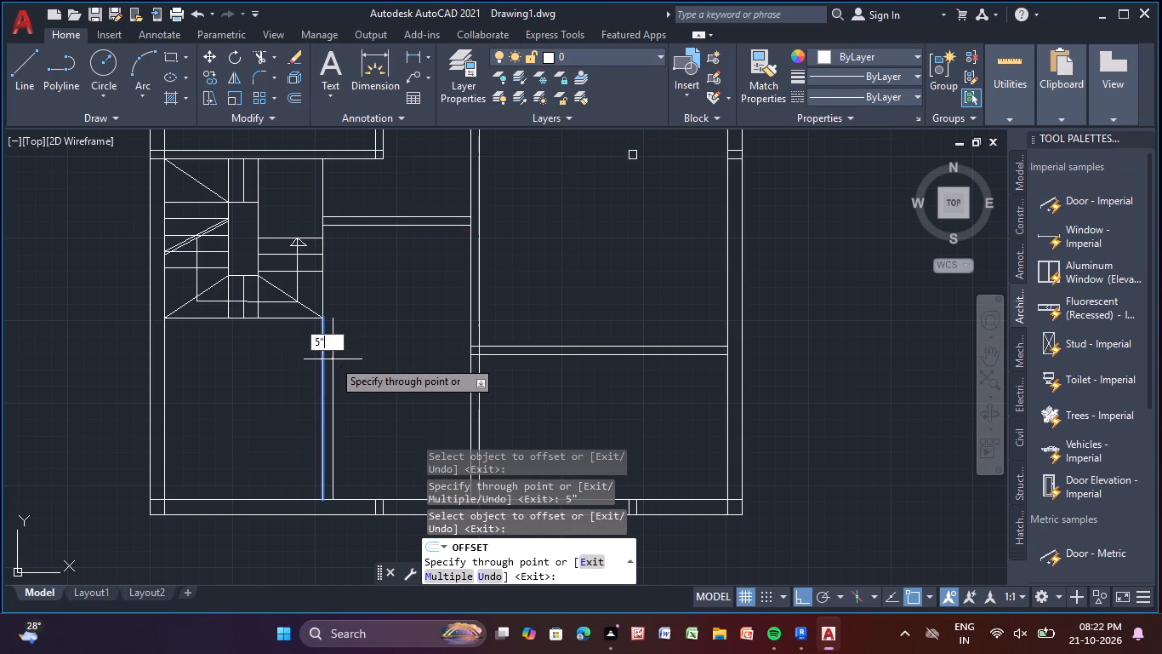
{"action": "key", "text": "Return"}
Offset the staircase's right edge line 5" to the right, toward the central wall.
{"action": "left_click", "coordinate": [322, 294]}
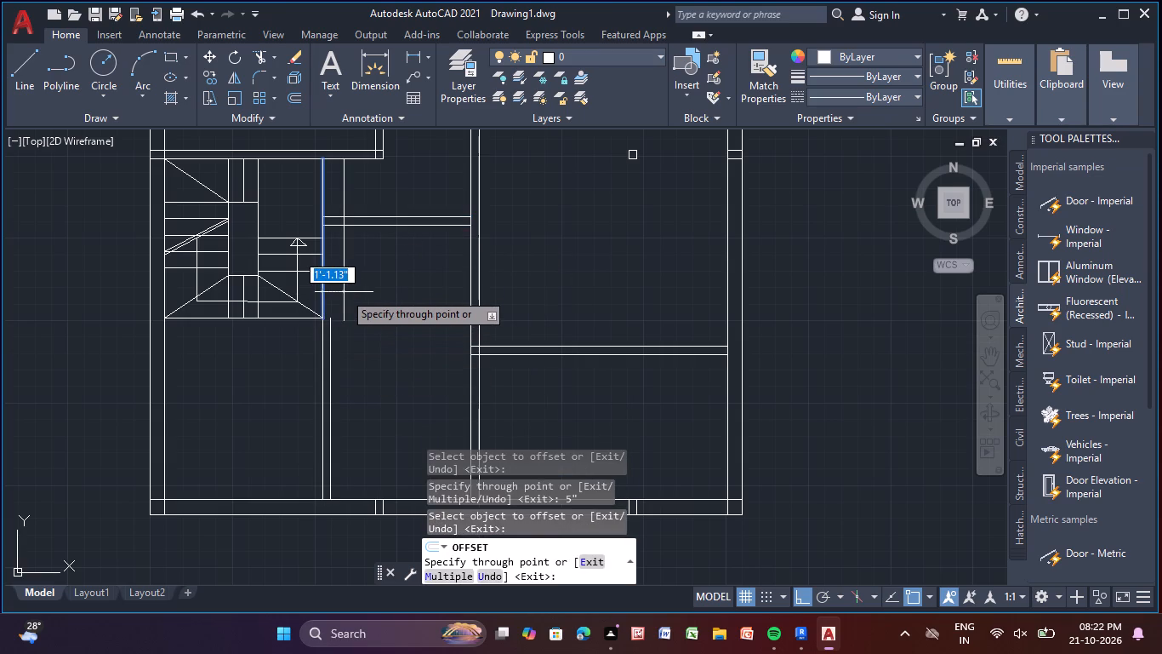
{"action": "key", "text": "5"}
{"action": "key", "text": "shift+quotedbl"}
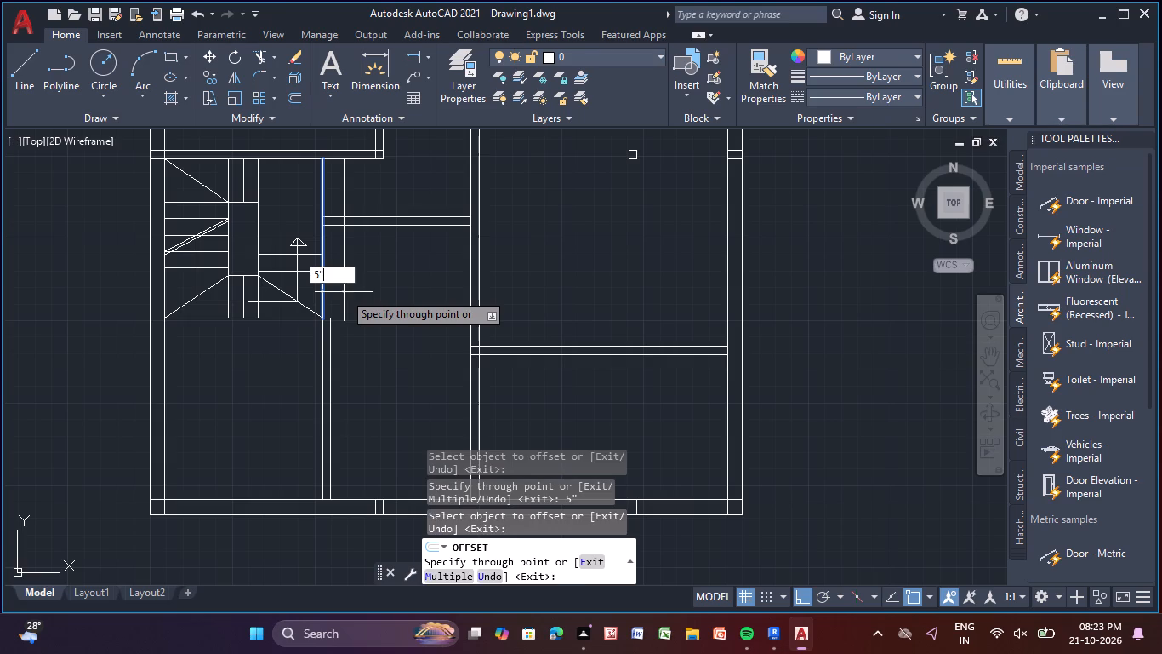
{"action": "key", "text": "Return"}
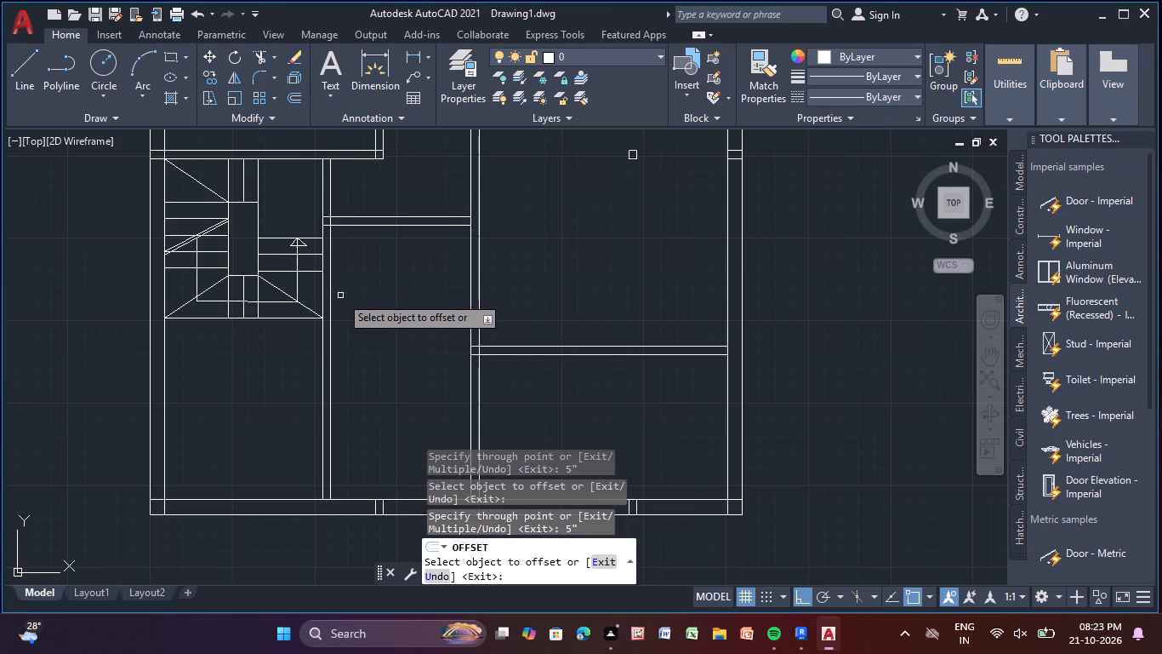
Trim the overlapping lines where the 7'-6" horizontal wall meets the new wall beside the staircase.
{"action": "left_click", "coordinate": [259, 57]}
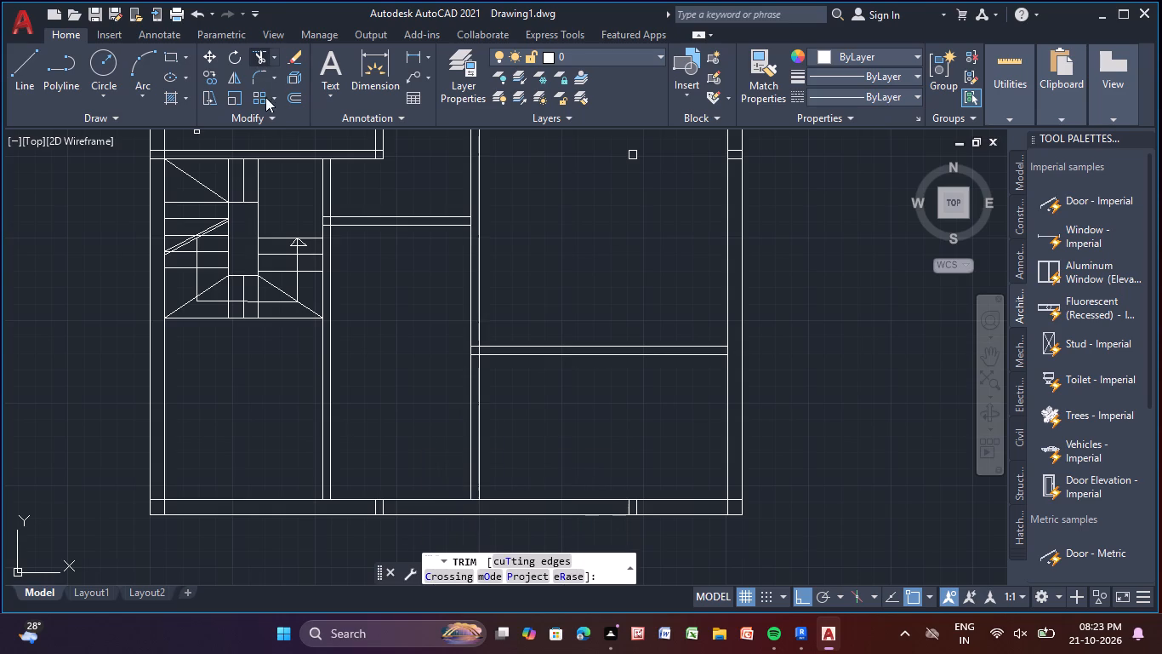
{"action": "scroll", "coordinate": [312, 229], "scroll_direction": "up", "scroll_amount": 5}
{"action": "middle_click_drag", "start_coordinate": [317, 251], "coordinate": [300, 257]}
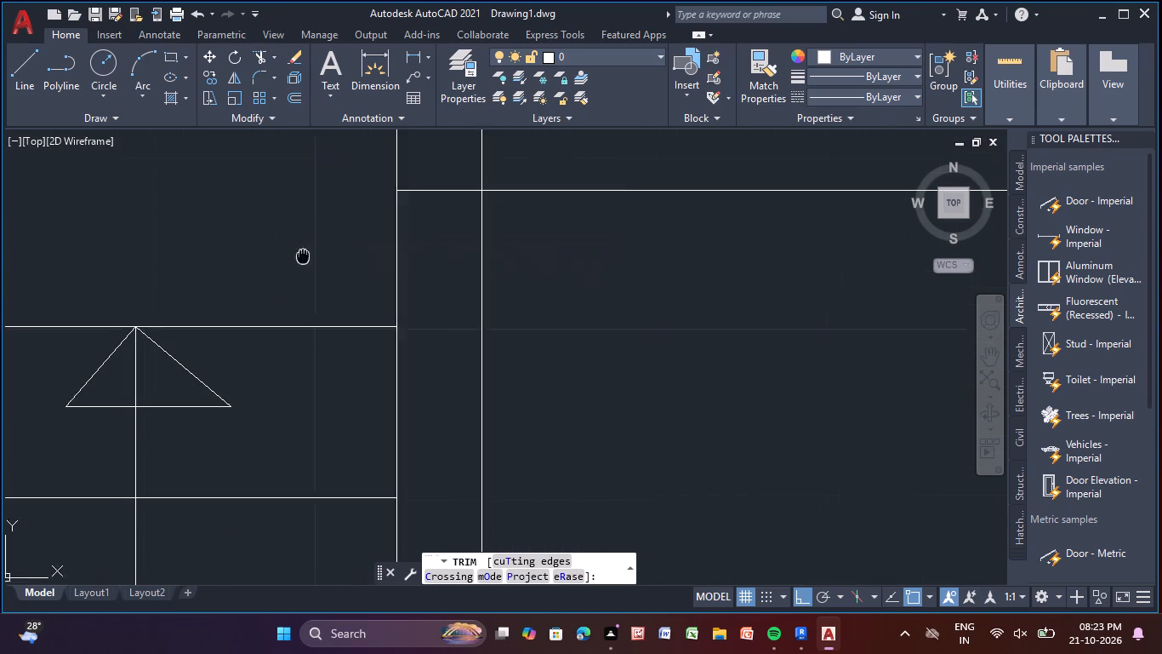
{"action": "middle_click_drag", "start_coordinate": [300, 257], "coordinate": [233, 284]}
{"action": "scroll", "coordinate": [317, 195], "scroll_direction": "down", "scroll_amount": 2}
{"action": "middle_click_drag", "start_coordinate": [317, 204], "coordinate": [314, 228]}
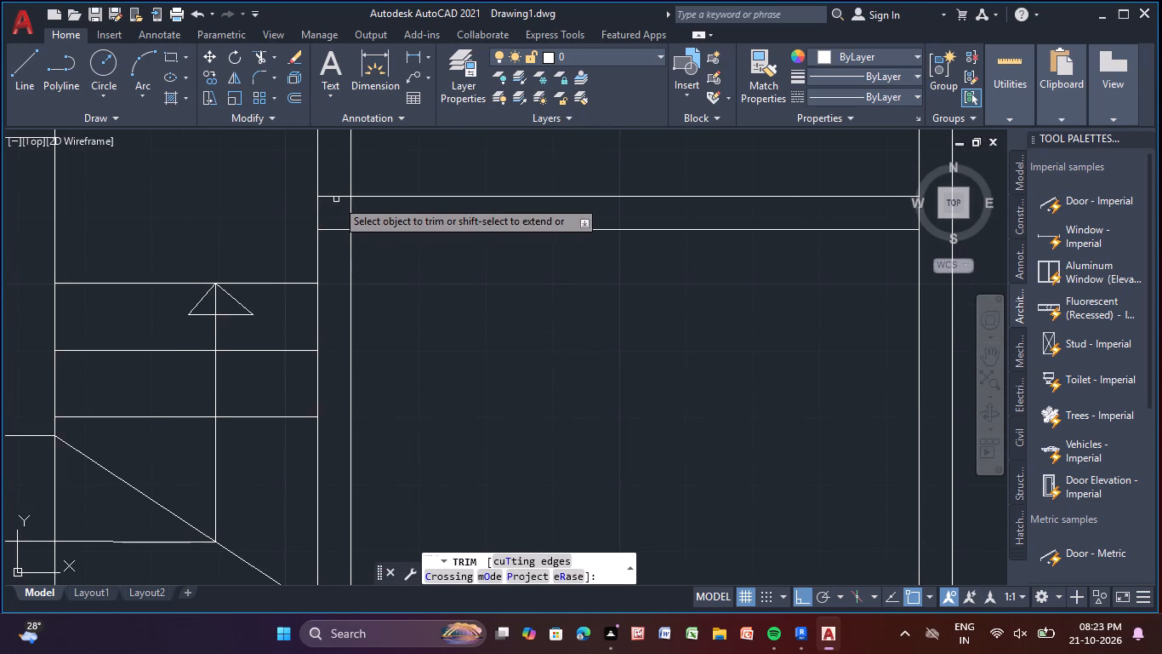
{"action": "scroll", "coordinate": [336, 199], "scroll_direction": "up", "scroll_amount": 2}
{"action": "left_click_drag", "start_coordinate": [335, 183], "coordinate": [329, 272]}
{"action": "left_click_drag", "start_coordinate": [335, 226], "coordinate": [388, 215]}
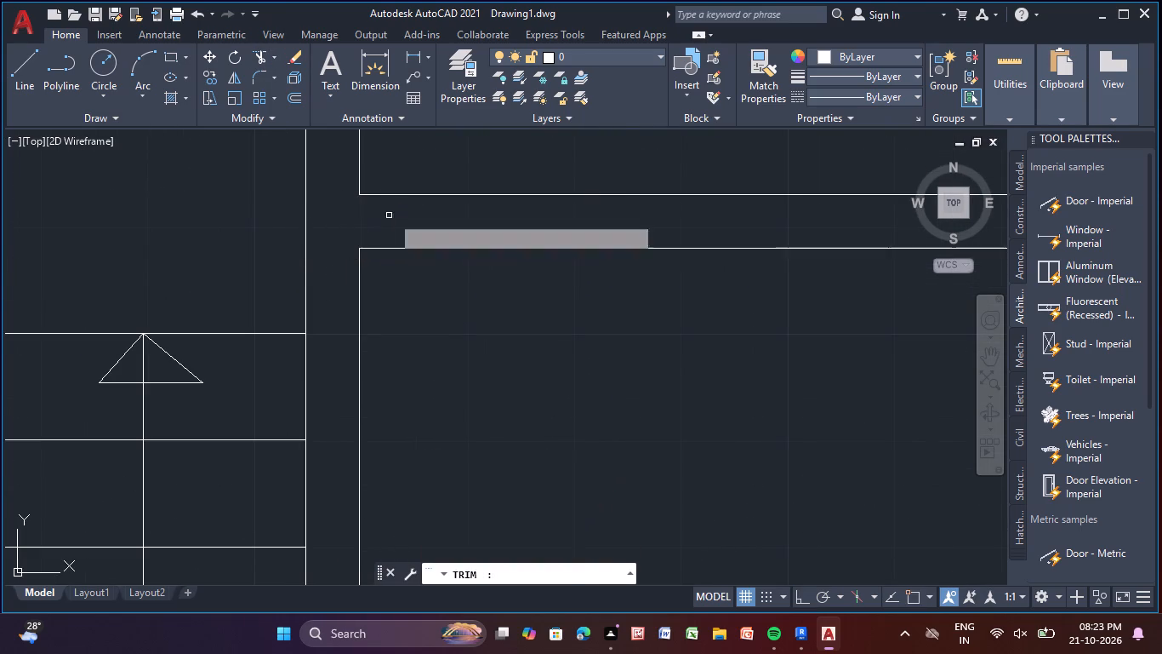
Trim the overlapping lines where the wall above the staircase meets the left exterior wall.
{"action": "scroll", "coordinate": [405, 215], "scroll_direction": "down", "scroll_amount": 4}
{"action": "middle_click_drag", "start_coordinate": [426, 205], "coordinate": [483, 316]}
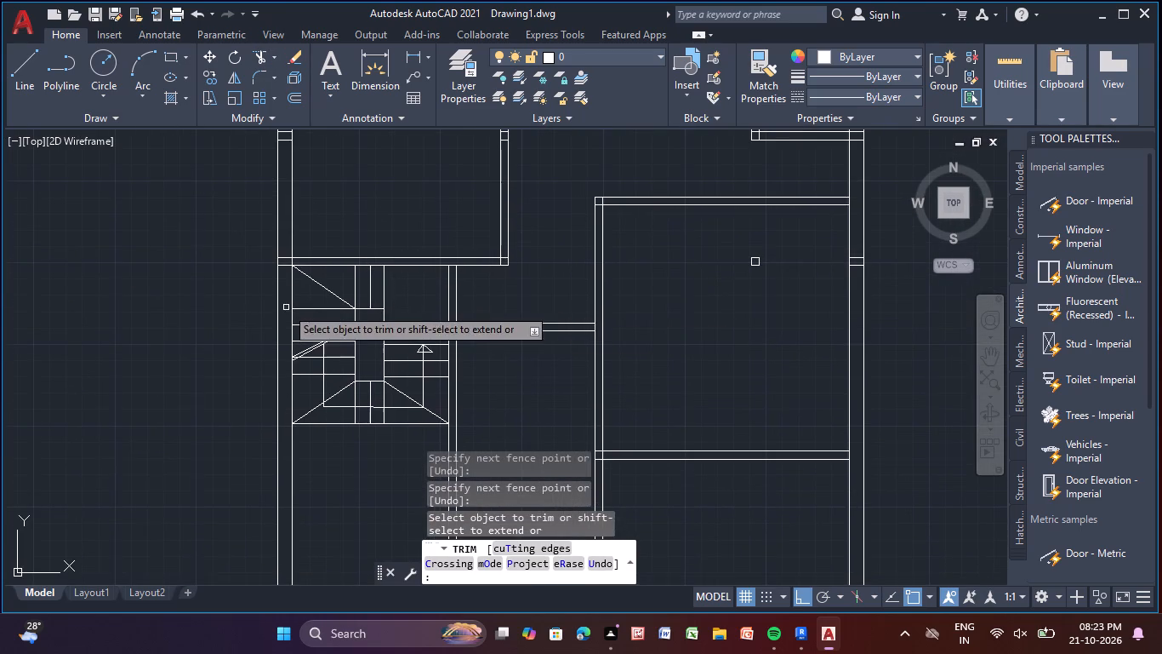
{"action": "scroll", "coordinate": [293, 265], "scroll_direction": "up", "scroll_amount": 4}
{"action": "left_click_drag", "start_coordinate": [235, 195], "coordinate": [238, 317]}
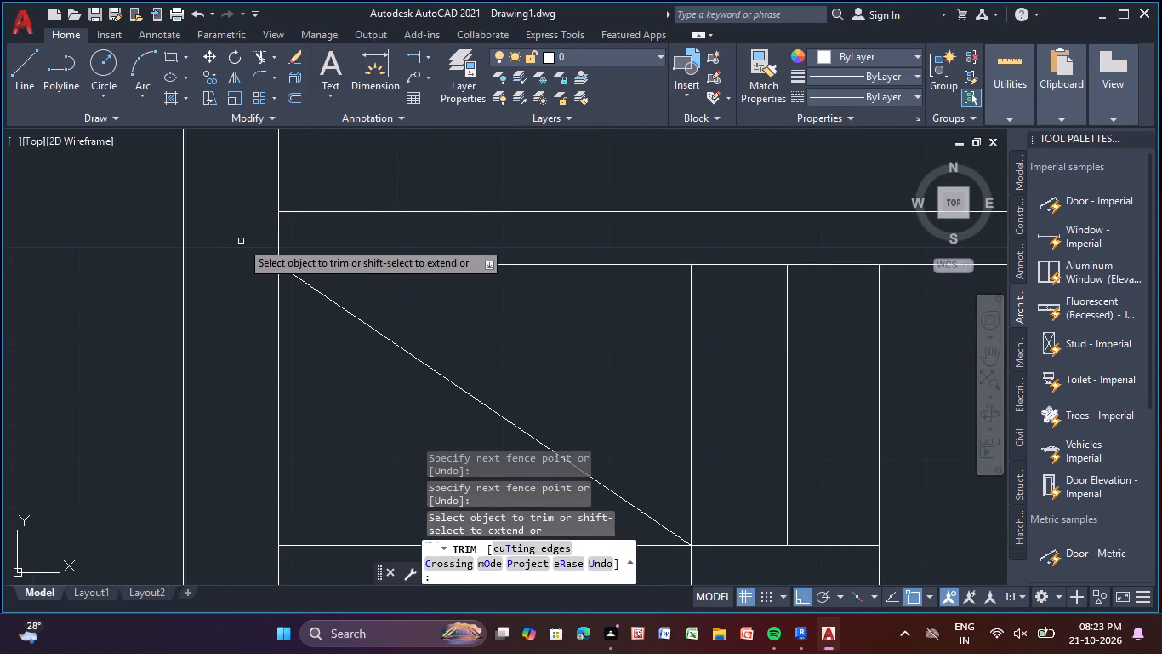
{"action": "left_click_drag", "start_coordinate": [241, 241], "coordinate": [308, 232]}
Trim the right corner of the wall above the staircase and open its junction with the wall beside the staircase.
{"action": "scroll", "coordinate": [314, 231], "scroll_direction": "down", "scroll_amount": 3}
{"action": "middle_click_drag", "start_coordinate": [302, 241], "coordinate": [113, 291]}
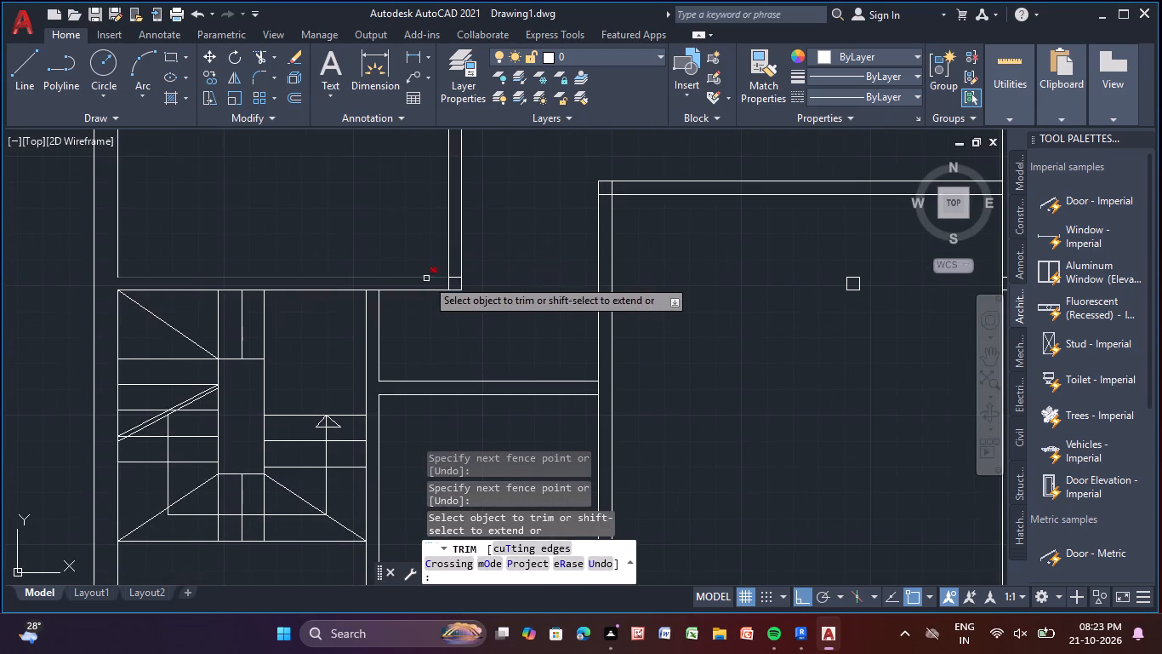
{"action": "scroll", "coordinate": [432, 278], "scroll_direction": "up", "scroll_amount": 2}
{"action": "left_click_drag", "start_coordinate": [479, 278], "coordinate": [433, 296]}
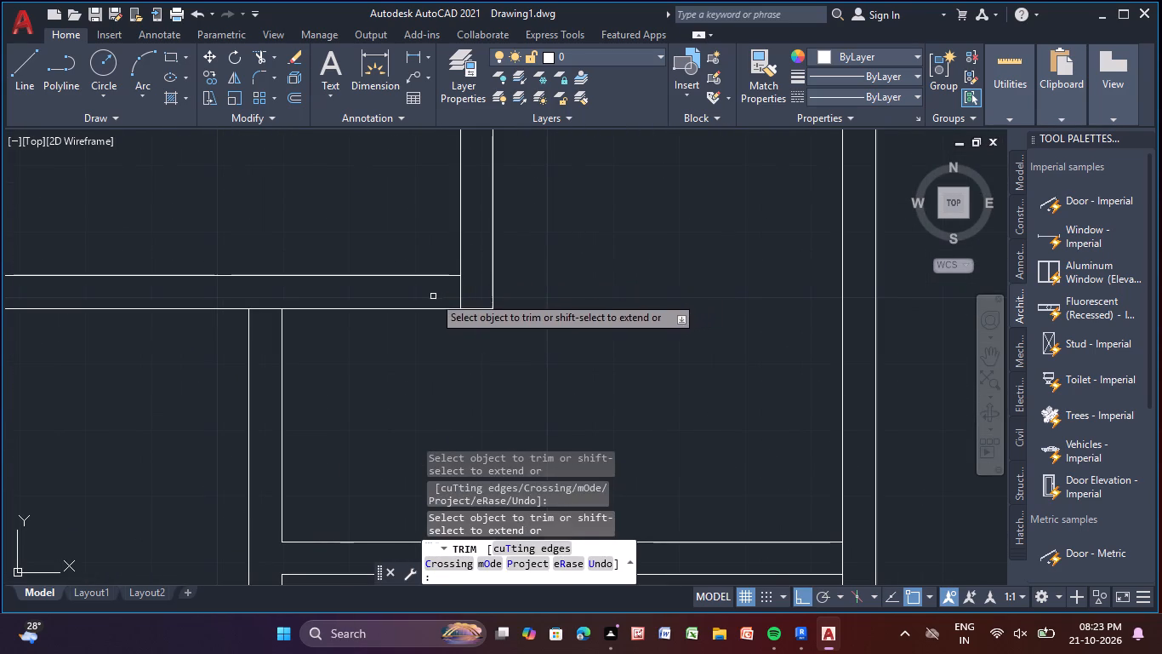
{"action": "left_click_drag", "start_coordinate": [440, 294], "coordinate": [467, 293]}
{"action": "left_click", "coordinate": [265, 312]}
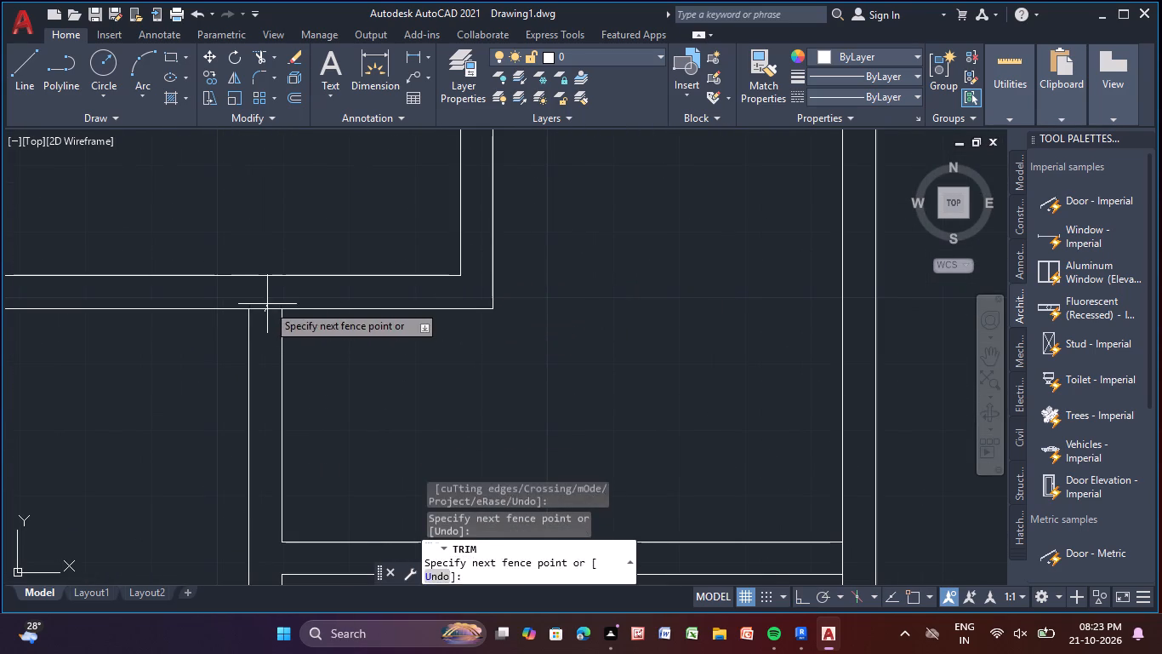
{"action": "left_click", "coordinate": [270, 304]}
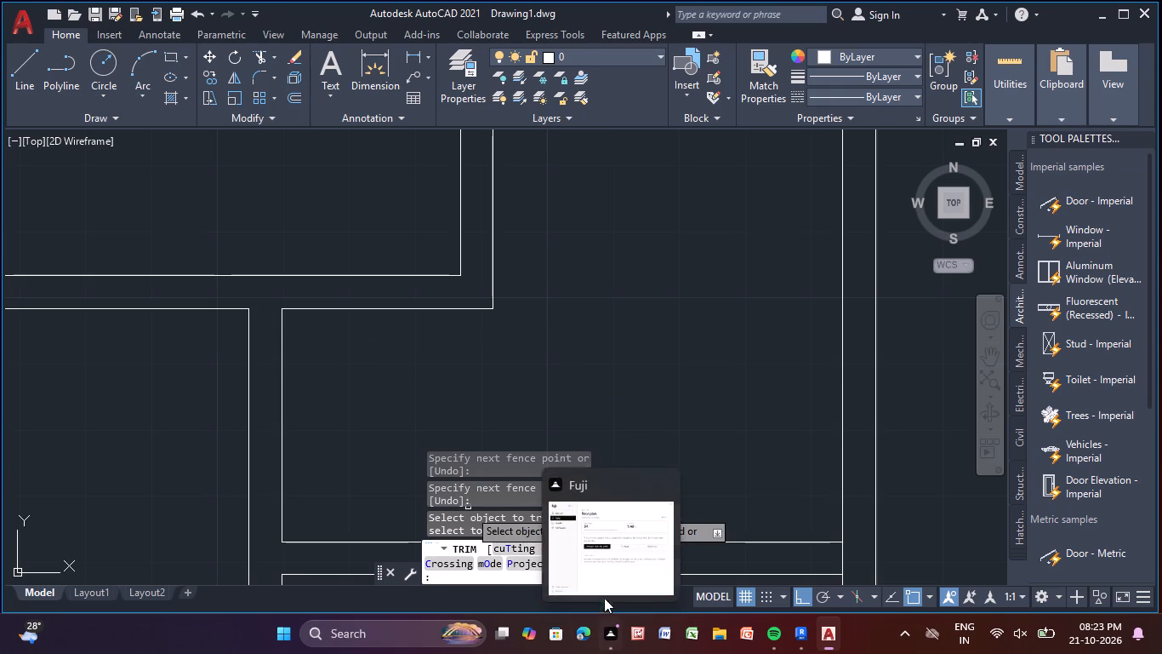
Trim the overlapping inner wall lines at the top-left corner of the exterior walls.
{"action": "scroll", "coordinate": [496, 337], "scroll_direction": "down", "scroll_amount": 3}
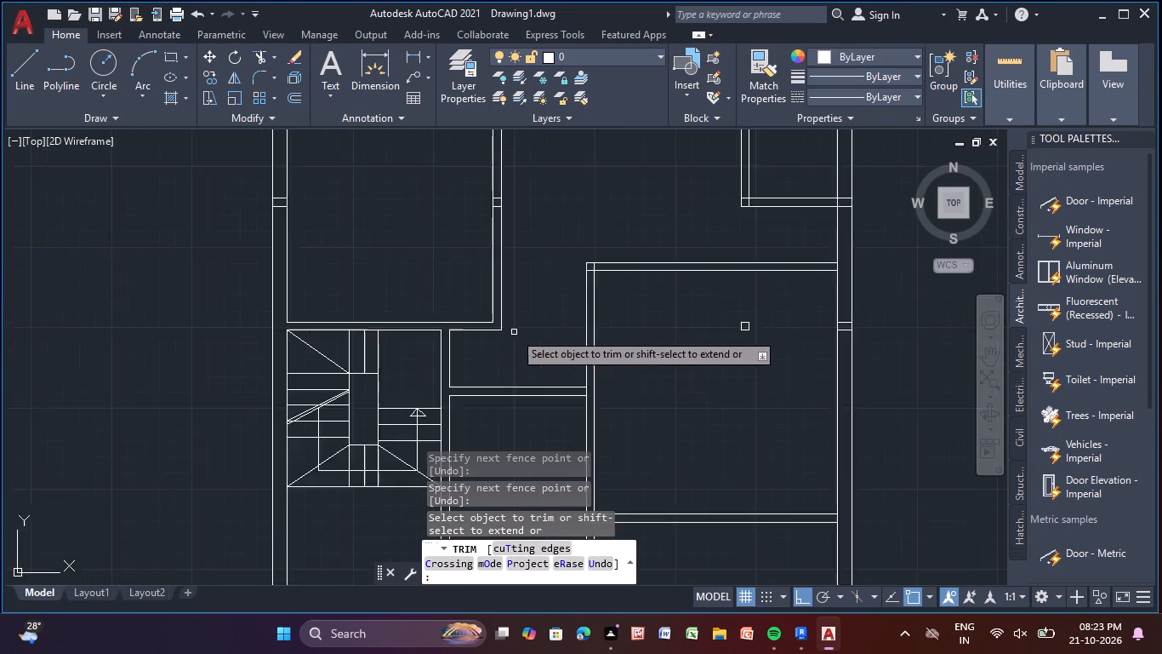
{"action": "scroll", "coordinate": [515, 332], "scroll_direction": "down", "scroll_amount": 1}
{"action": "middle_click_drag", "start_coordinate": [553, 325], "coordinate": [565, 372]}
{"action": "middle_click_drag", "start_coordinate": [403, 225], "coordinate": [408, 369]}
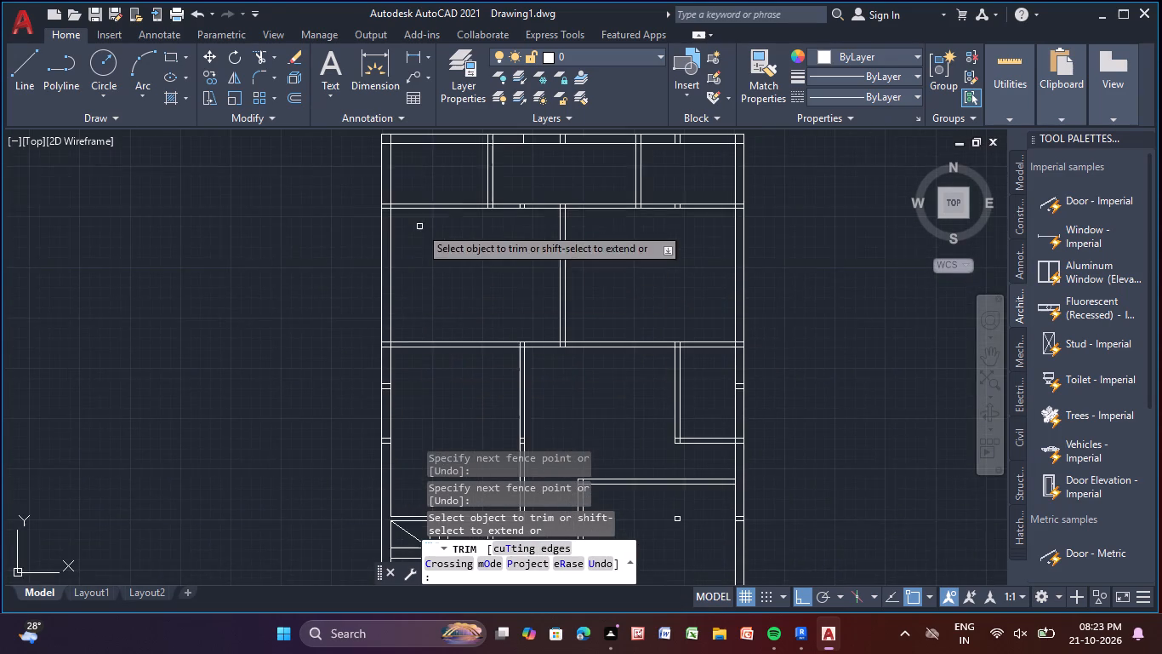
{"action": "middle_click_drag", "start_coordinate": [428, 217], "coordinate": [437, 334]}
{"action": "scroll", "coordinate": [407, 261], "scroll_direction": "up", "scroll_amount": 5}
{"action": "left_click_drag", "start_coordinate": [250, 232], "coordinate": [248, 296]}
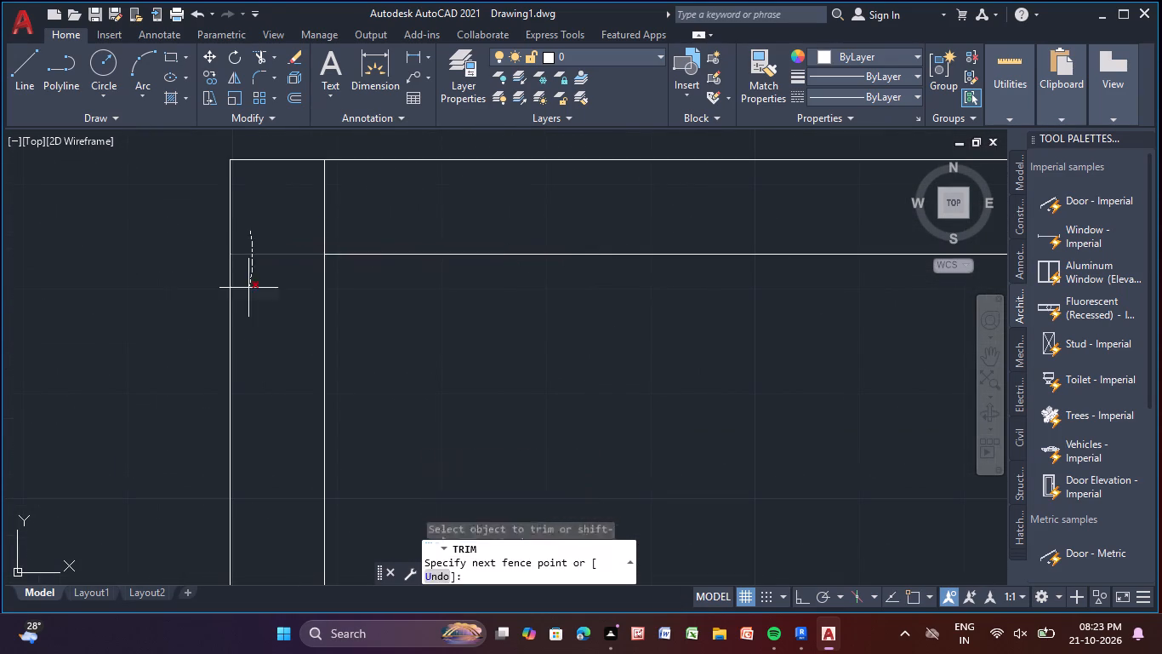
{"action": "left_click_drag", "start_coordinate": [248, 296], "coordinate": [247, 307]}
{"action": "left_click_drag", "start_coordinate": [292, 205], "coordinate": [450, 211]}
Trim all the short vertical lines crossing between the two faces of the top exterior wall.
{"action": "scroll", "coordinate": [456, 211], "scroll_direction": "down", "scroll_amount": 4}
{"action": "middle_click_drag", "start_coordinate": [522, 214], "coordinate": [325, 201]}
{"action": "scroll", "coordinate": [456, 197], "scroll_direction": "up", "scroll_amount": 4}
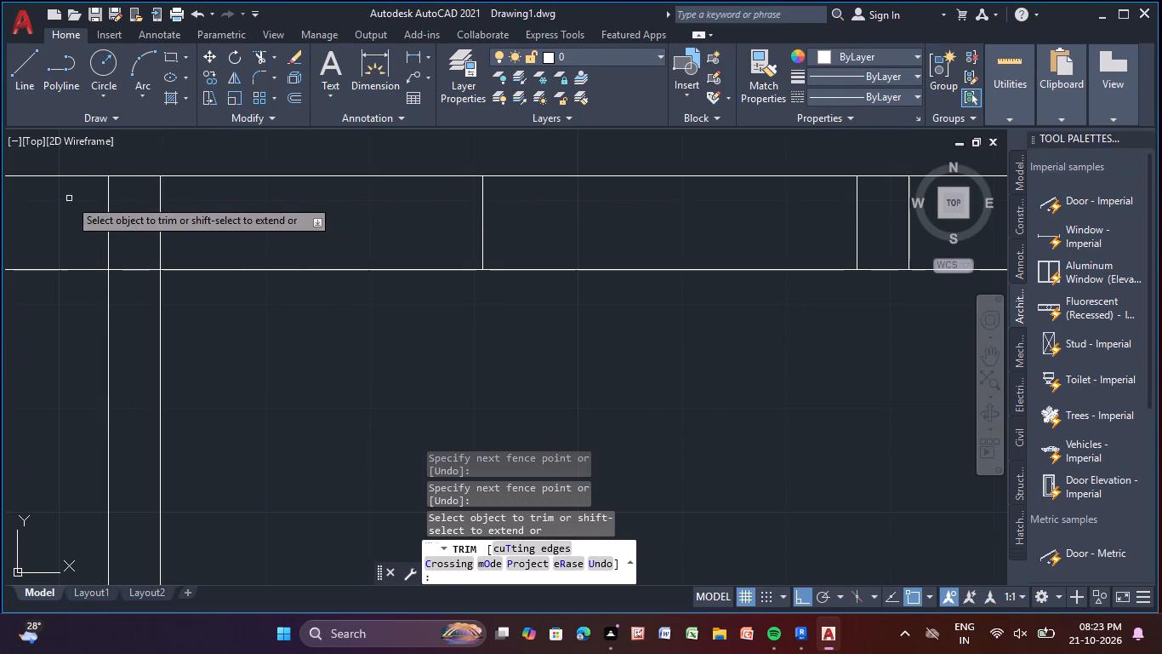
{"action": "left_click_drag", "start_coordinate": [70, 198], "coordinate": [911, 228]}
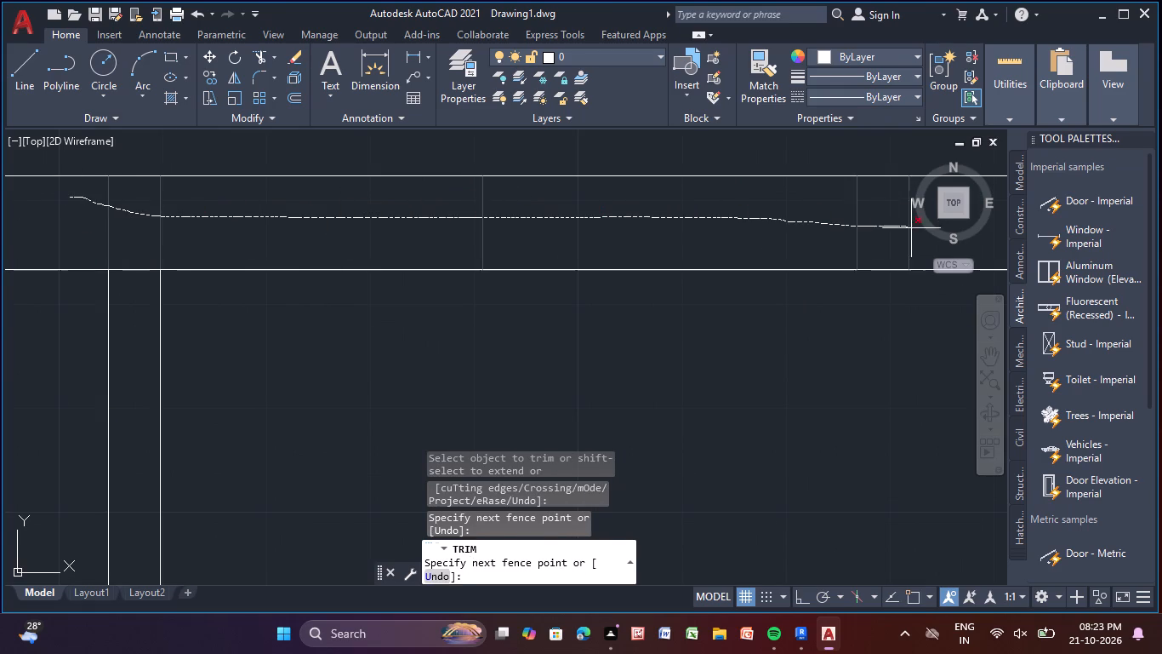
{"action": "left_click_drag", "start_coordinate": [911, 228], "coordinate": [920, 229]}
{"action": "scroll", "coordinate": [886, 222], "scroll_direction": "down", "scroll_amount": 1}
{"action": "middle_click_drag", "start_coordinate": [622, 238], "coordinate": [45, 221]}
{"action": "scroll", "coordinate": [52, 223], "scroll_direction": "up", "scroll_amount": 1}
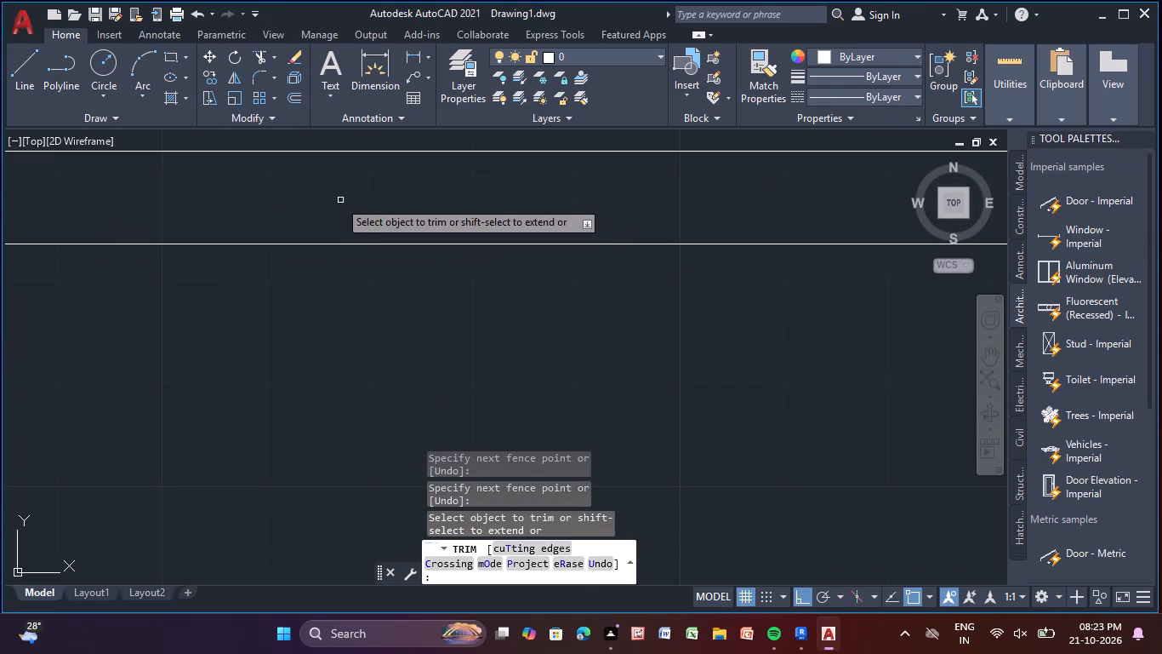
{"action": "scroll", "coordinate": [285, 198], "scroll_direction": "down", "scroll_amount": 4}
{"action": "scroll", "coordinate": [459, 200], "scroll_direction": "up", "scroll_amount": 3}
{"action": "left_click_drag", "start_coordinate": [244, 192], "coordinate": [262, 192]}
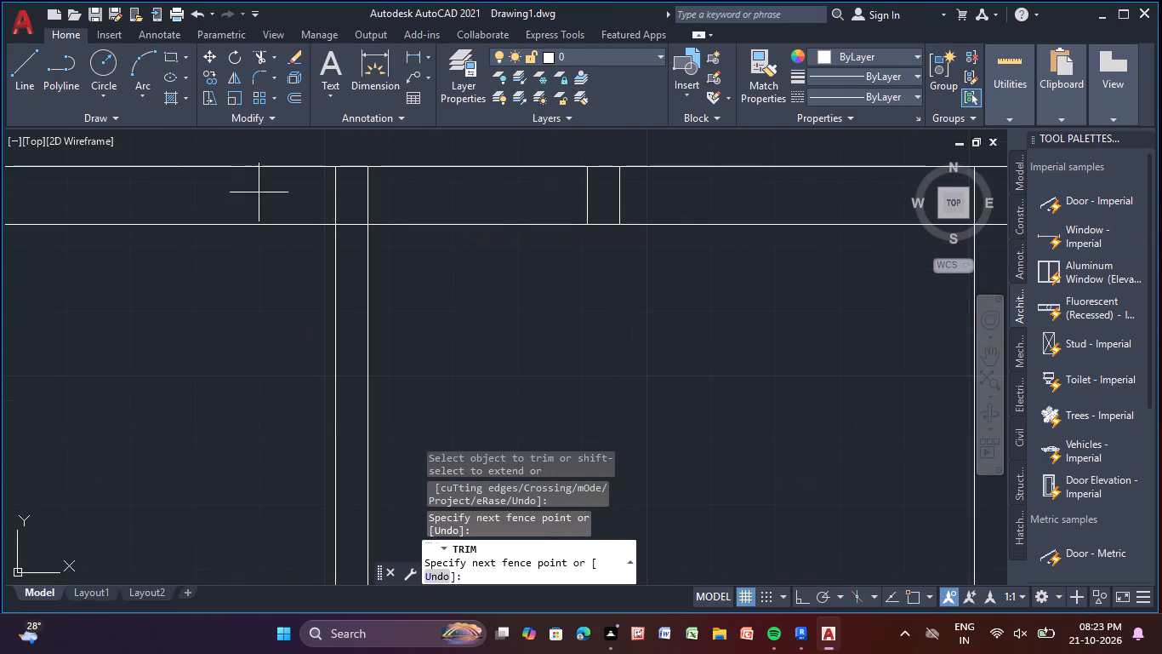
{"action": "left_click_drag", "start_coordinate": [262, 192], "coordinate": [682, 203]}
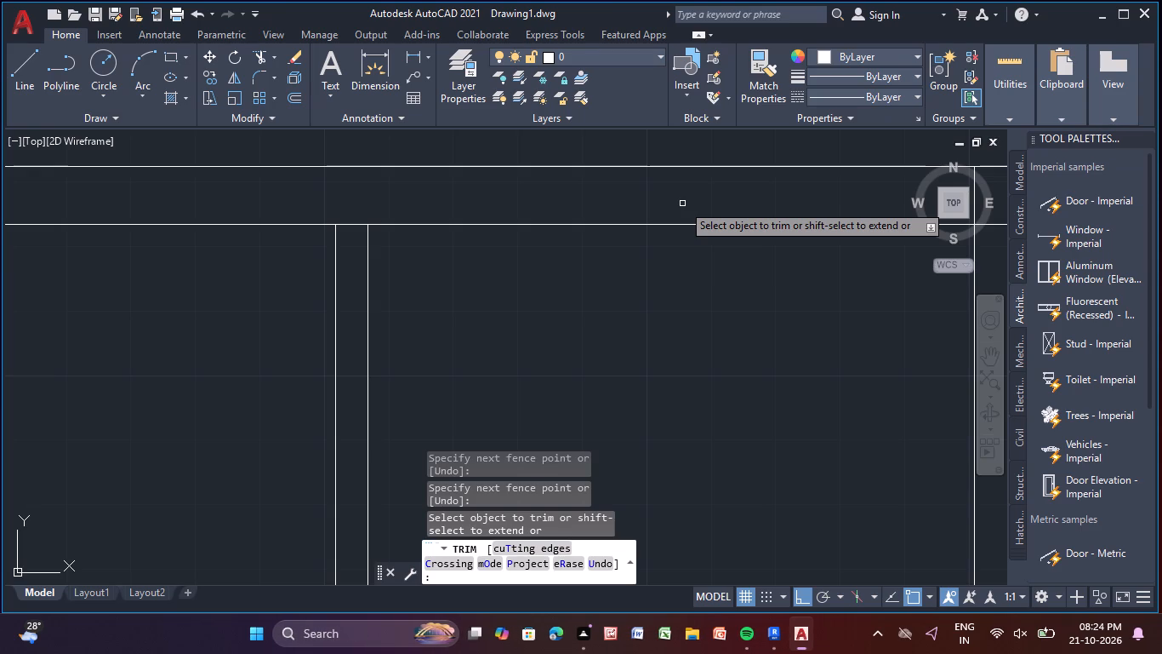
Trim the overlapping inner wall lines at the top-right corner of the exterior walls.
{"action": "scroll", "coordinate": [679, 220], "scroll_direction": "down", "scroll_amount": 1}
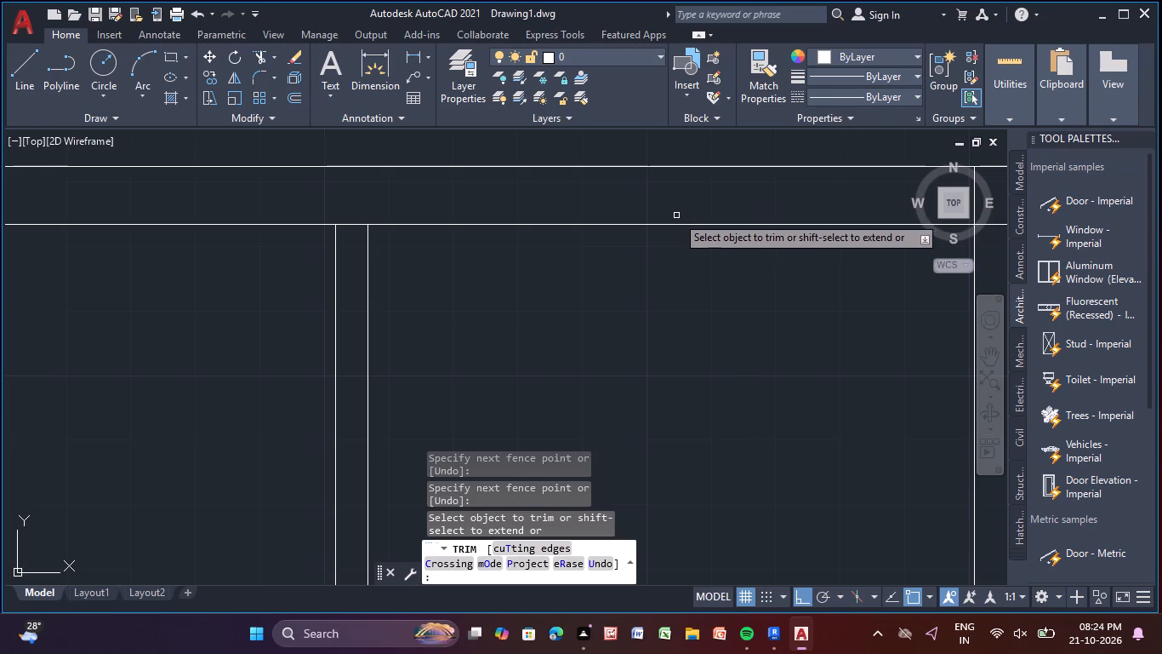
{"action": "scroll", "coordinate": [679, 218], "scroll_direction": "down", "scroll_amount": 2}
{"action": "middle_click_drag", "start_coordinate": [689, 333], "coordinate": [638, 314]}
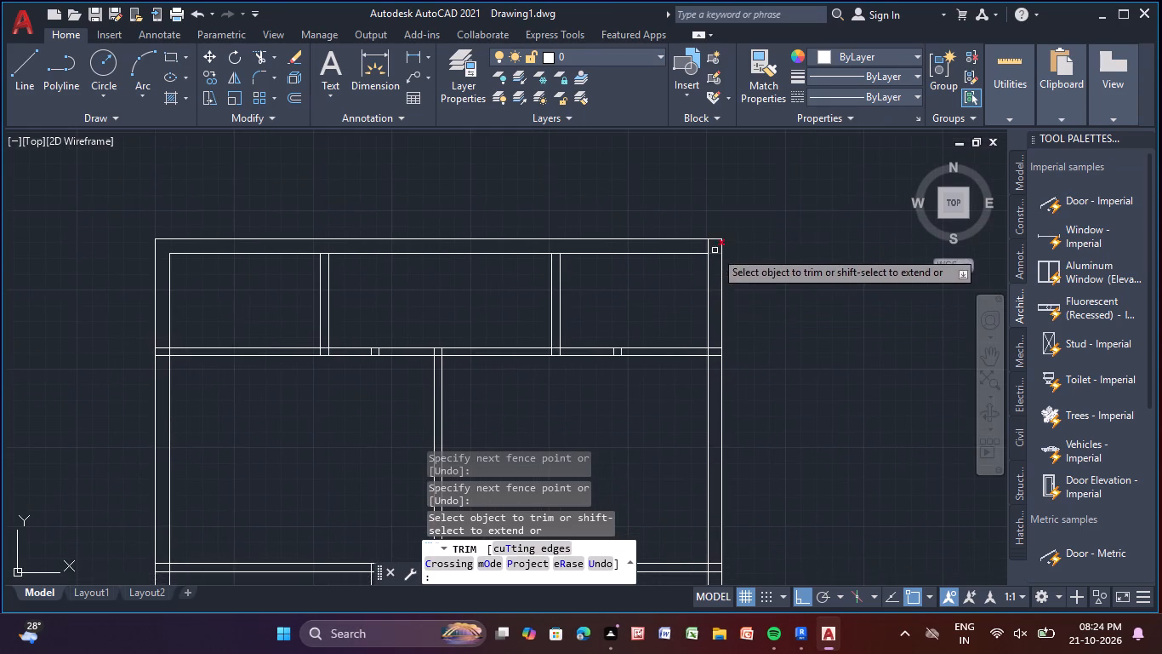
{"action": "scroll", "coordinate": [715, 250], "scroll_direction": "up", "scroll_amount": 3}
{"action": "left_click_drag", "start_coordinate": [669, 237], "coordinate": [697, 308]}
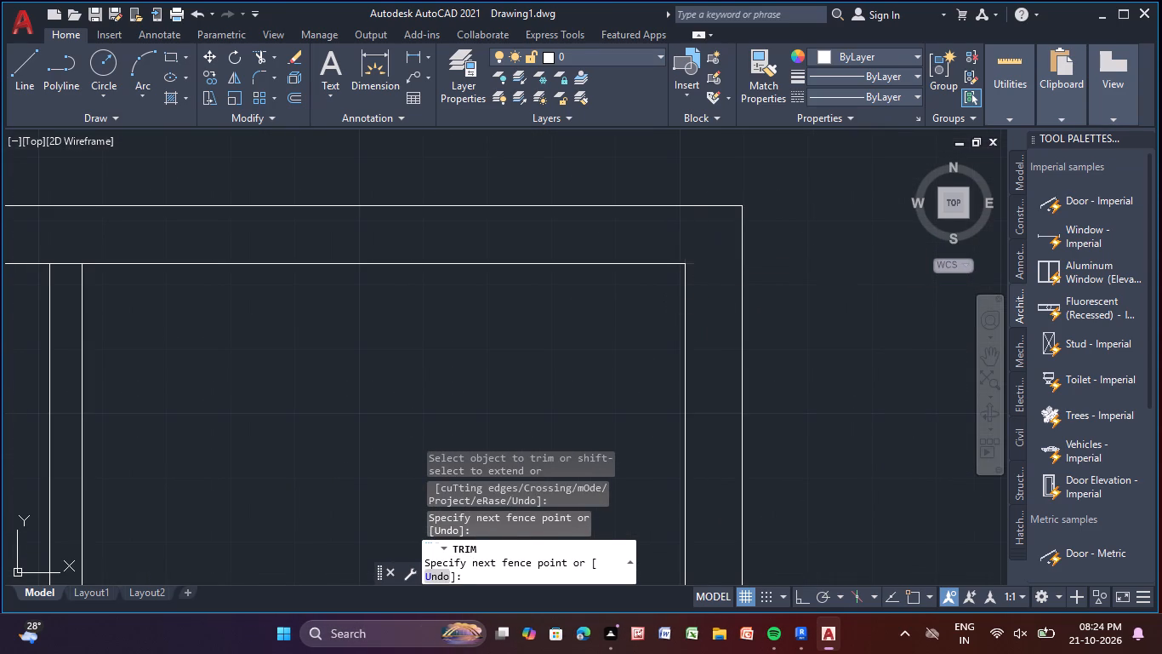
Trim the horizontal wall below the top rooms at the right exterior wall and remove the short cross lines near that end.
{"action": "scroll", "coordinate": [697, 307], "scroll_direction": "down", "scroll_amount": 2}
{"action": "middle_click_drag", "start_coordinate": [761, 445], "coordinate": [786, 198]}
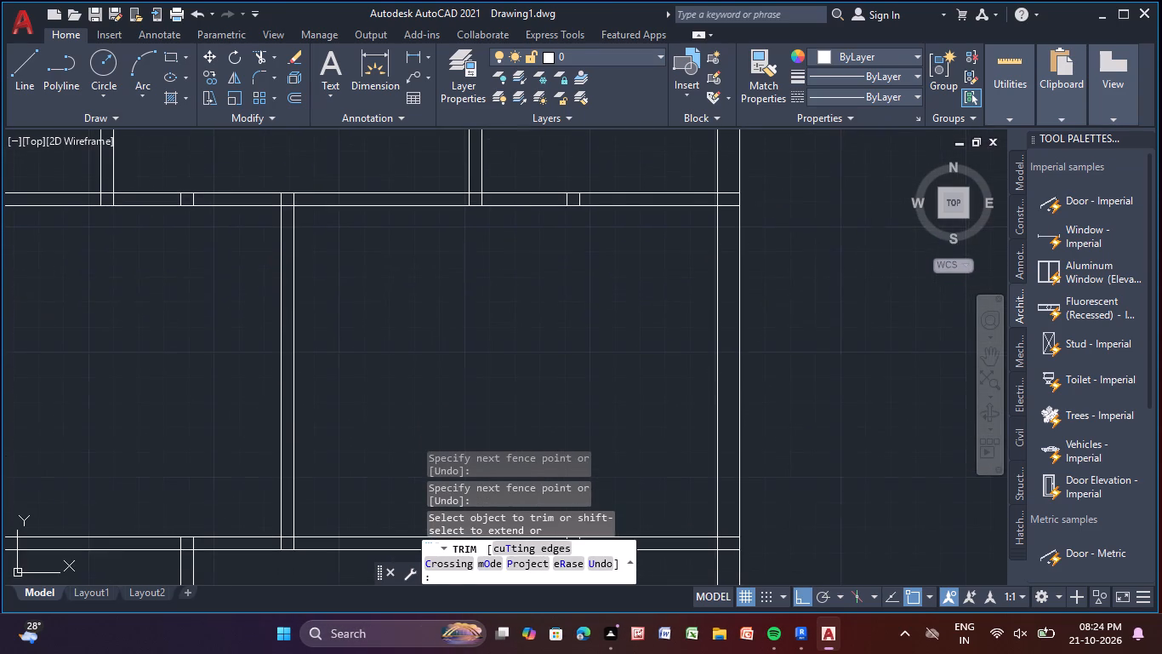
{"action": "middle_click_drag", "start_coordinate": [780, 245], "coordinate": [780, 365]}
{"action": "scroll", "coordinate": [737, 339], "scroll_direction": "up", "scroll_amount": 2}
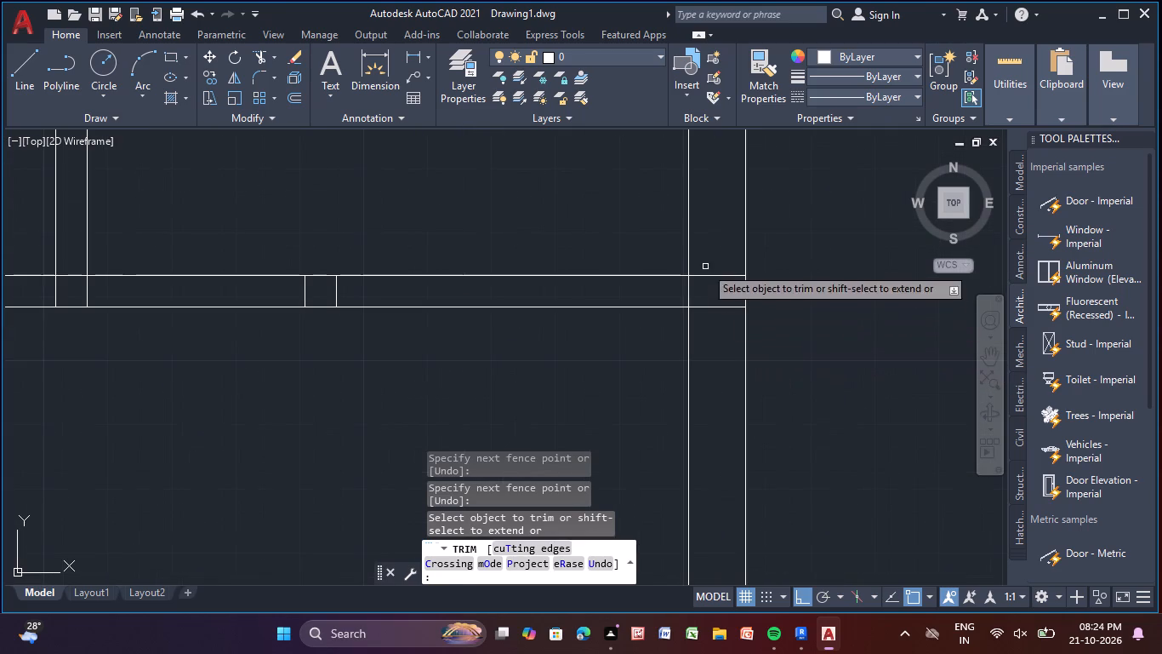
{"action": "left_click_drag", "start_coordinate": [707, 263], "coordinate": [706, 324]}
{"action": "left_click_drag", "start_coordinate": [309, 294], "coordinate": [315, 292]}
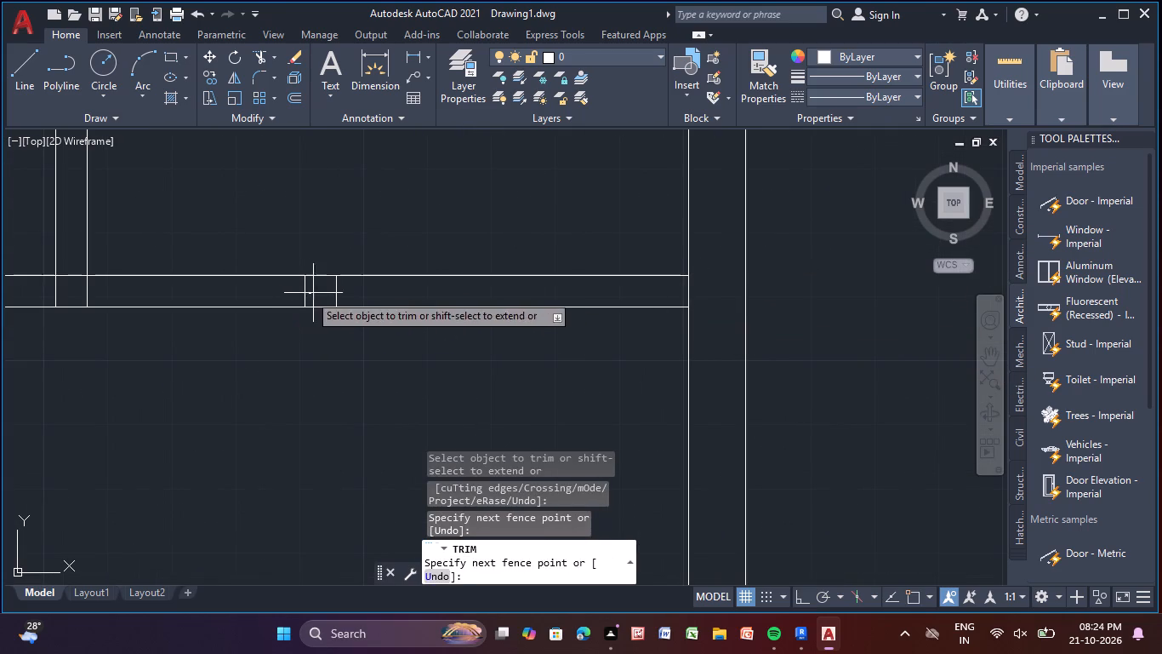
{"action": "left_click_drag", "start_coordinate": [315, 292], "coordinate": [380, 294]}
{"action": "left_click_drag", "start_coordinate": [367, 295], "coordinate": [279, 291]}
Trim the junction of the right-hand top partition with the horizontal wall below it into a clean T.
{"action": "middle_click_drag", "start_coordinate": [279, 293], "coordinate": [407, 318]}
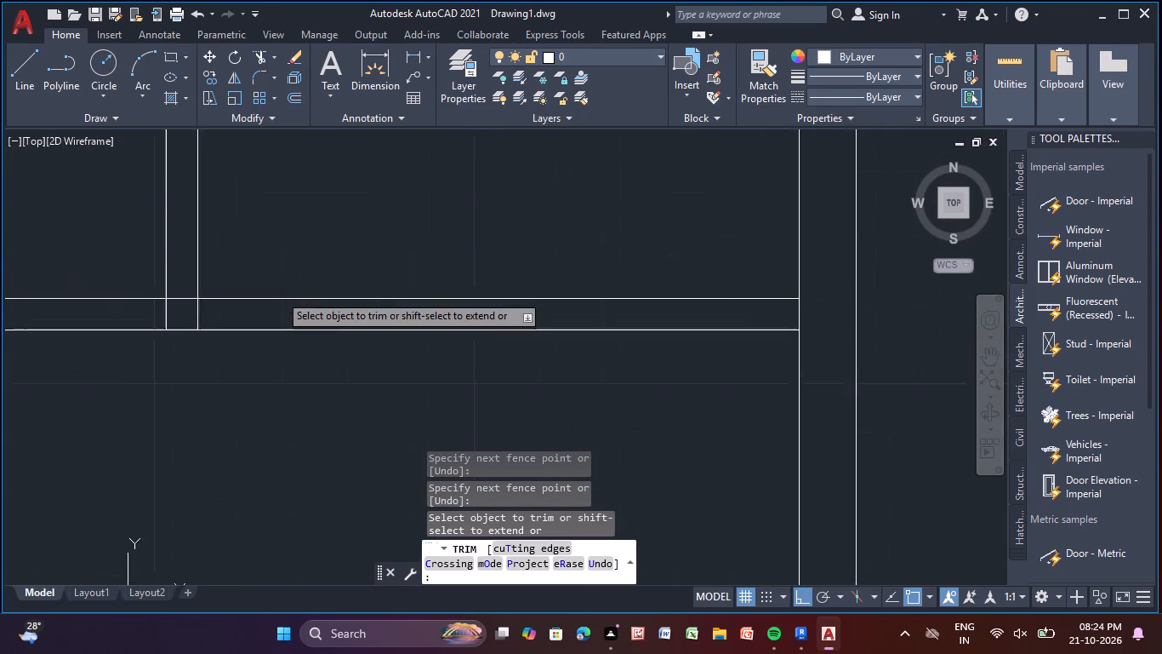
{"action": "middle_click_drag", "start_coordinate": [407, 318], "coordinate": [712, 341]}
{"action": "left_click_drag", "start_coordinate": [463, 342], "coordinate": [603, 341]}
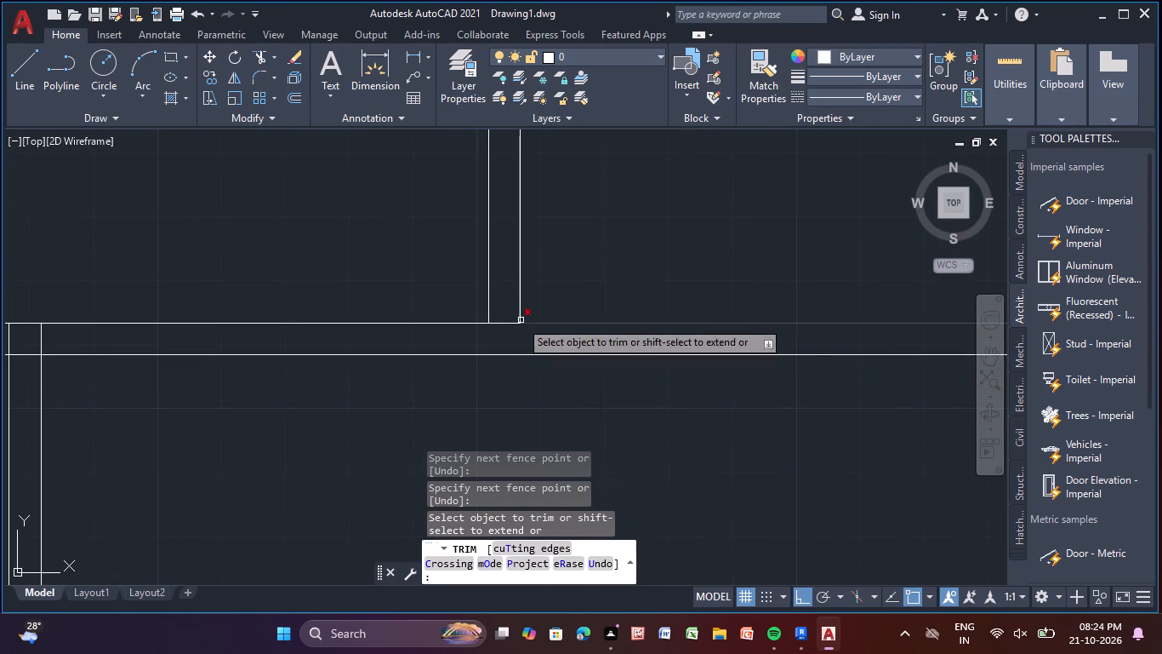
{"action": "left_click", "coordinate": [506, 324]}
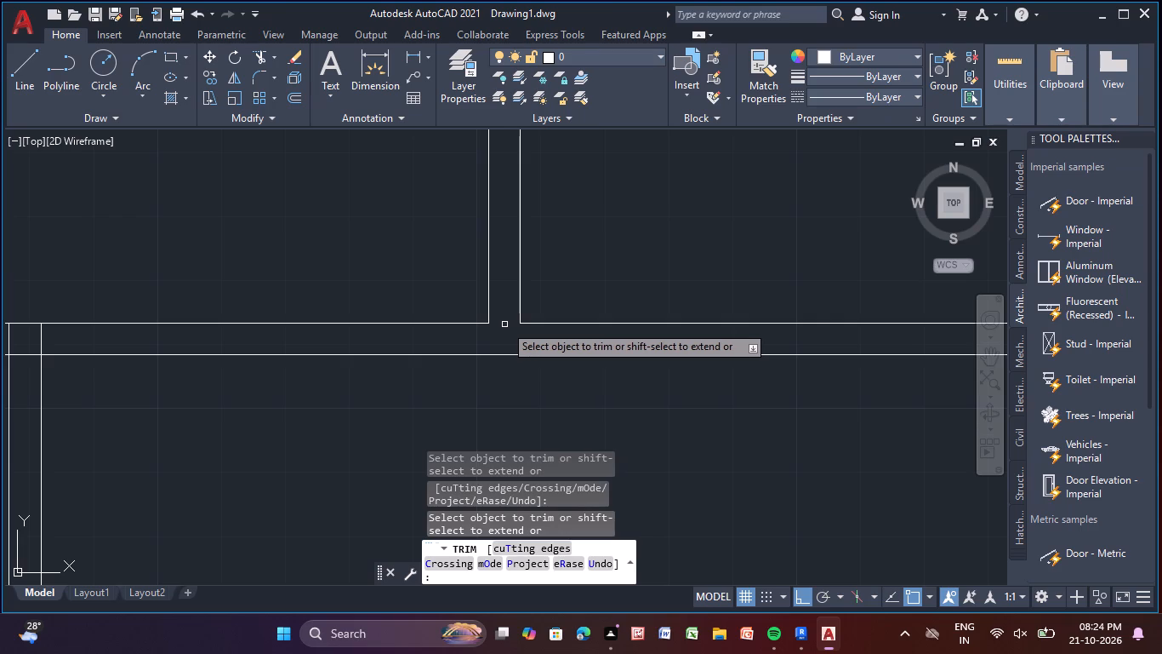
Trim the cross lines and junctions of the left top partition and the central bedroom wall along the horizontal wall below the top rooms.
{"action": "scroll", "coordinate": [407, 329], "scroll_direction": "down", "scroll_amount": 2}
{"action": "middle_click_drag", "start_coordinate": [409, 333], "coordinate": [774, 367]}
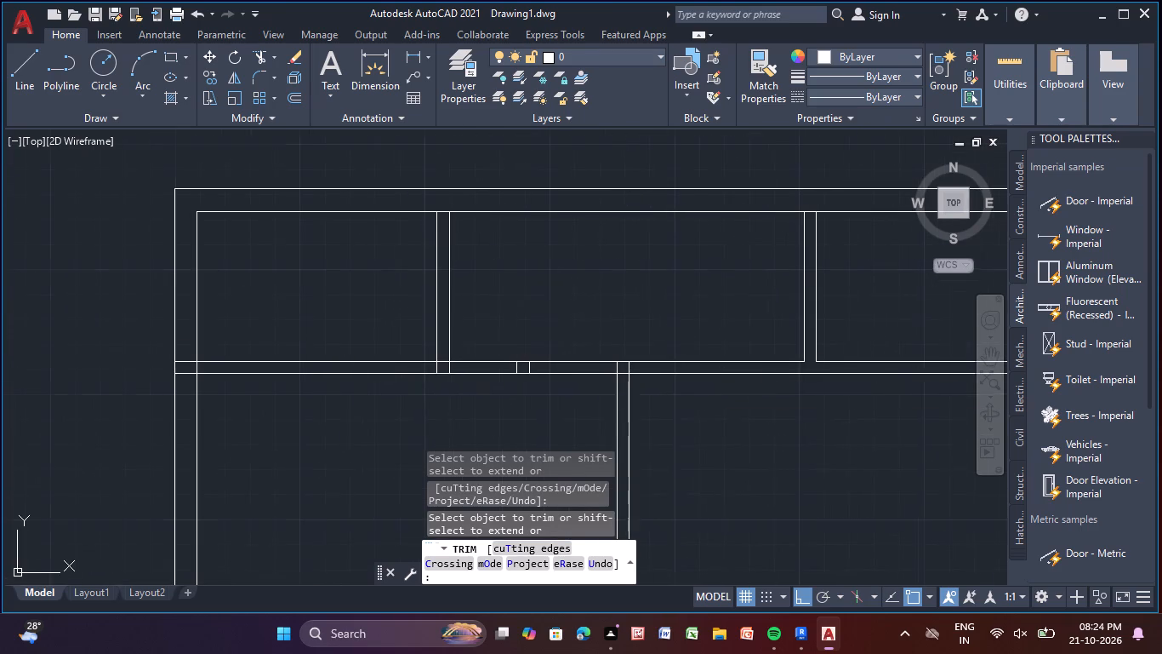
{"action": "scroll", "coordinate": [517, 372], "scroll_direction": "up", "scroll_amount": 2}
{"action": "left_click_drag", "start_coordinate": [299, 364], "coordinate": [403, 372]}
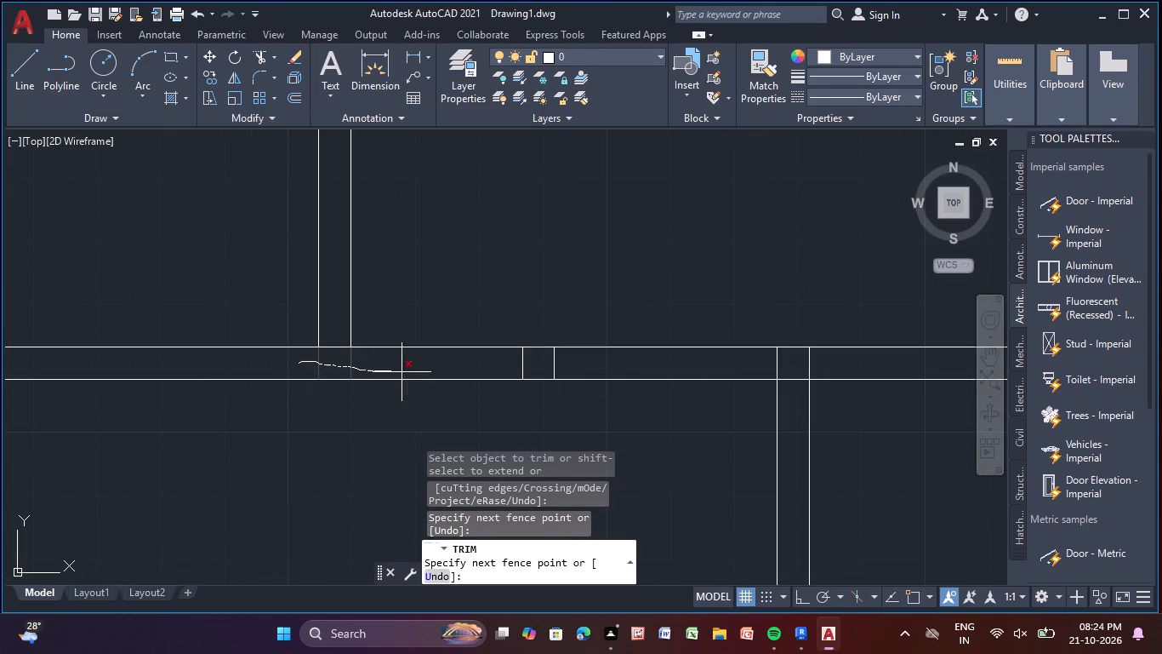
{"action": "left_click_drag", "start_coordinate": [403, 372], "coordinate": [835, 360]}
{"action": "scroll", "coordinate": [830, 367], "scroll_direction": "down", "scroll_amount": 1}
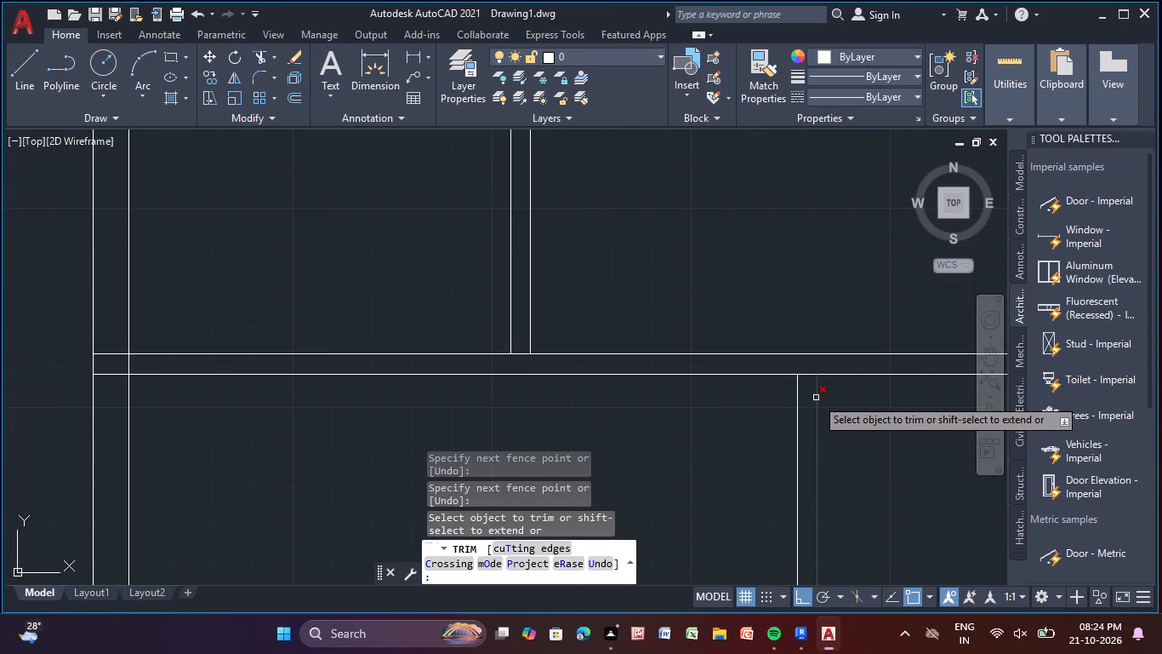
{"action": "scroll", "coordinate": [809, 385], "scroll_direction": "up", "scroll_amount": 2}
{"action": "left_click", "coordinate": [804, 364]}
{"action": "scroll", "coordinate": [768, 349], "scroll_direction": "down", "scroll_amount": 3}
{"action": "middle_click_drag", "start_coordinate": [768, 349], "coordinate": [843, 353]}
{"action": "scroll", "coordinate": [843, 353], "scroll_direction": "up", "scroll_amount": 1}
{"action": "left_click", "coordinate": [572, 336]}
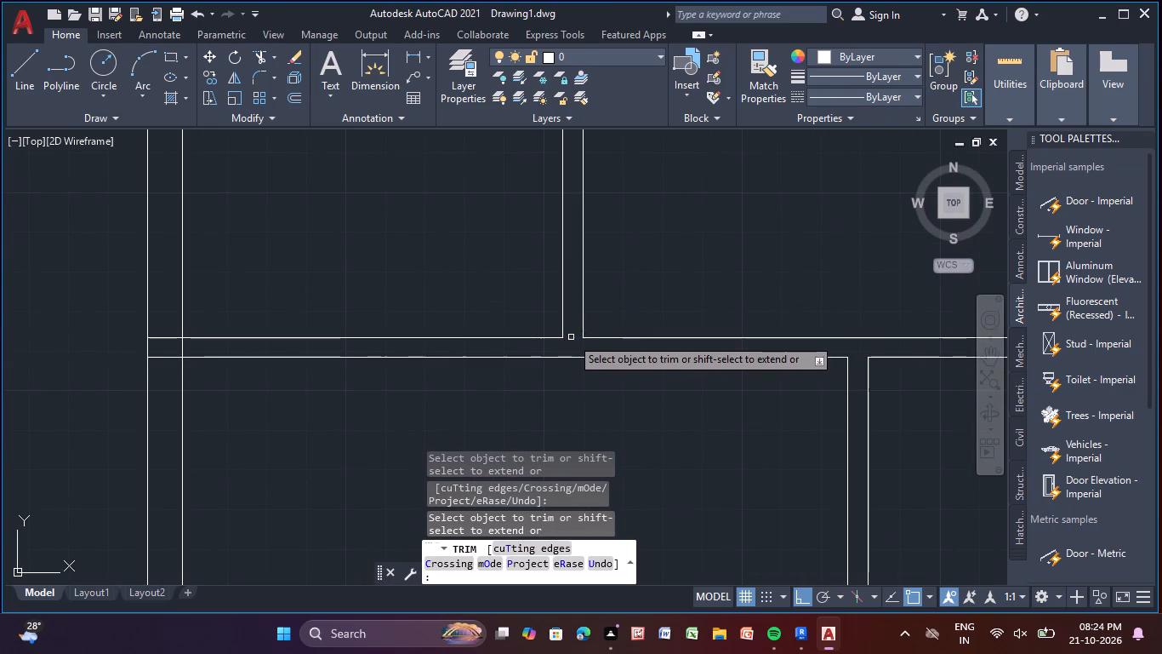
{"action": "scroll", "coordinate": [617, 351], "scroll_direction": "down", "scroll_amount": 2}
{"action": "middle_click_drag", "start_coordinate": [601, 356], "coordinate": [407, 357]}
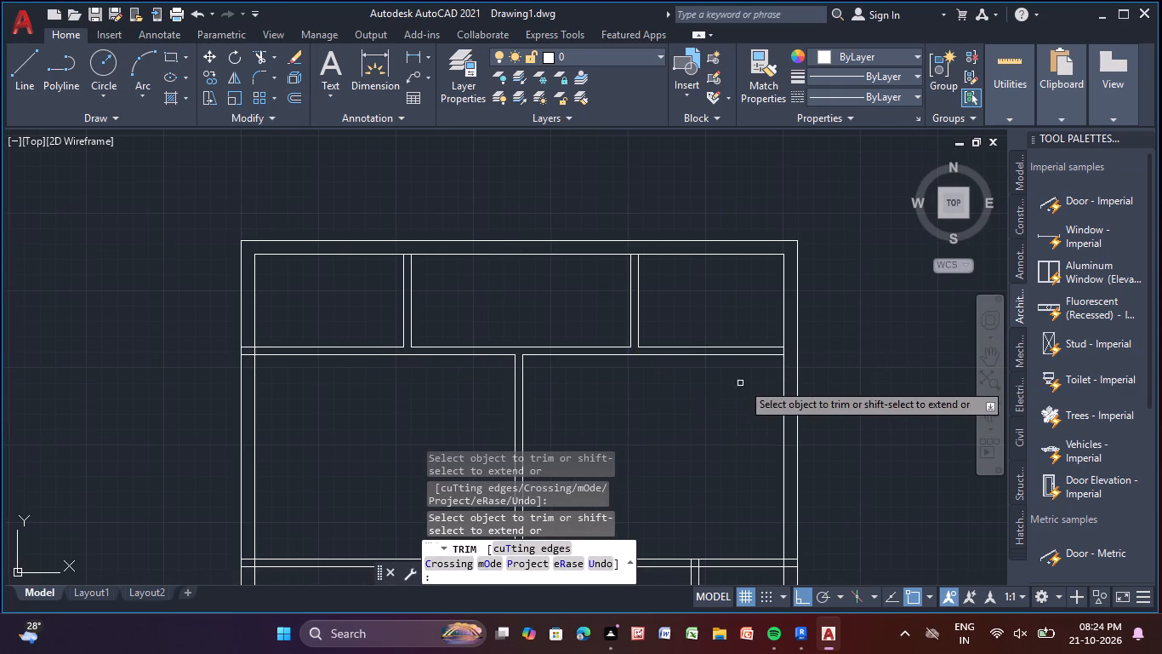
Trim the horizontal wall below the top rooms where it meets the left exterior wall into a clean junction.
{"action": "scroll", "coordinate": [769, 360], "scroll_direction": "up", "scroll_amount": 3}
{"action": "left_click", "coordinate": [826, 328]}
{"action": "scroll", "coordinate": [820, 335], "scroll_direction": "down", "scroll_amount": 4}
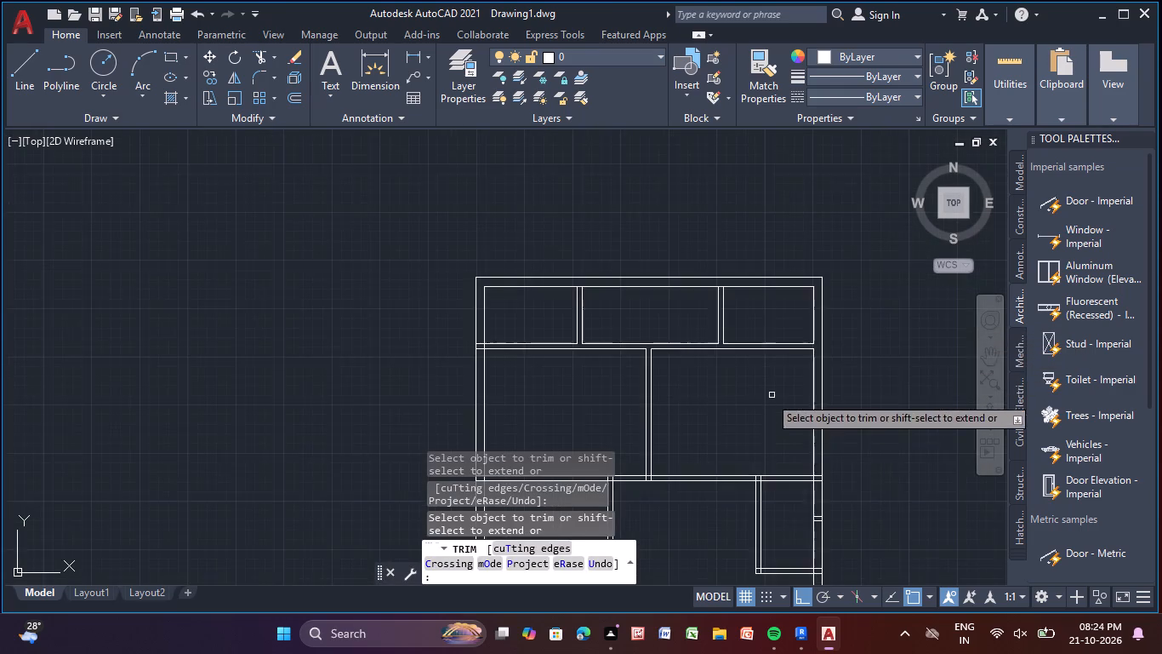
{"action": "middle_click_drag", "start_coordinate": [734, 410], "coordinate": [739, 345]}
{"action": "scroll", "coordinate": [493, 299], "scroll_direction": "up", "scroll_amount": 3}
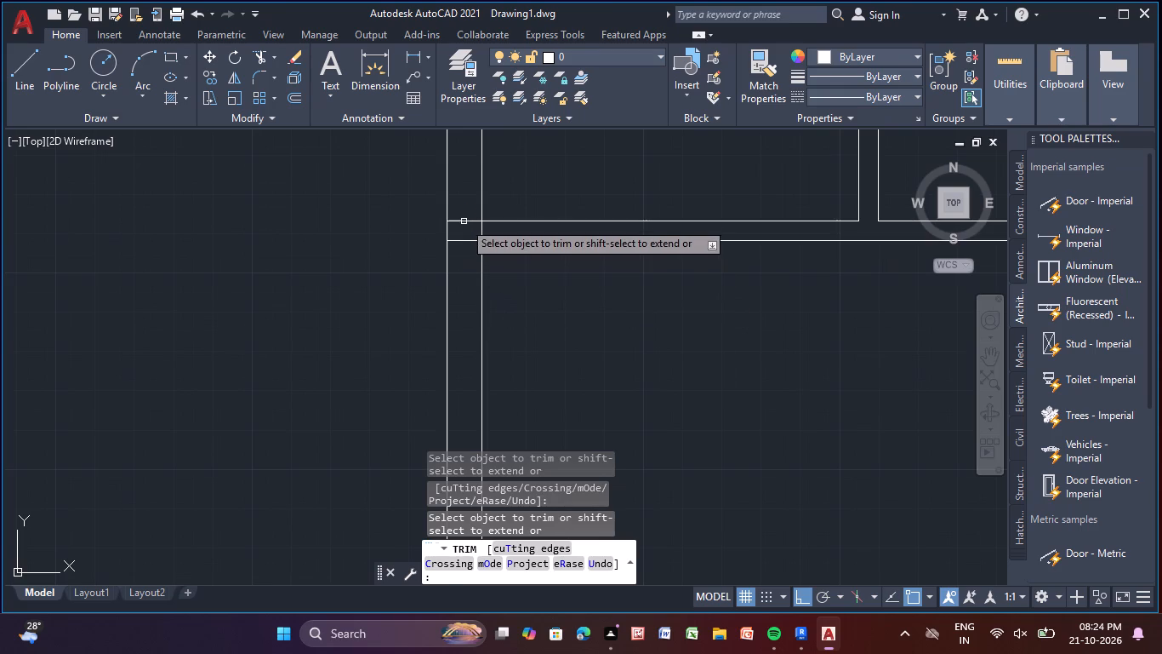
{"action": "left_click_drag", "start_coordinate": [464, 215], "coordinate": [458, 259]}
{"action": "left_click", "coordinate": [480, 230]}
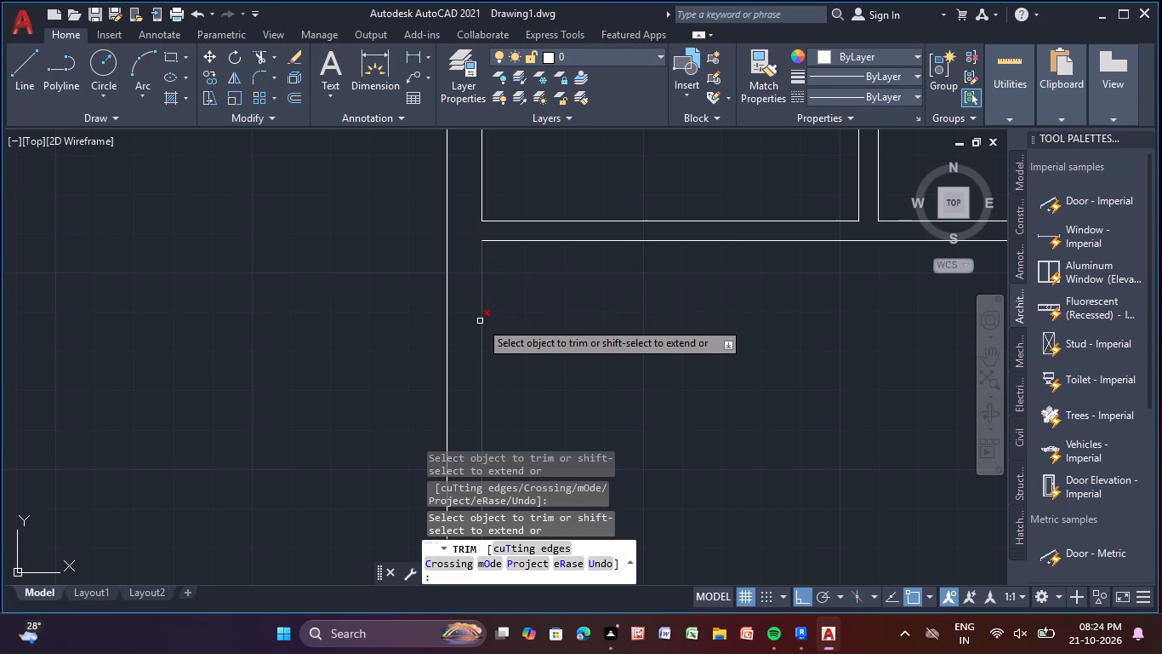
Trim the horizontal wall below the two bedrooms where it meets the left exterior wall into a clean junction.
{"action": "scroll", "coordinate": [518, 370], "scroll_direction": "down", "scroll_amount": 2}
{"action": "middle_click_drag", "start_coordinate": [555, 402], "coordinate": [487, 204]}
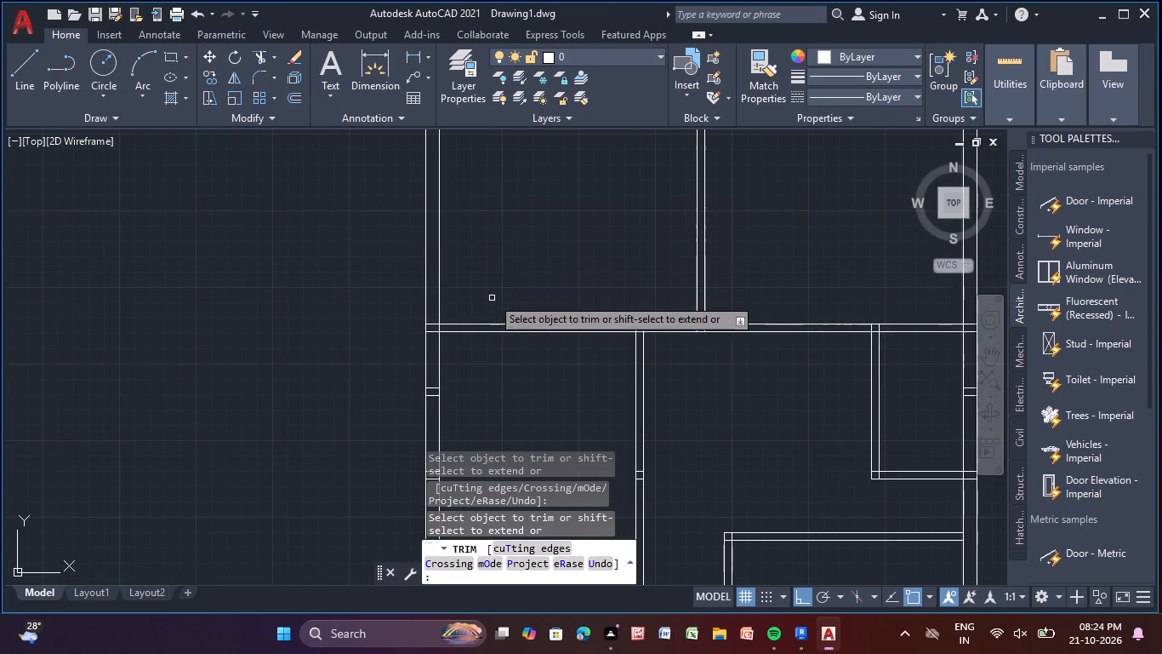
{"action": "middle_click_drag", "start_coordinate": [490, 288], "coordinate": [479, 210]}
{"action": "scroll", "coordinate": [428, 255], "scroll_direction": "up", "scroll_amount": 4}
{"action": "left_click_drag", "start_coordinate": [391, 182], "coordinate": [390, 182]}
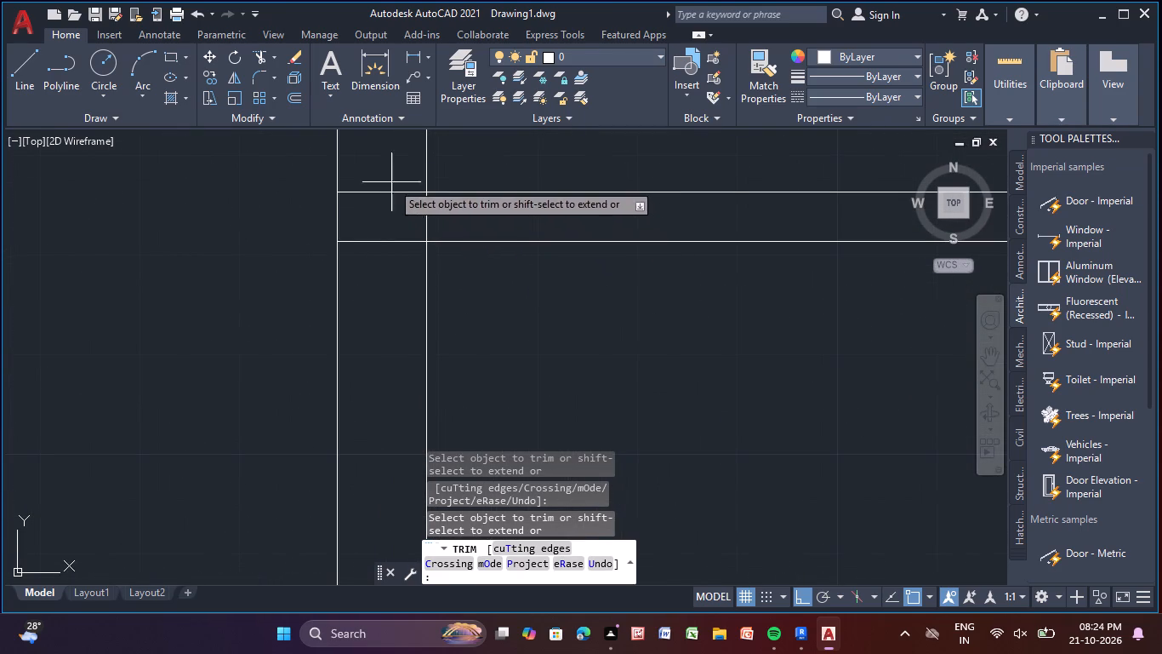
{"action": "left_click_drag", "start_coordinate": [390, 182], "coordinate": [388, 271]}
{"action": "left_click_drag", "start_coordinate": [398, 225], "coordinate": [452, 221]}
Remove the two pairs of short cross lines inside the left exterior wall beside the room above the staircase.
{"action": "scroll", "coordinate": [505, 248], "scroll_direction": "down", "scroll_amount": 3}
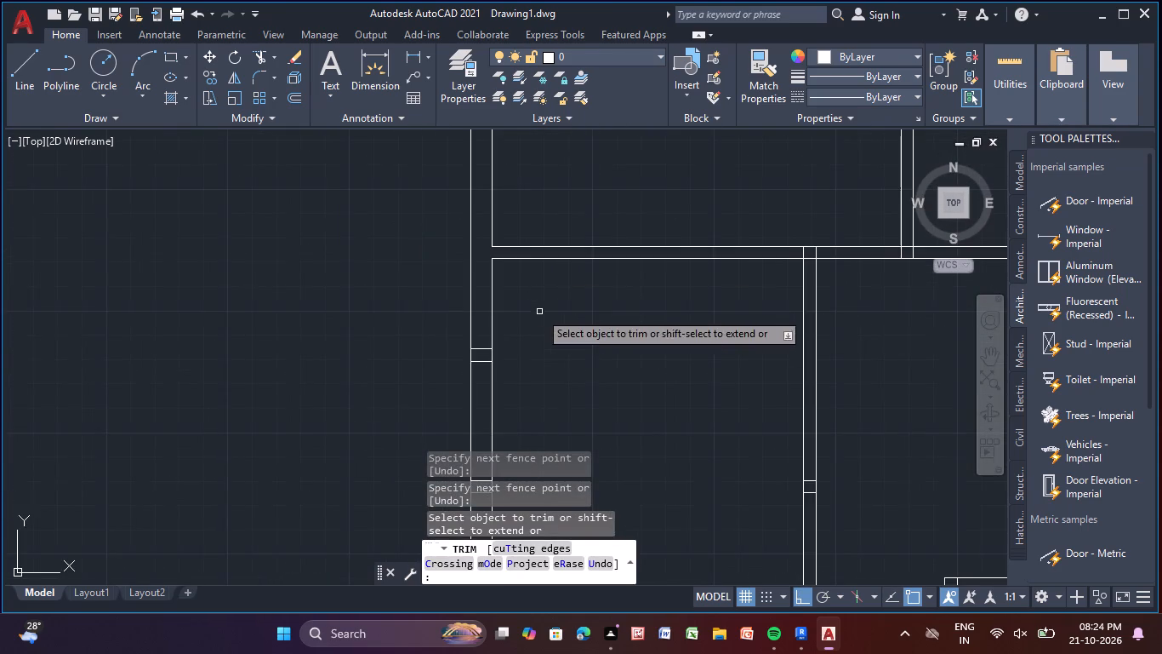
{"action": "middle_click_drag", "start_coordinate": [539, 312], "coordinate": [308, 289]}
{"action": "scroll", "coordinate": [342, 278], "scroll_direction": "down", "scroll_amount": 3}
{"action": "middle_click_drag", "start_coordinate": [355, 293], "coordinate": [279, 307]}
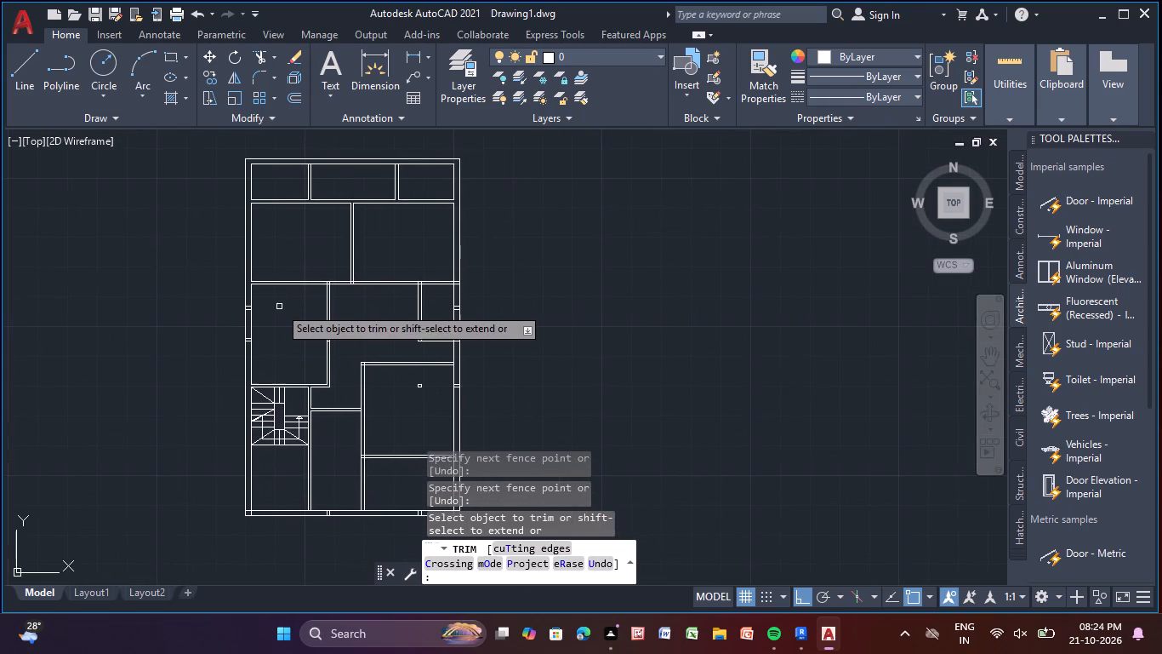
{"action": "middle_click_drag", "start_coordinate": [279, 304], "coordinate": [402, 158]}
{"action": "scroll", "coordinate": [373, 182], "scroll_direction": "up", "scroll_amount": 2}
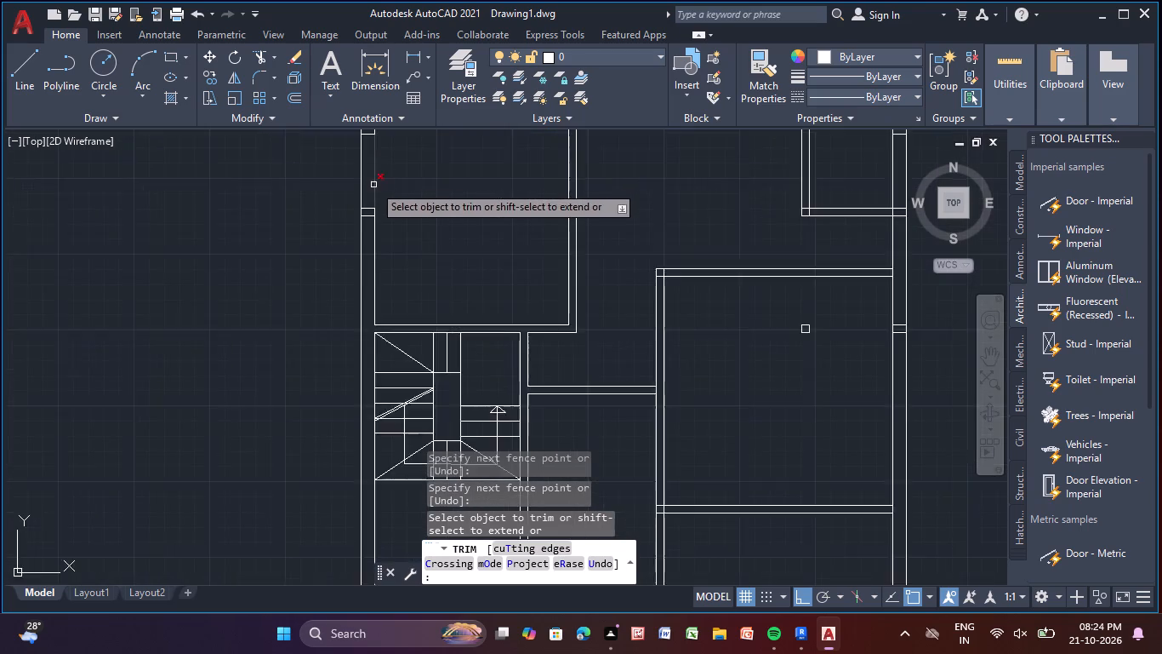
{"action": "middle_click_drag", "start_coordinate": [372, 189], "coordinate": [472, 290]}
{"action": "scroll", "coordinate": [464, 255], "scroll_direction": "up", "scroll_amount": 4}
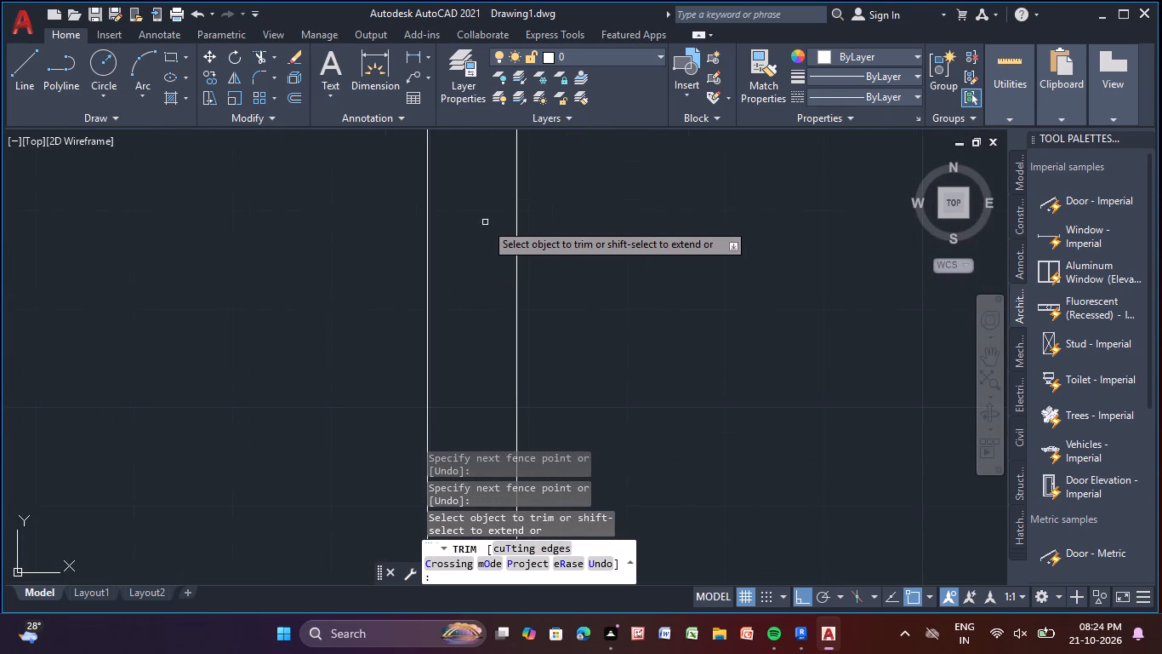
{"action": "scroll", "coordinate": [486, 216], "scroll_direction": "down", "scroll_amount": 2}
{"action": "left_click_drag", "start_coordinate": [477, 151], "coordinate": [476, 180]}
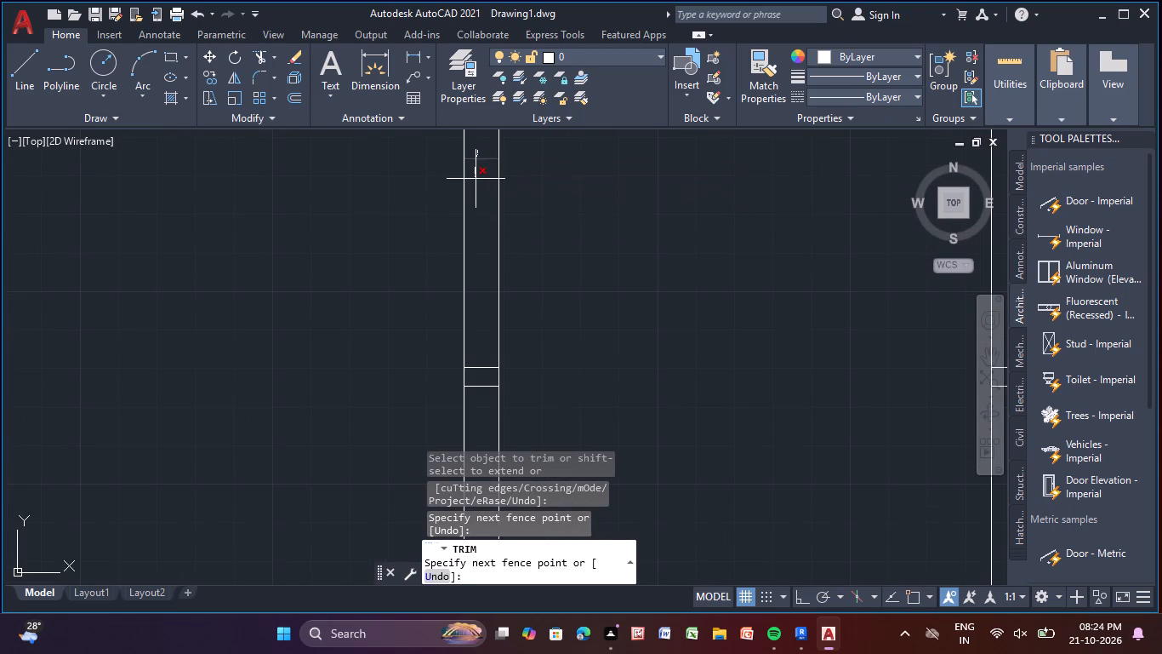
{"action": "left_click_drag", "start_coordinate": [476, 180], "coordinate": [481, 198]}
{"action": "middle_click_drag", "start_coordinate": [476, 324], "coordinate": [474, 290]}
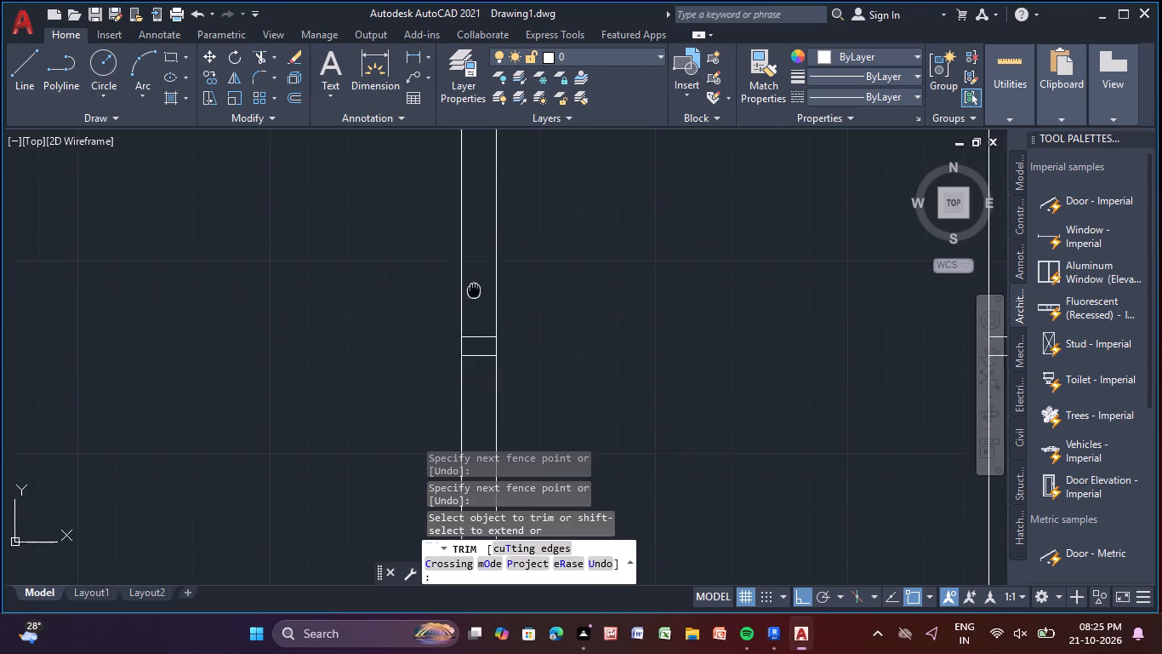
{"action": "middle_click_drag", "start_coordinate": [474, 290], "coordinate": [474, 183]}
{"action": "left_click_drag", "start_coordinate": [476, 223], "coordinate": [470, 267]}
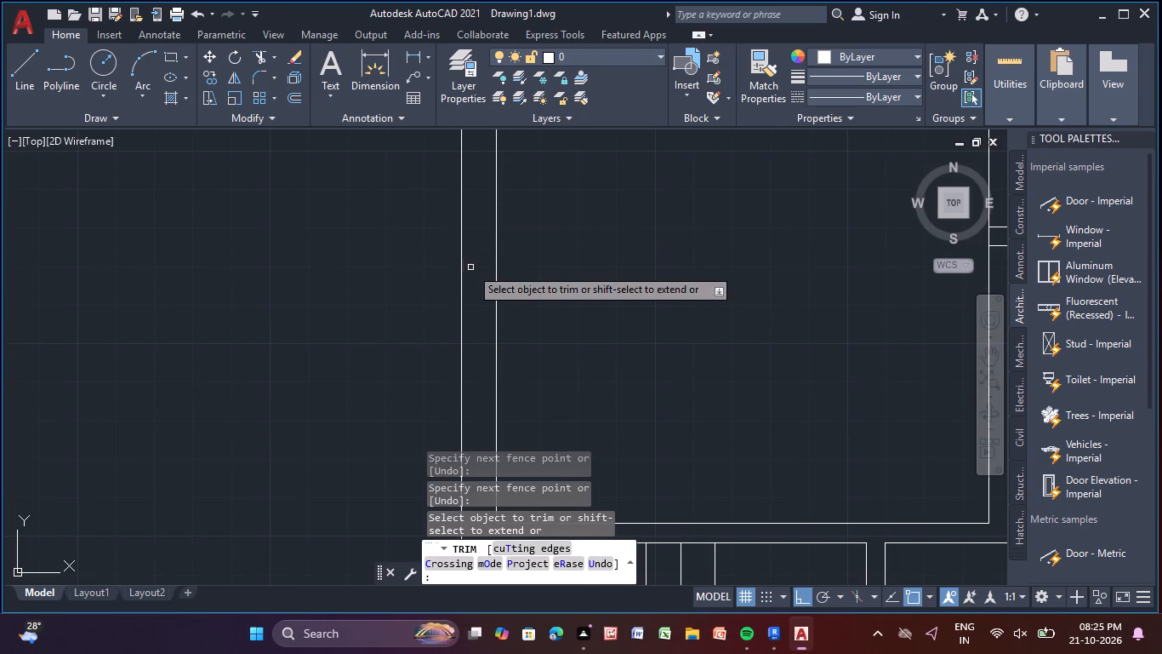
Trim the junction of the left middle room's right-hand partition with the horizontal wall below the bedrooms into a clean T.
{"action": "scroll", "coordinate": [458, 274], "scroll_direction": "down", "scroll_amount": 3}
{"action": "middle_click_drag", "start_coordinate": [541, 301], "coordinate": [499, 314]}
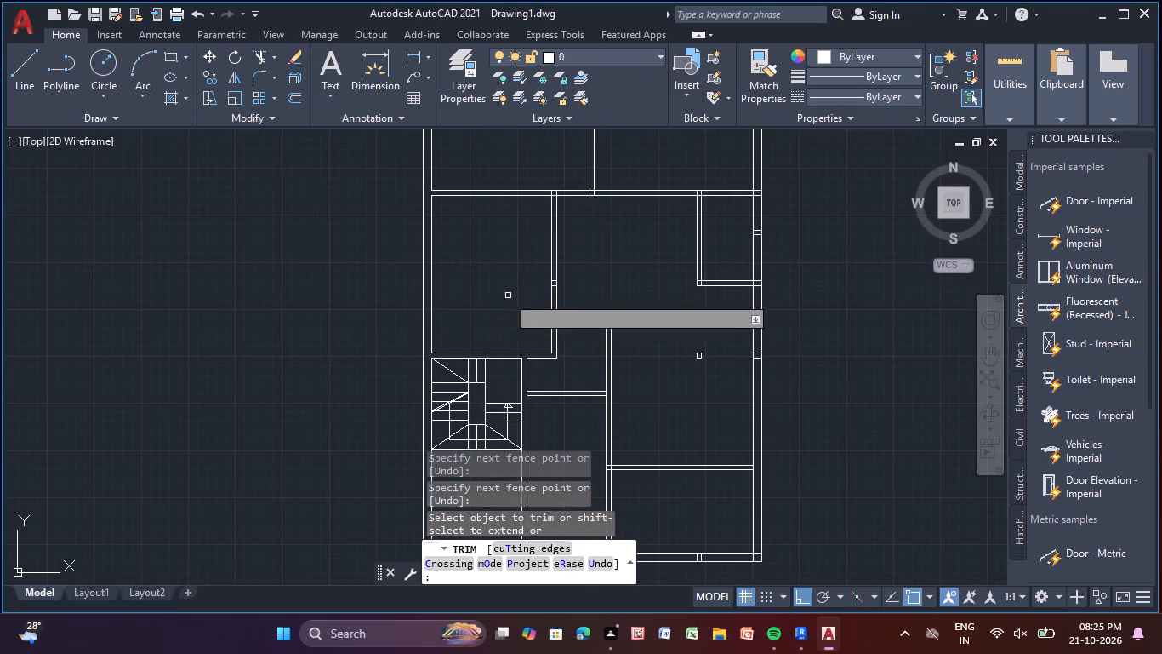
{"action": "scroll", "coordinate": [521, 258], "scroll_direction": "up", "scroll_amount": 1}
{"action": "middle_click_drag", "start_coordinate": [521, 258], "coordinate": [477, 346]}
{"action": "scroll", "coordinate": [527, 260], "scroll_direction": "up", "scroll_amount": 3}
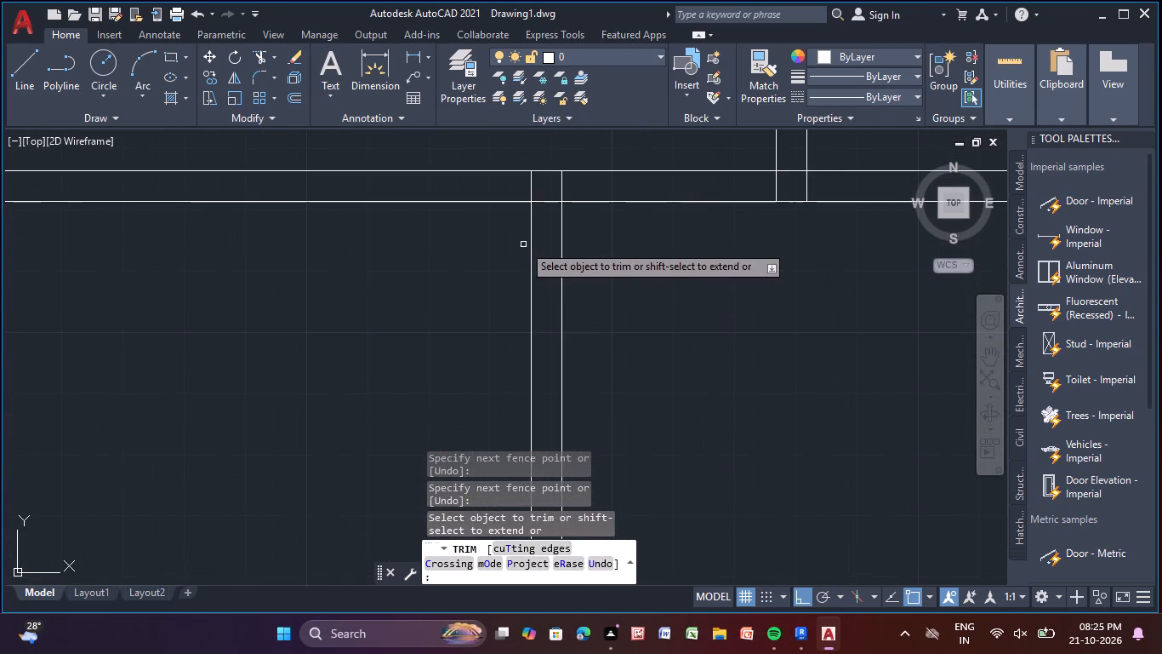
{"action": "scroll", "coordinate": [520, 183], "scroll_direction": "up", "scroll_amount": 1}
{"action": "left_click_drag", "start_coordinate": [519, 183], "coordinate": [518, 184]}
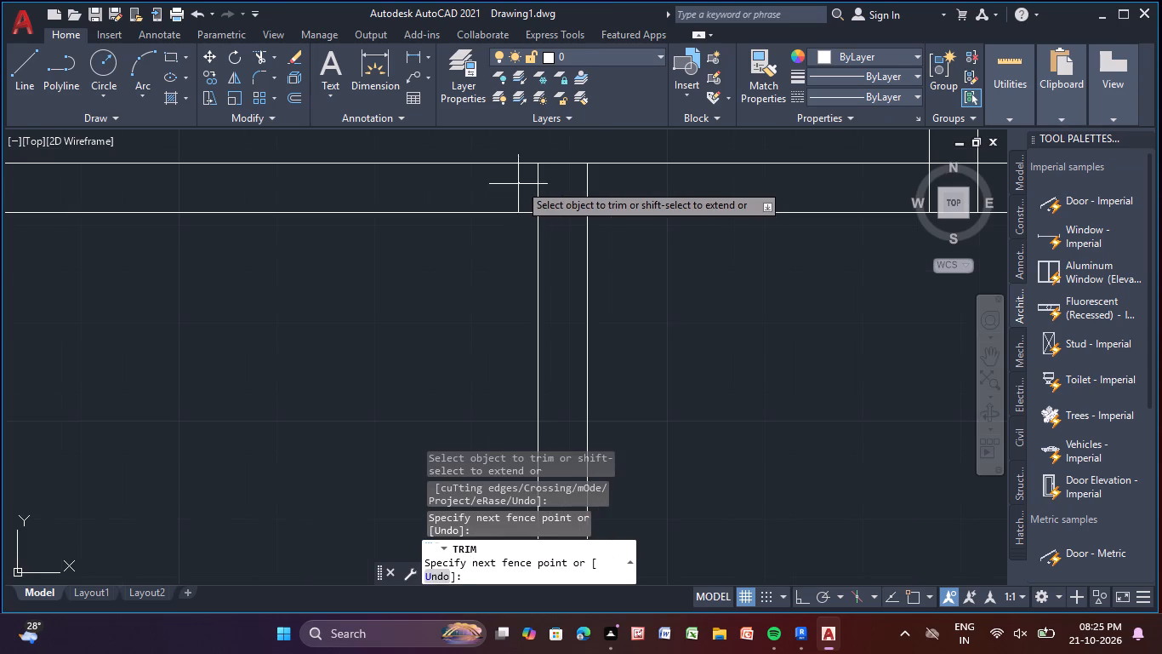
{"action": "left_click_drag", "start_coordinate": [518, 184], "coordinate": [642, 192]}
{"action": "left_click", "coordinate": [560, 213]}
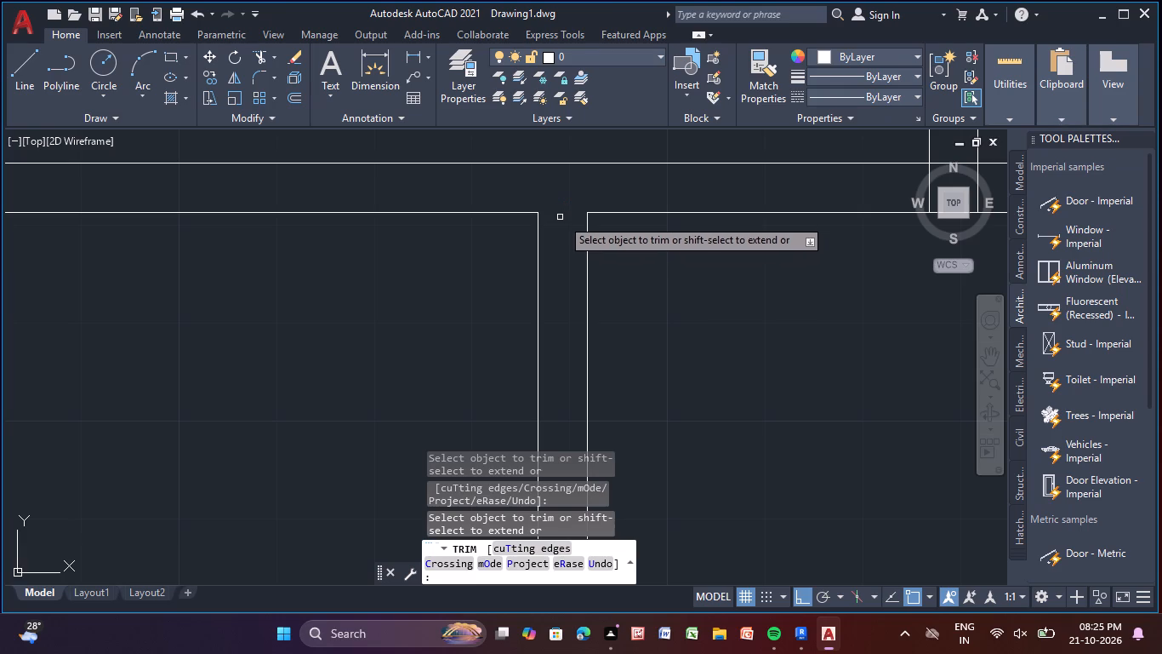
Trim the junction of the central bedroom wall with the horizontal wall below the bedrooms into a clean T.
{"action": "scroll", "coordinate": [692, 259], "scroll_direction": "down", "scroll_amount": 2}
{"action": "middle_click_drag", "start_coordinate": [684, 274], "coordinate": [555, 283]}
{"action": "scroll", "coordinate": [658, 256], "scroll_direction": "up", "scroll_amount": 2}
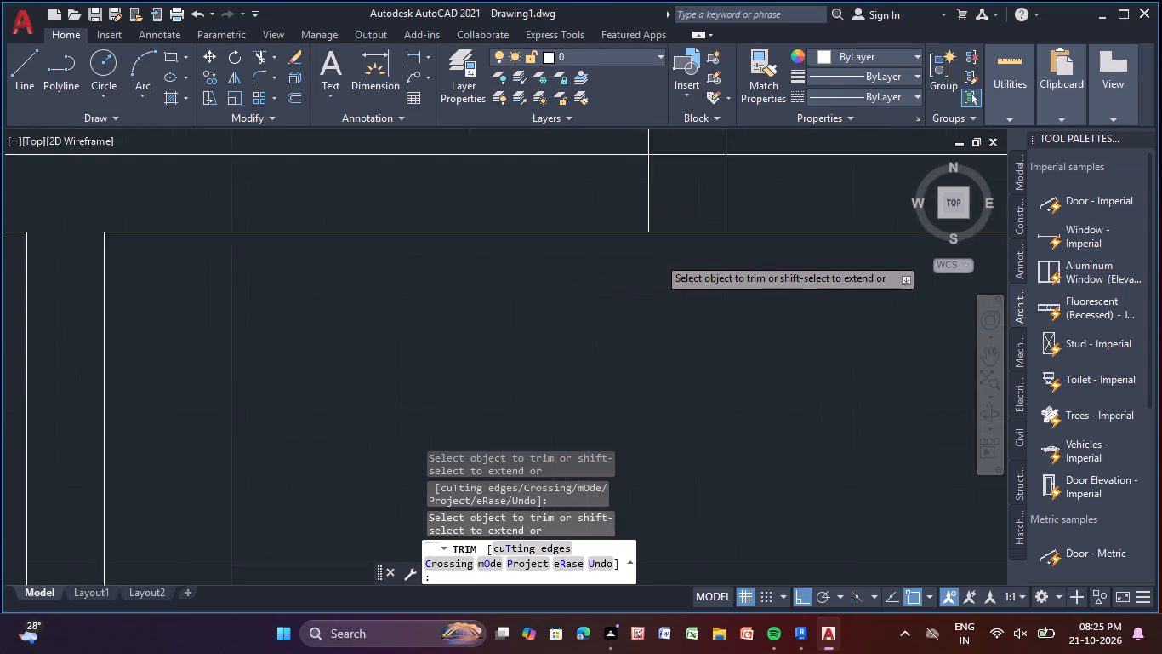
{"action": "scroll", "coordinate": [658, 256], "scroll_direction": "up", "scroll_amount": 2}
{"action": "middle_click_drag", "start_coordinate": [663, 250], "coordinate": [574, 359]}
{"action": "left_click_drag", "start_coordinate": [490, 279], "coordinate": [686, 250]}
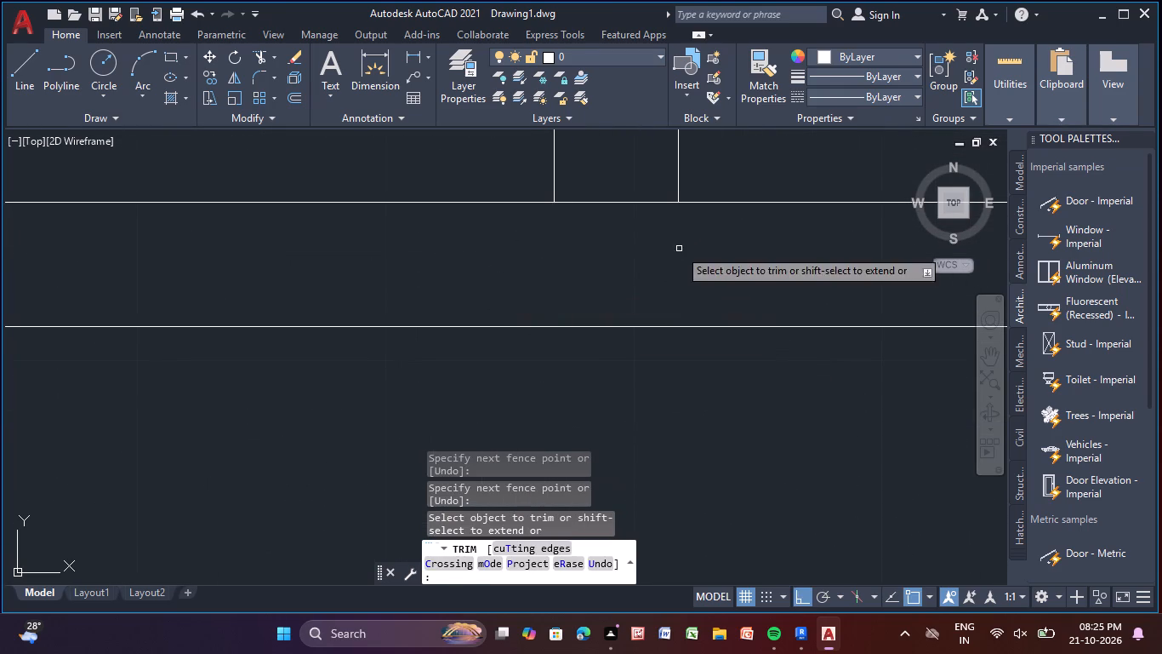
{"action": "left_click", "coordinate": [618, 198]}
{"action": "left_click", "coordinate": [615, 215]}
Trim the junction of the small right-hand room's left wall with the horizontal wall below the bedrooms into a clean T.
{"action": "scroll", "coordinate": [614, 219], "scroll_direction": "down", "scroll_amount": 4}
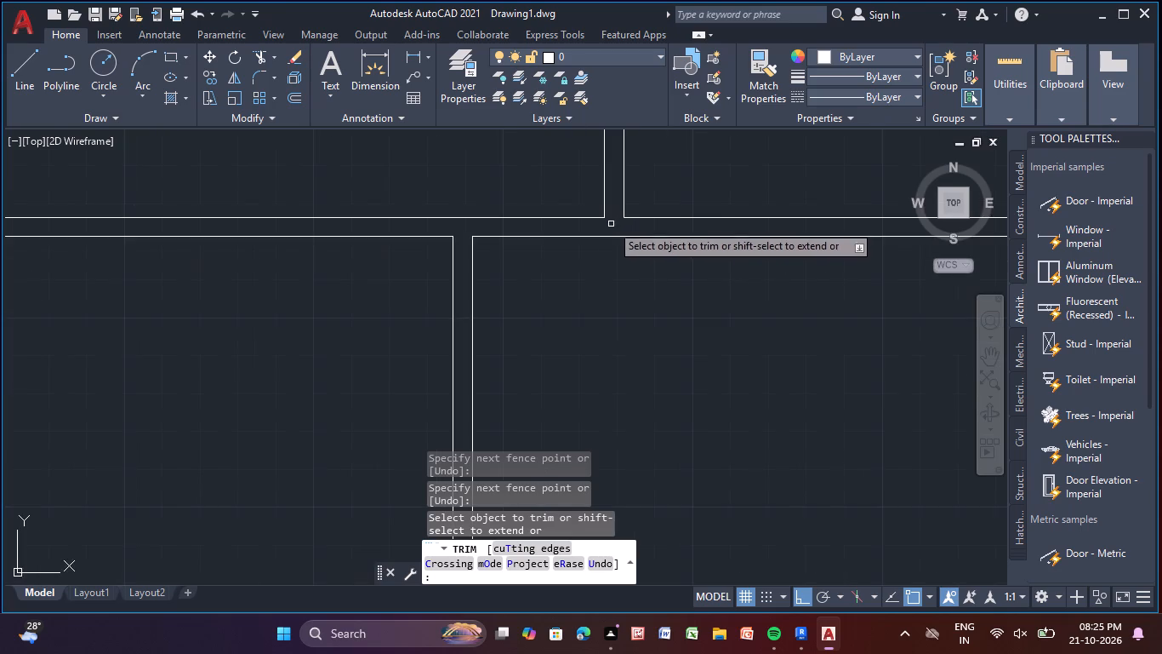
{"action": "middle_click_drag", "start_coordinate": [458, 234], "coordinate": [127, 226]}
{"action": "scroll", "coordinate": [772, 256], "scroll_direction": "down", "scroll_amount": 1}
{"action": "middle_click_drag", "start_coordinate": [762, 263], "coordinate": [604, 270]}
{"action": "scroll", "coordinate": [591, 255], "scroll_direction": "up", "scroll_amount": 2}
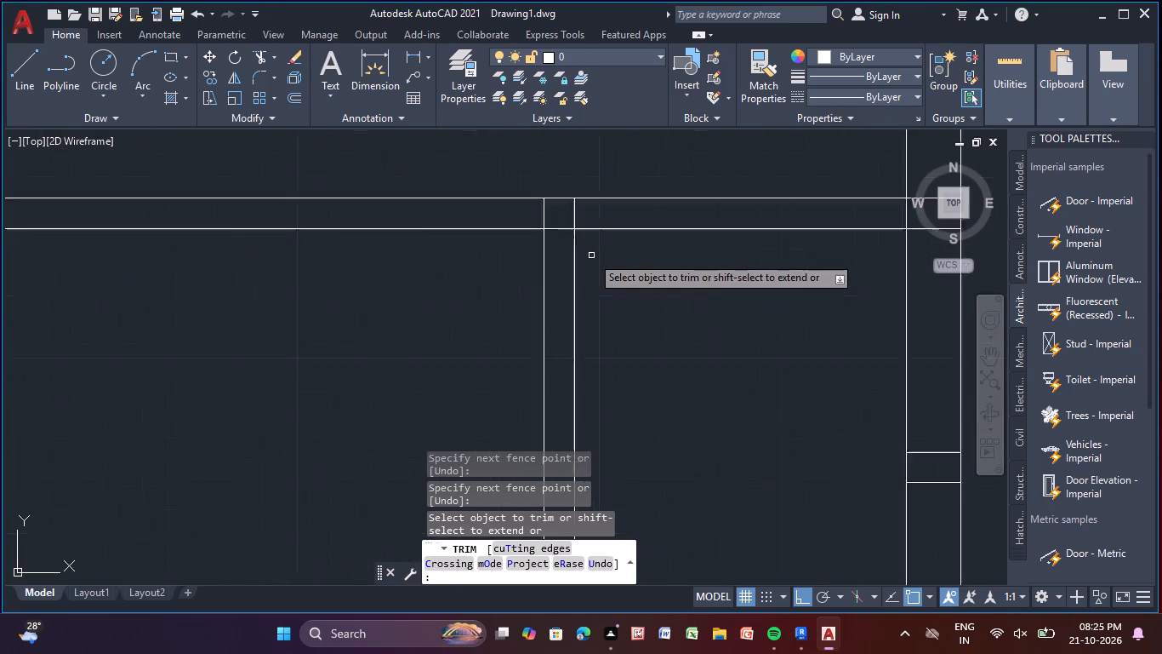
{"action": "scroll", "coordinate": [591, 255], "scroll_direction": "up", "scroll_amount": 2}
{"action": "left_click_drag", "start_coordinate": [402, 160], "coordinate": [670, 163]}
{"action": "left_click", "coordinate": [510, 188]}
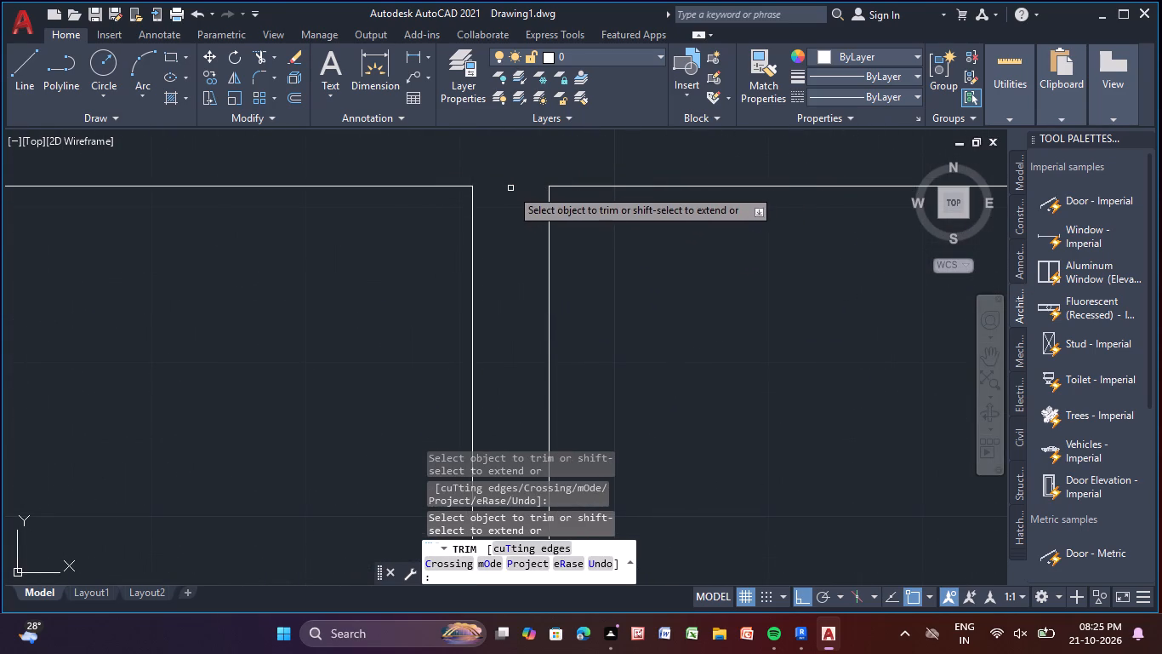
Trim the horizontal wall below the bedrooms where it meets the right exterior wall into a clean junction.
{"action": "scroll", "coordinate": [609, 242], "scroll_direction": "down", "scroll_amount": 3}
{"action": "middle_click_drag", "start_coordinate": [485, 246], "coordinate": [179, 227]}
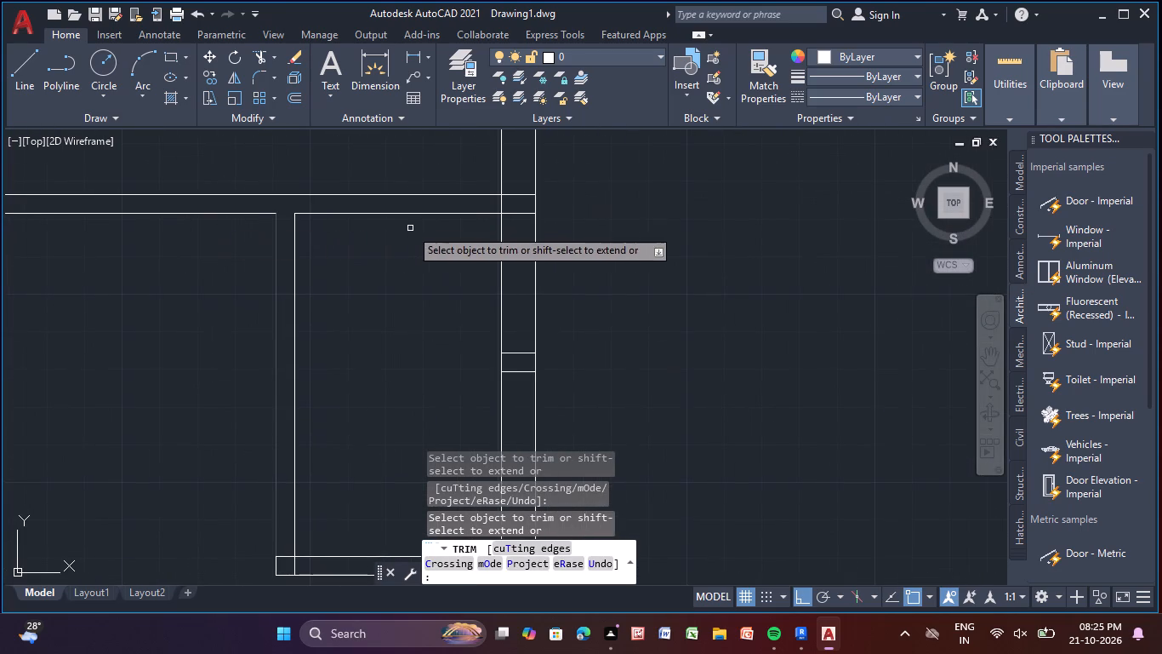
{"action": "left_click", "coordinate": [397, 266]}
{"action": "left_click", "coordinate": [419, 253]}
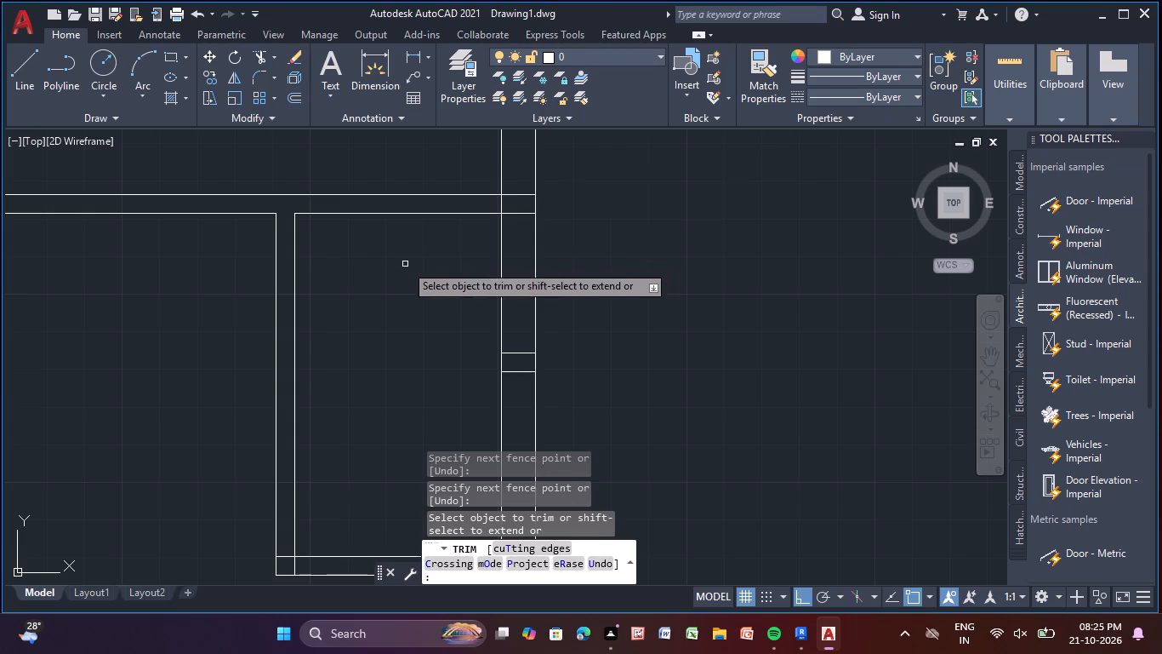
{"action": "scroll", "coordinate": [520, 202], "scroll_direction": "up", "scroll_amount": 3}
{"action": "middle_click_drag", "start_coordinate": [519, 202], "coordinate": [513, 178]}
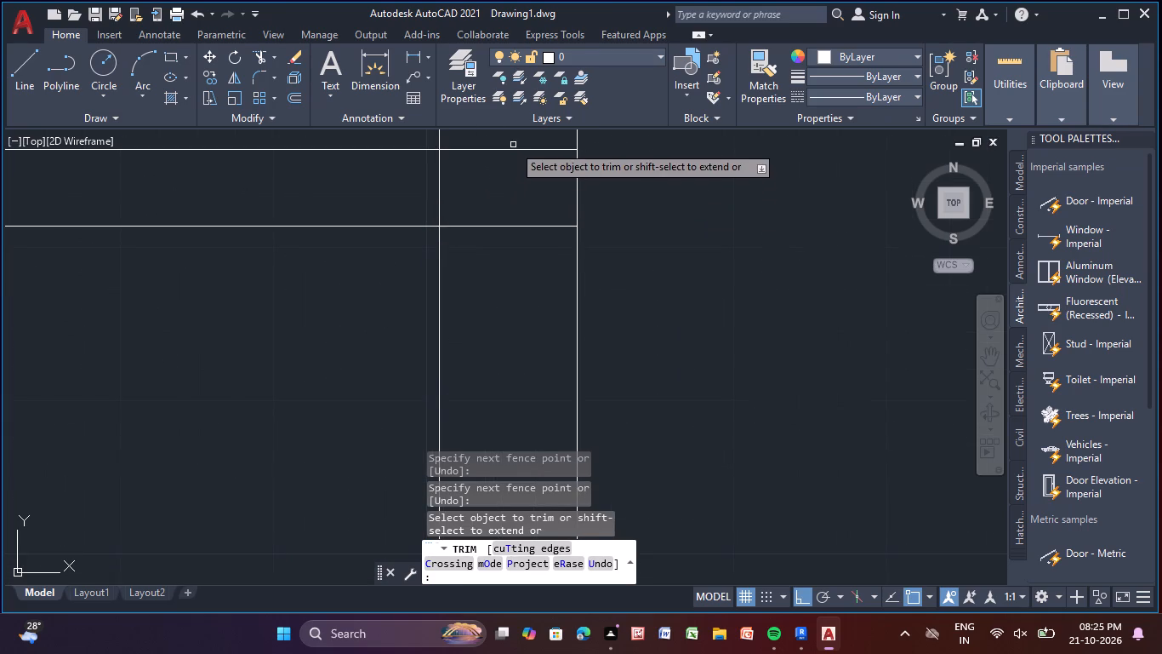
{"action": "left_click_drag", "start_coordinate": [514, 145], "coordinate": [509, 244]}
{"action": "left_click_drag", "start_coordinate": [477, 204], "coordinate": [339, 191]}
Remove the pair of short cross lines inside the right exterior wall beside the small right-hand room.
{"action": "scroll", "coordinate": [339, 190], "scroll_direction": "down", "scroll_amount": 4}
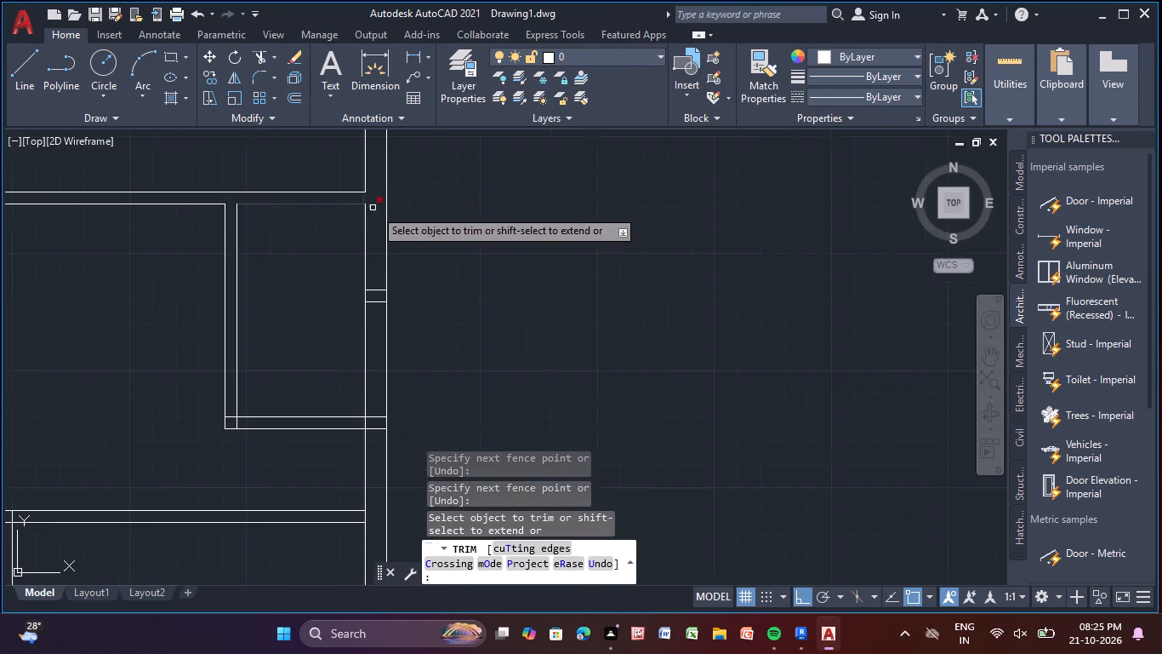
{"action": "middle_click_drag", "start_coordinate": [472, 410], "coordinate": [583, 307]}
{"action": "scroll", "coordinate": [490, 181], "scroll_direction": "up", "scroll_amount": 1}
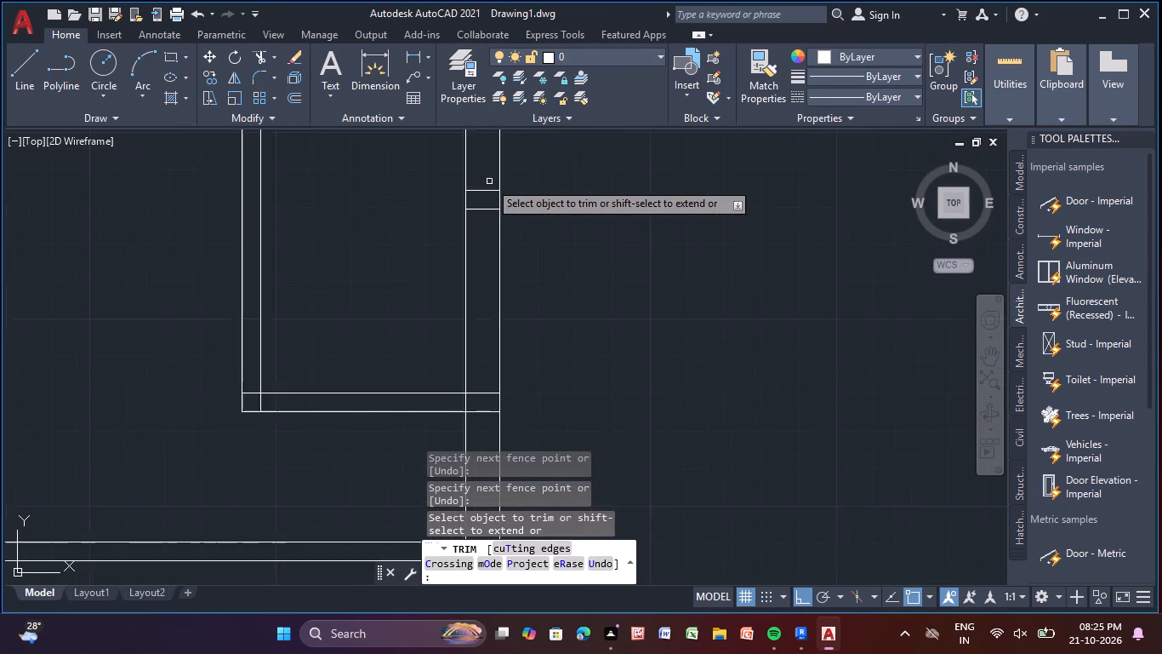
{"action": "scroll", "coordinate": [489, 181], "scroll_direction": "up", "scroll_amount": 1}
{"action": "left_click_drag", "start_coordinate": [486, 184], "coordinate": [482, 258]}
Trim the overlapping wall lines at the bottom-left corner of the small right-hand room.
{"action": "scroll", "coordinate": [482, 258], "scroll_direction": "down", "scroll_amount": 3}
{"action": "middle_click_drag", "start_coordinate": [482, 258], "coordinate": [553, 149]}
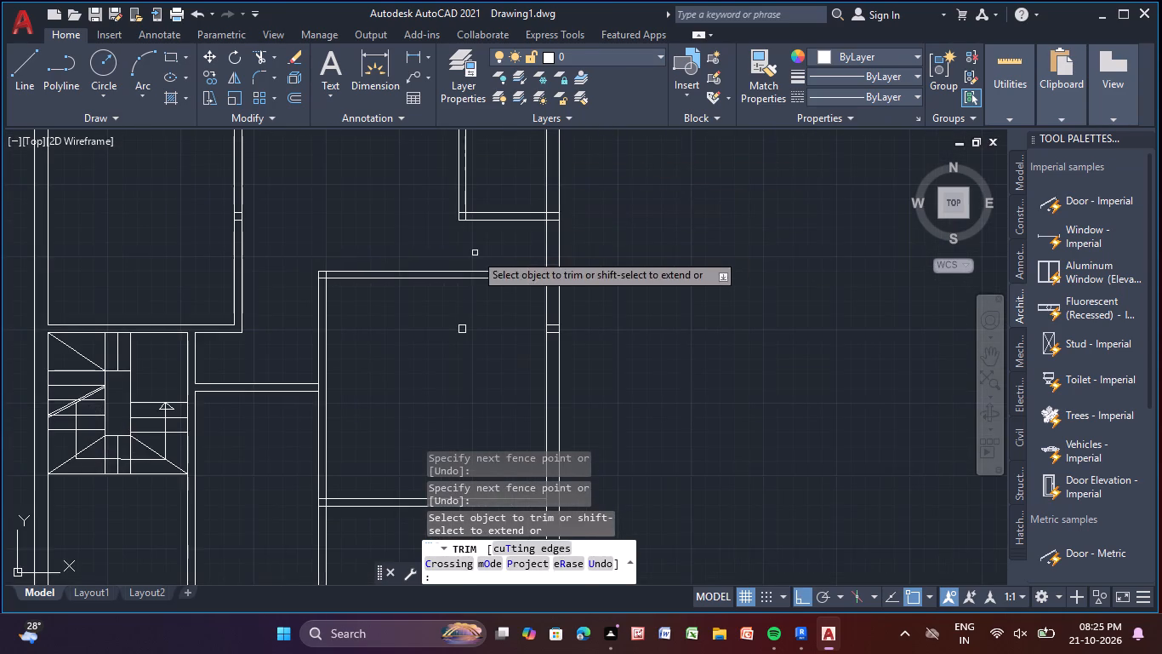
{"action": "scroll", "coordinate": [468, 237], "scroll_direction": "up", "scroll_amount": 1}
{"action": "middle_click_drag", "start_coordinate": [467, 237], "coordinate": [459, 289]}
{"action": "scroll", "coordinate": [452, 258], "scroll_direction": "up", "scroll_amount": 4}
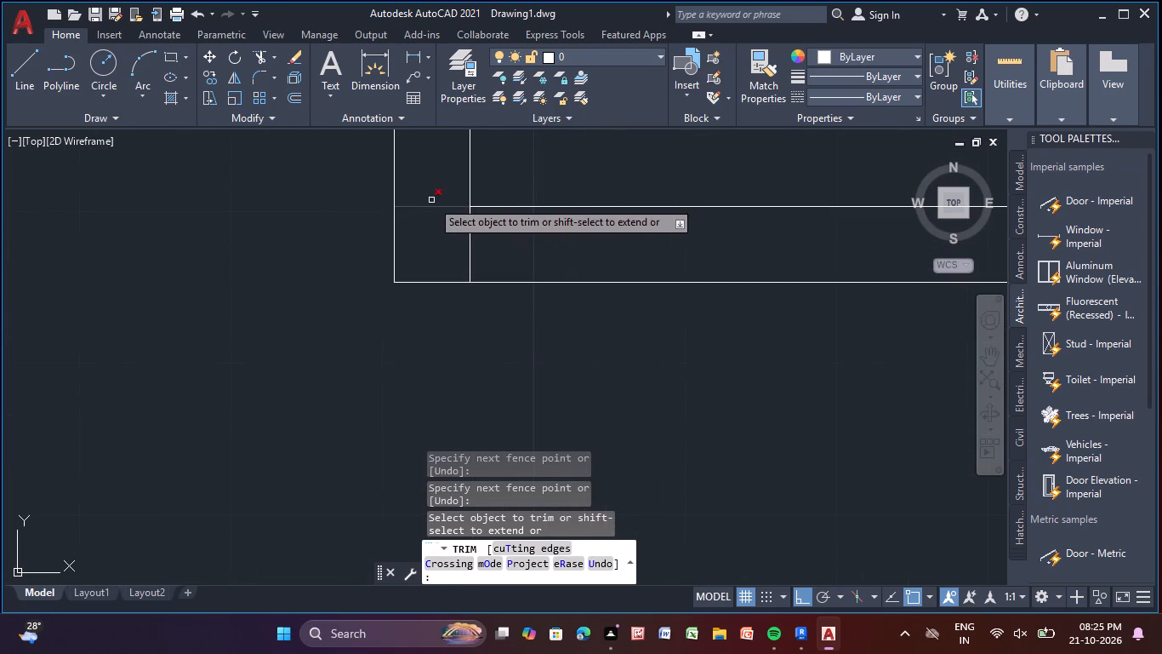
{"action": "left_click_drag", "start_coordinate": [431, 200], "coordinate": [528, 240]}
Trim the small right-hand room's bottom wall where it meets the right exterior wall into a clean junction.
{"action": "scroll", "coordinate": [547, 241], "scroll_direction": "down", "scroll_amount": 2}
{"action": "middle_click_drag", "start_coordinate": [531, 238], "coordinate": [303, 234]}
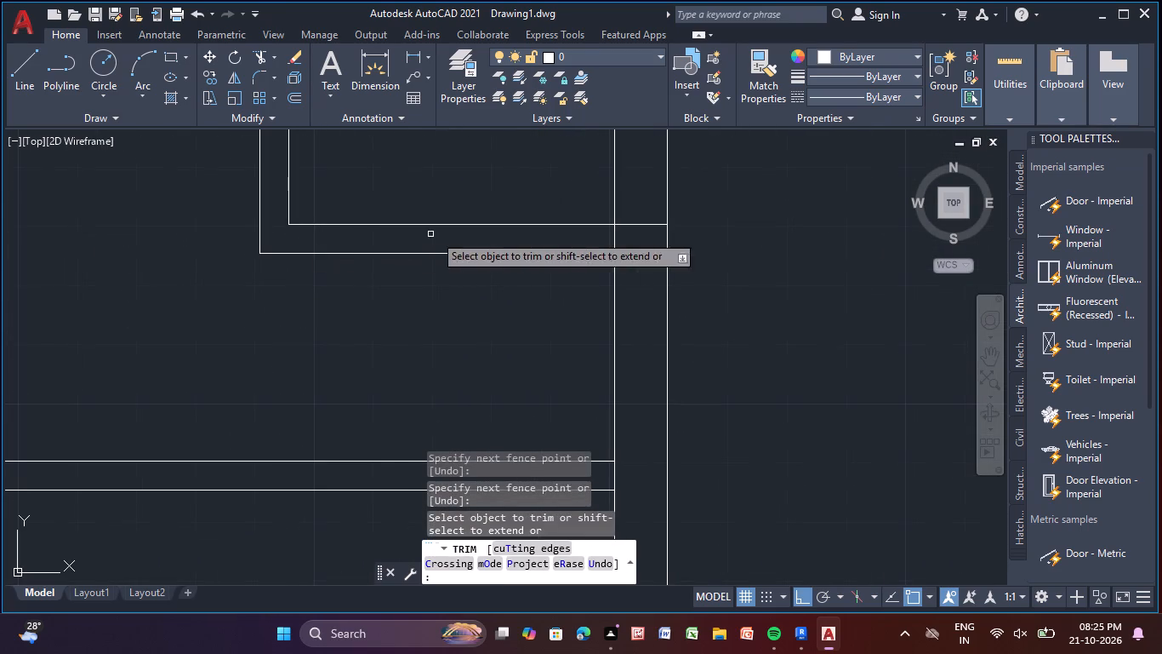
{"action": "left_click_drag", "start_coordinate": [567, 241], "coordinate": [644, 241]}
{"action": "left_click_drag", "start_coordinate": [643, 217], "coordinate": [638, 260]}
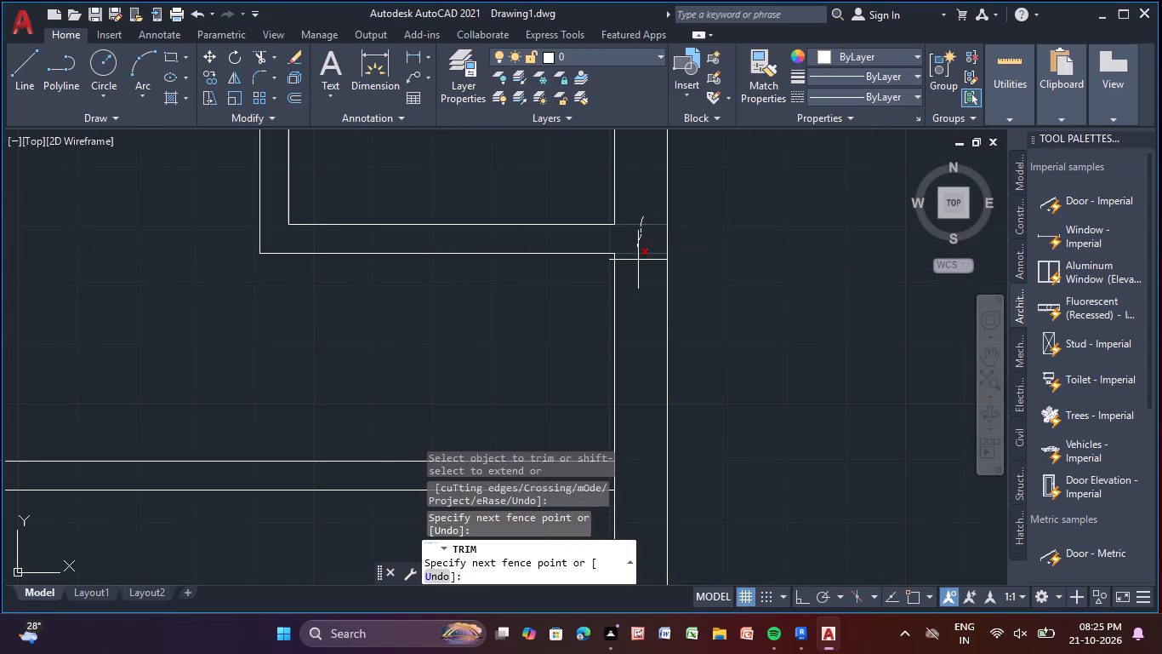
{"action": "left_click_drag", "start_coordinate": [638, 260], "coordinate": [638, 261]}
Remove the pair of short cross lines inside the right-hand partition of the room above the staircase.
{"action": "scroll", "coordinate": [533, 302], "scroll_direction": "down", "scroll_amount": 4}
{"action": "middle_click_drag", "start_coordinate": [517, 309], "coordinate": [693, 250]}
{"action": "scroll", "coordinate": [553, 263], "scroll_direction": "up", "scroll_amount": 3}
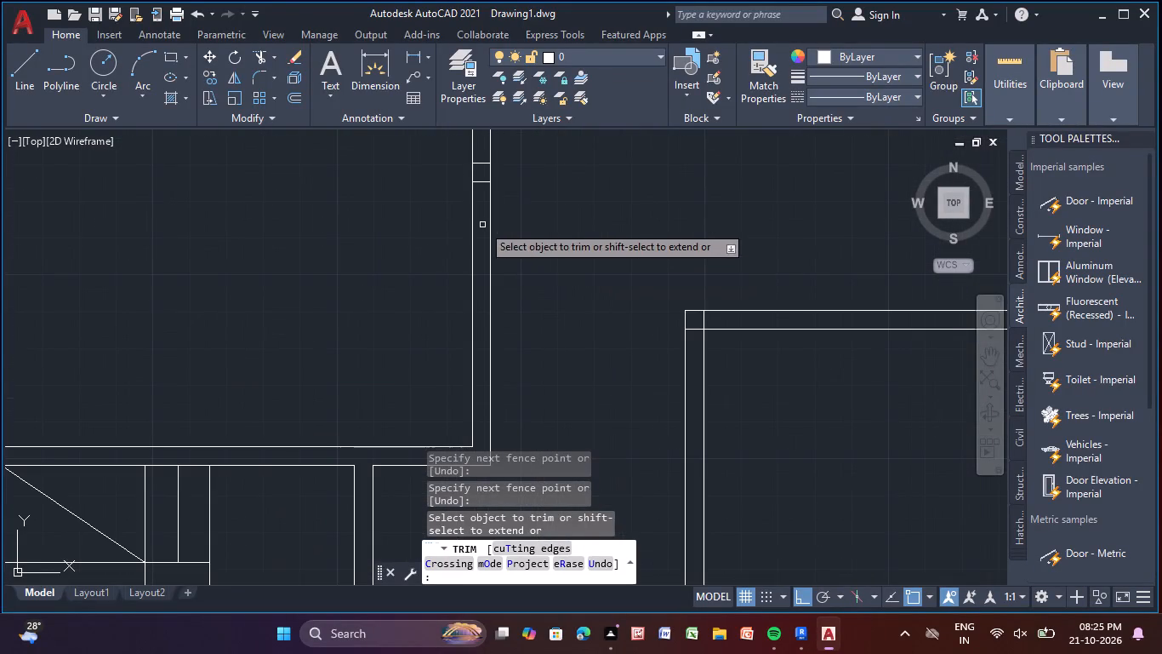
{"action": "middle_click_drag", "start_coordinate": [482, 230], "coordinate": [486, 276]}
{"action": "scroll", "coordinate": [482, 243], "scroll_direction": "up", "scroll_amount": 2}
{"action": "middle_click_drag", "start_coordinate": [479, 224], "coordinate": [476, 312]}
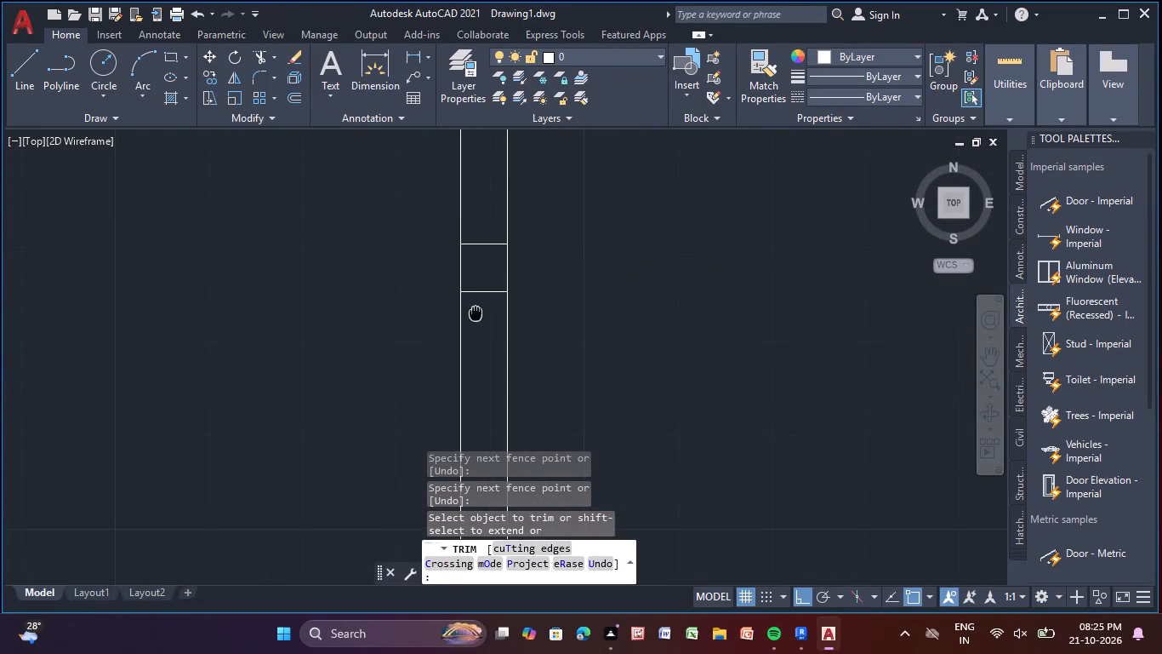
{"action": "middle_click_drag", "start_coordinate": [476, 312], "coordinate": [476, 311]}
{"action": "left_click_drag", "start_coordinate": [487, 228], "coordinate": [491, 305]}
{"action": "scroll", "coordinate": [490, 301], "scroll_direction": "down", "scroll_amount": 5}
Trim the overlapping wall lines at the top-left corner of the large lower-right room.
{"action": "middle_click_drag", "start_coordinate": [505, 314], "coordinate": [486, 194]}
{"action": "scroll", "coordinate": [487, 192], "scroll_direction": "up", "scroll_amount": 3}
{"action": "scroll", "coordinate": [577, 278], "scroll_direction": "up", "scroll_amount": 1}
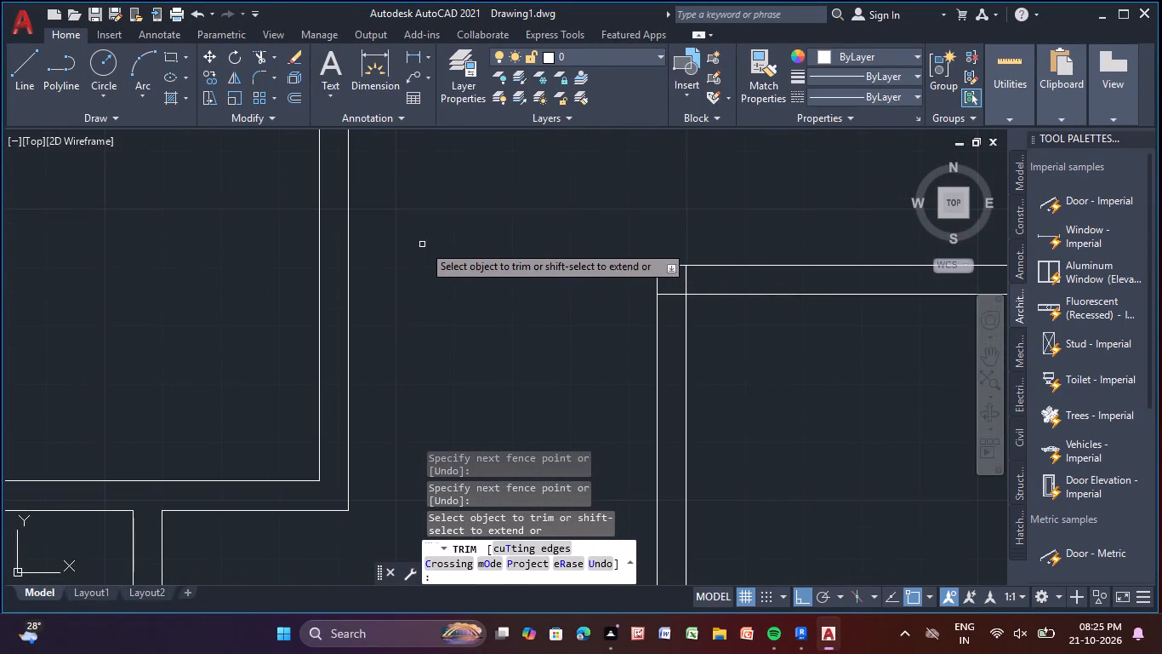
{"action": "middle_click_drag", "start_coordinate": [429, 250], "coordinate": [142, 180]}
{"action": "left_click_drag", "start_coordinate": [391, 215], "coordinate": [387, 227]}
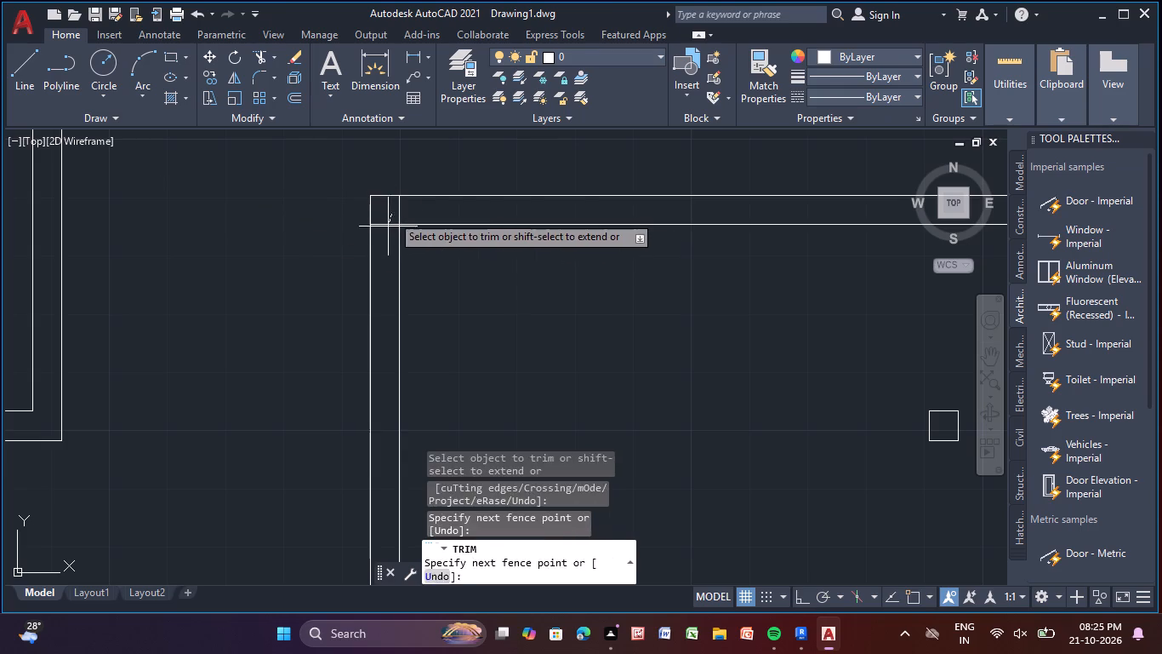
{"action": "left_click_drag", "start_coordinate": [387, 227], "coordinate": [387, 235]}
{"action": "left_click_drag", "start_coordinate": [385, 211], "coordinate": [414, 209]}
{"action": "scroll", "coordinate": [418, 207], "scroll_direction": "down", "scroll_amount": 3}
{"action": "middle_click_drag", "start_coordinate": [448, 262], "coordinate": [327, 258]}
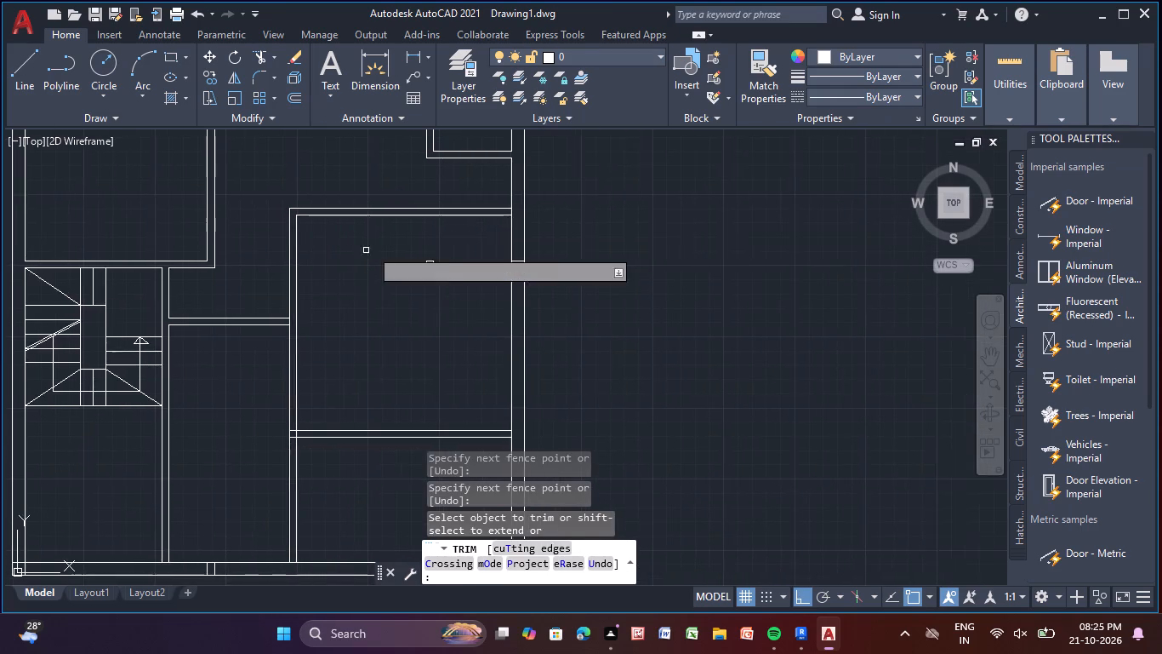
Trim the overlapping wall lines where the large lower-right room's top wall meets the right exterior wall.
{"action": "scroll", "coordinate": [512, 214], "scroll_direction": "up", "scroll_amount": 5}
{"action": "left_click_drag", "start_coordinate": [510, 210], "coordinate": [536, 204]}
{"action": "scroll", "coordinate": [538, 204], "scroll_direction": "down", "scroll_amount": 4}
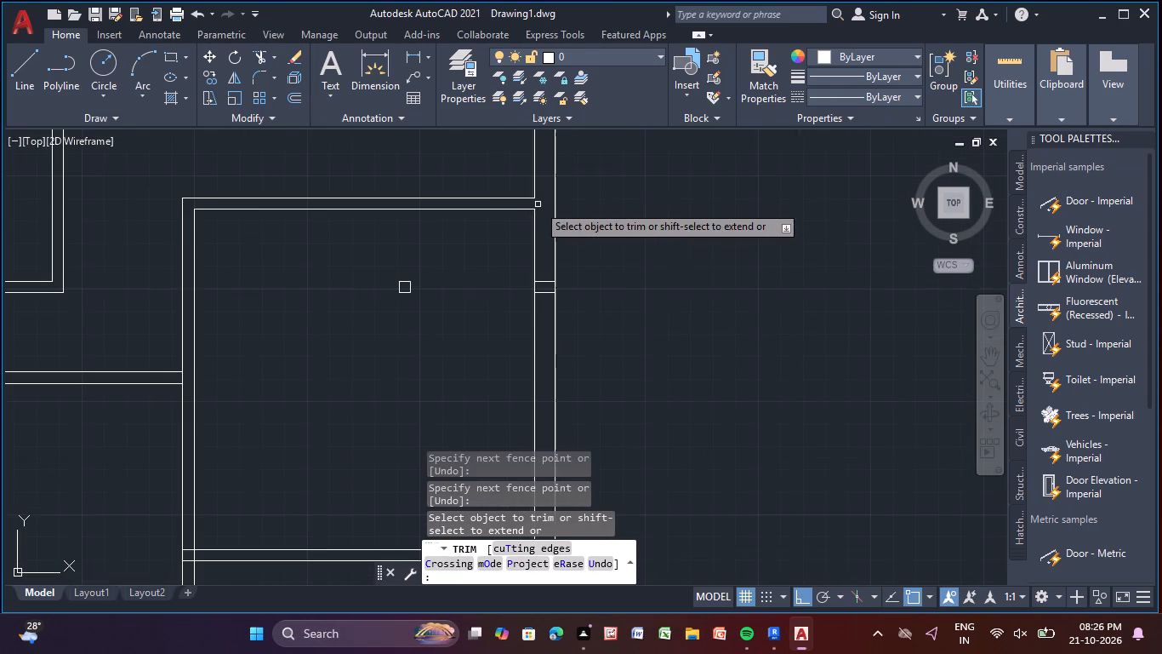
Remove the pair of short cross lines inside the right exterior wall beside the large lower-right room.
{"action": "scroll", "coordinate": [544, 301], "scroll_direction": "up", "scroll_amount": 4}
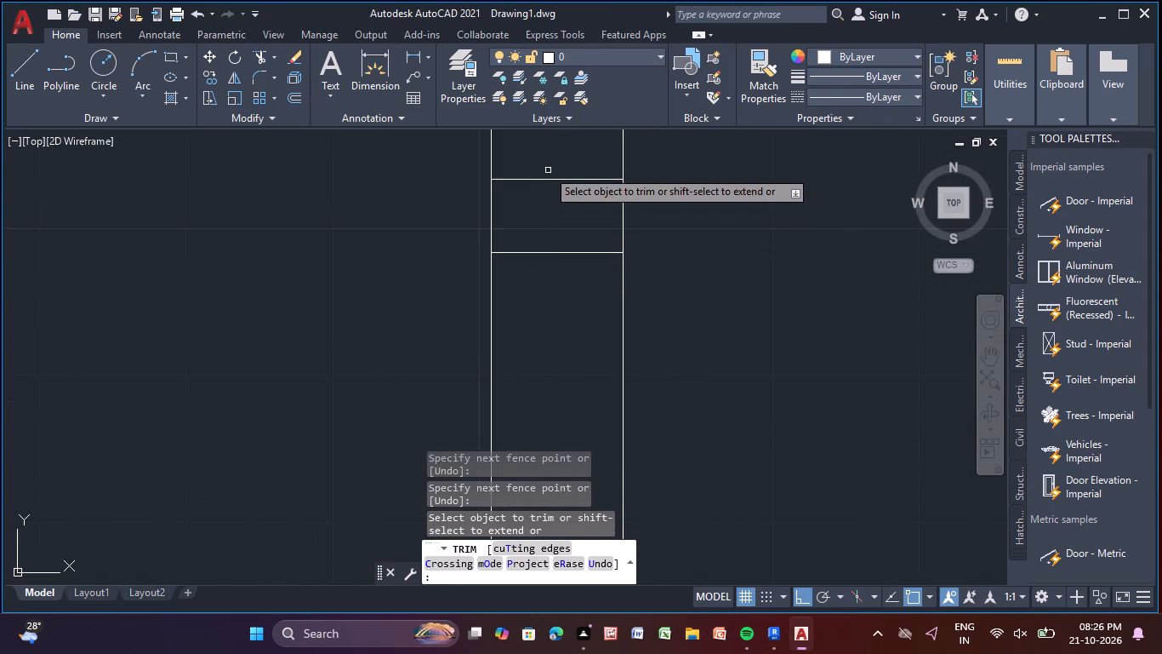
{"action": "left_click_drag", "start_coordinate": [547, 166], "coordinate": [553, 290]}
{"action": "scroll", "coordinate": [447, 303], "scroll_direction": "down", "scroll_amount": 2}
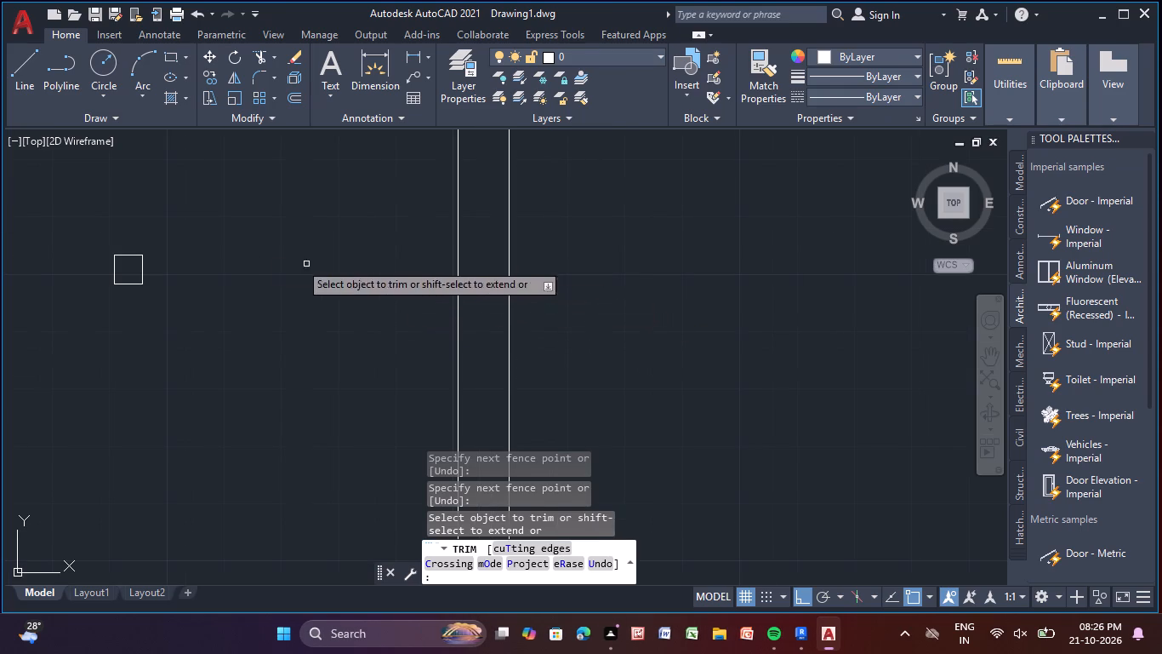
Remove the small stray square inside the large lower-right room.
{"action": "left_click_drag", "start_coordinate": [133, 263], "coordinate": [180, 267]}
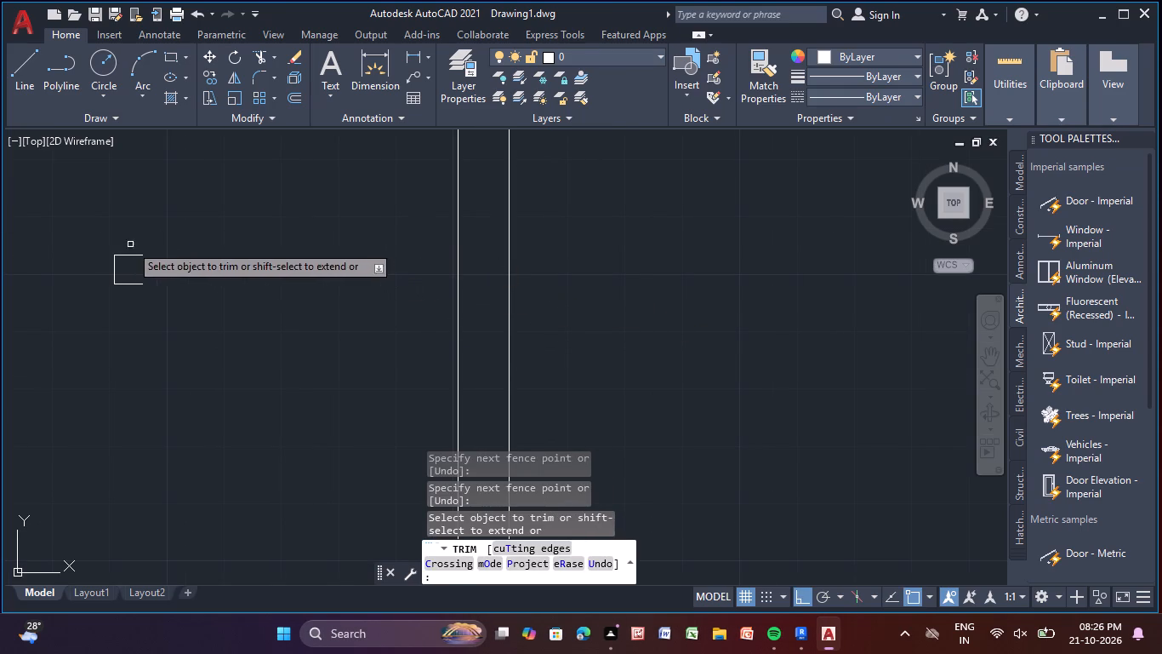
{"action": "left_click_drag", "start_coordinate": [130, 244], "coordinate": [117, 324]}
{"action": "left_click_drag", "start_coordinate": [95, 273], "coordinate": [151, 277]}
{"action": "scroll", "coordinate": [154, 284], "scroll_direction": "down", "scroll_amount": 4}
Trim the left end of the partition below the large lower-right room into a clean junction with the vertical wall.
{"action": "middle_click_drag", "start_coordinate": [162, 325], "coordinate": [375, 181]}
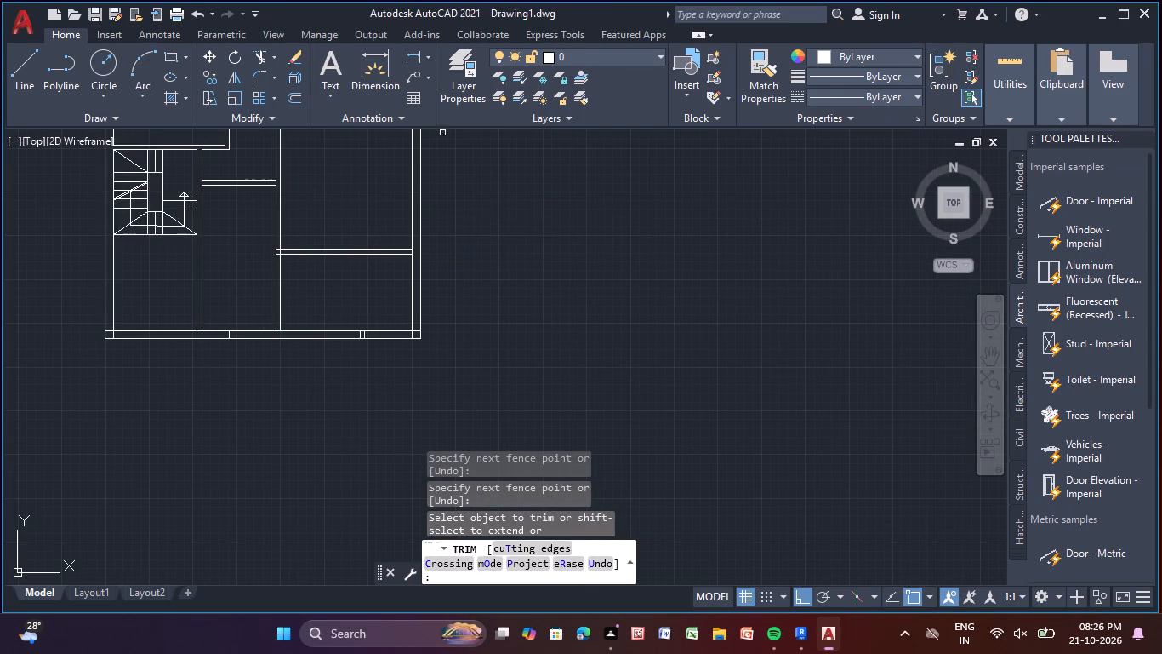
{"action": "middle_click_drag", "start_coordinate": [345, 215], "coordinate": [463, 118]}
{"action": "scroll", "coordinate": [379, 166], "scroll_direction": "up", "scroll_amount": 4}
{"action": "middle_click_drag", "start_coordinate": [362, 213], "coordinate": [198, 351]}
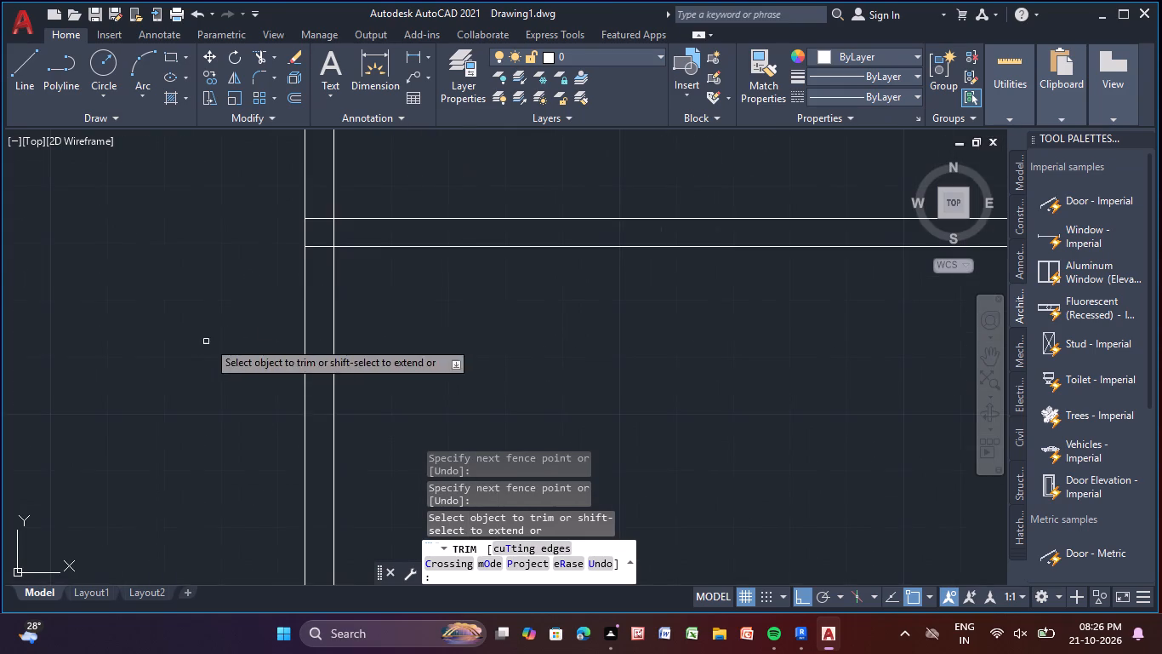
{"action": "scroll", "coordinate": [317, 234], "scroll_direction": "up", "scroll_amount": 2}
{"action": "left_click_drag", "start_coordinate": [316, 192], "coordinate": [321, 260]}
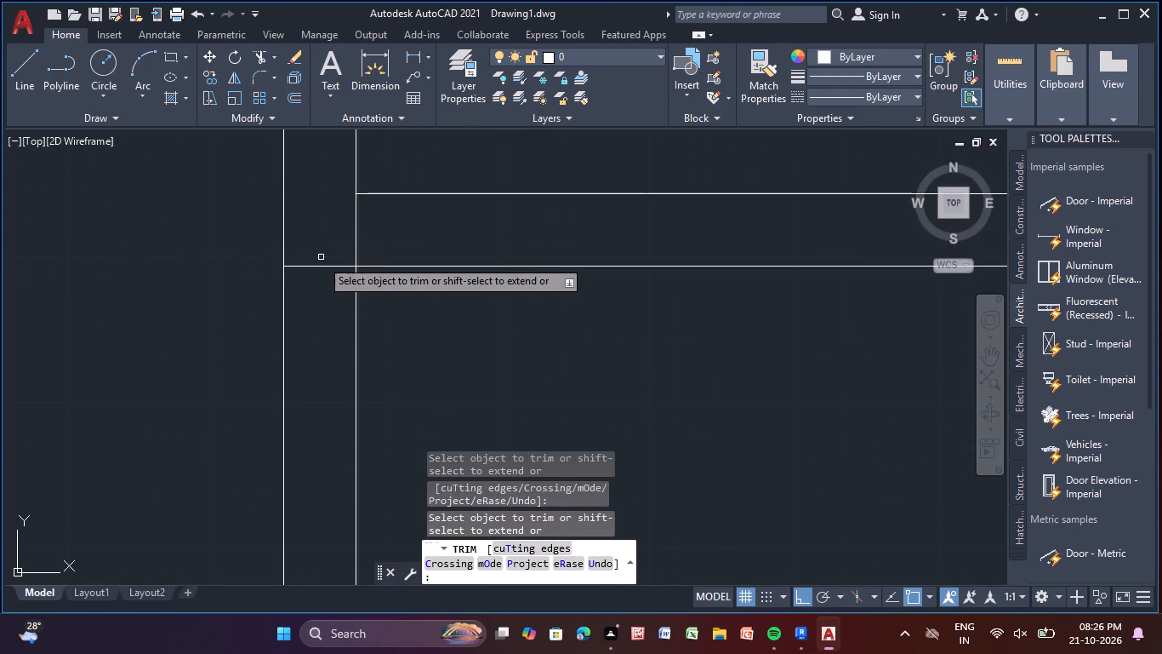
{"action": "left_click_drag", "start_coordinate": [321, 260], "coordinate": [322, 287]}
{"action": "left_click_drag", "start_coordinate": [322, 268], "coordinate": [325, 258]}
{"action": "left_click_drag", "start_coordinate": [330, 238], "coordinate": [399, 237]}
Trim the right end of that same partition where it meets the right exterior wall.
{"action": "scroll", "coordinate": [402, 236], "scroll_direction": "down", "scroll_amount": 5}
{"action": "middle_click_drag", "start_coordinate": [470, 301], "coordinate": [278, 334]}
{"action": "scroll", "coordinate": [436, 277], "scroll_direction": "up", "scroll_amount": 4}
{"action": "left_click_drag", "start_coordinate": [397, 310], "coordinate": [406, 311]}
{"action": "left_click_drag", "start_coordinate": [395, 307], "coordinate": [410, 305]}
{"action": "scroll", "coordinate": [410, 305], "scroll_direction": "down", "scroll_amount": 2}
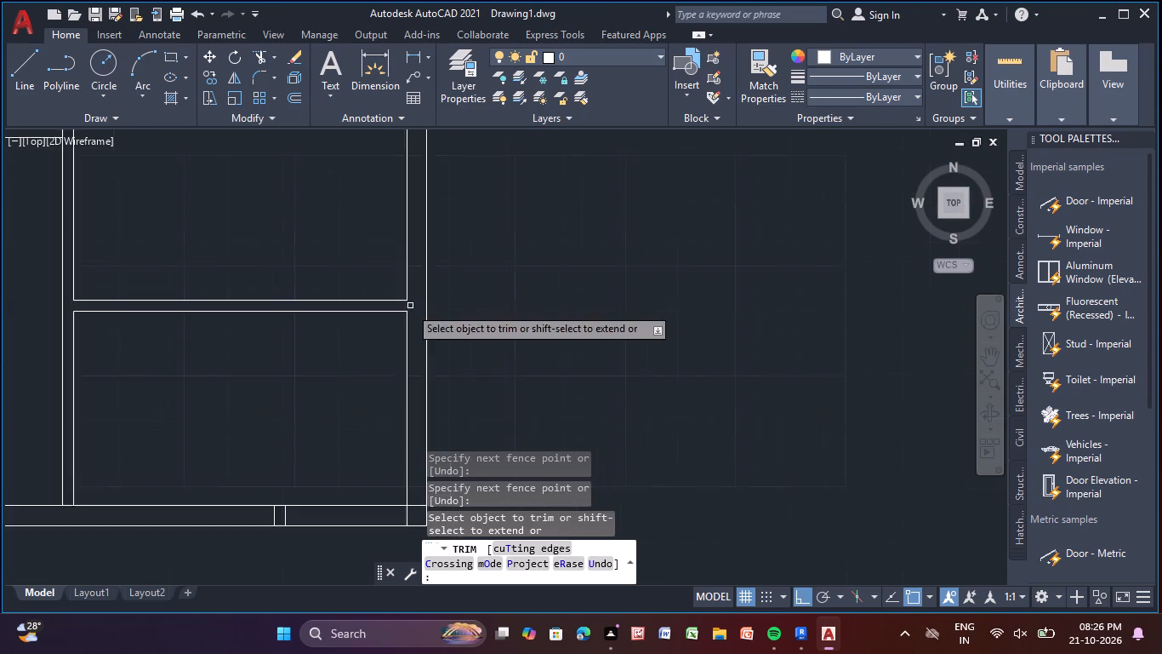
Trim the overlapping inner wall lines at the bottom-right exterior corner of the plan.
{"action": "scroll", "coordinate": [409, 307], "scroll_direction": "down", "scroll_amount": 2}
{"action": "middle_click_drag", "start_coordinate": [378, 355], "coordinate": [446, 256]}
{"action": "scroll", "coordinate": [481, 296], "scroll_direction": "up", "scroll_amount": 5}
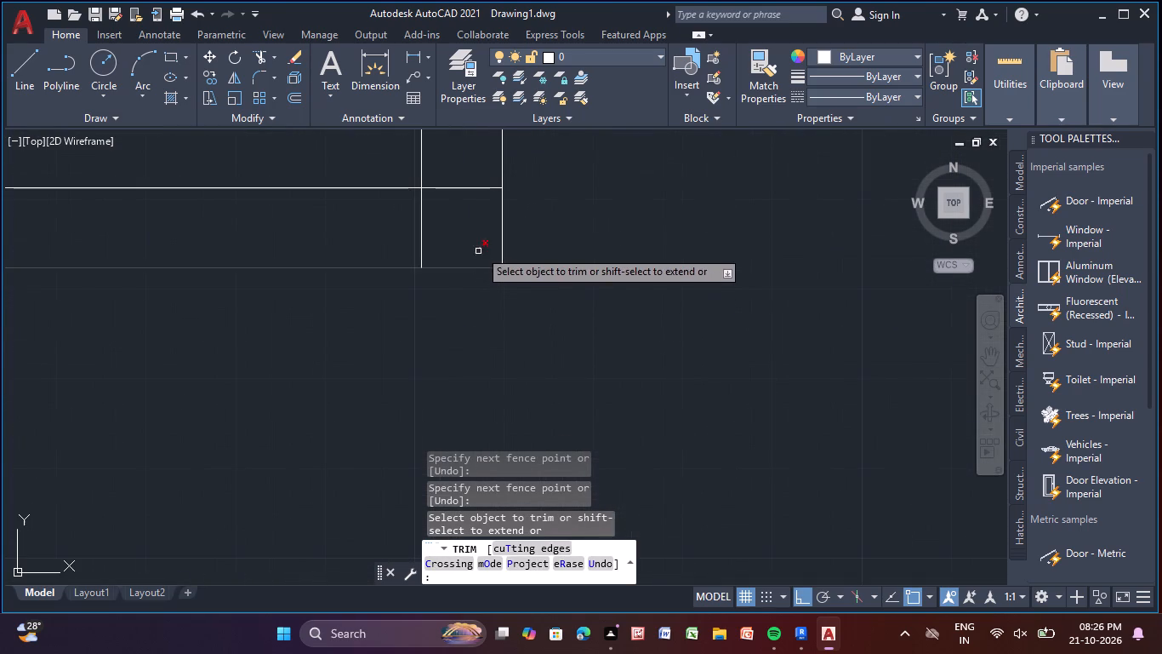
{"action": "left_click_drag", "start_coordinate": [466, 168], "coordinate": [191, 221]}
Trim the overlapping inner wall lines at the bottom-left exterior corner of the plan.
{"action": "scroll", "coordinate": [173, 221], "scroll_direction": "down", "scroll_amount": 4}
{"action": "middle_click_drag", "start_coordinate": [172, 229], "coordinate": [650, 261]}
{"action": "scroll", "coordinate": [223, 260], "scroll_direction": "up", "scroll_amount": 2}
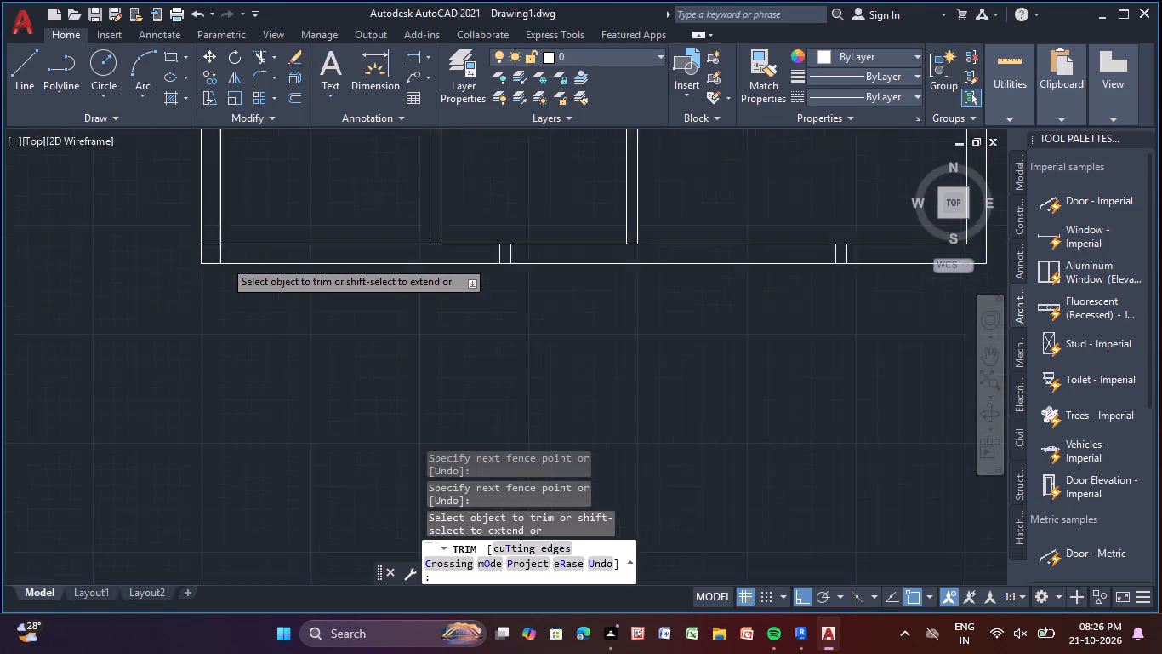
{"action": "scroll", "coordinate": [224, 260], "scroll_direction": "up", "scroll_amount": 3}
{"action": "left_click_drag", "start_coordinate": [166, 163], "coordinate": [189, 221]}
{"action": "left_click_drag", "start_coordinate": [163, 211], "coordinate": [257, 239]}
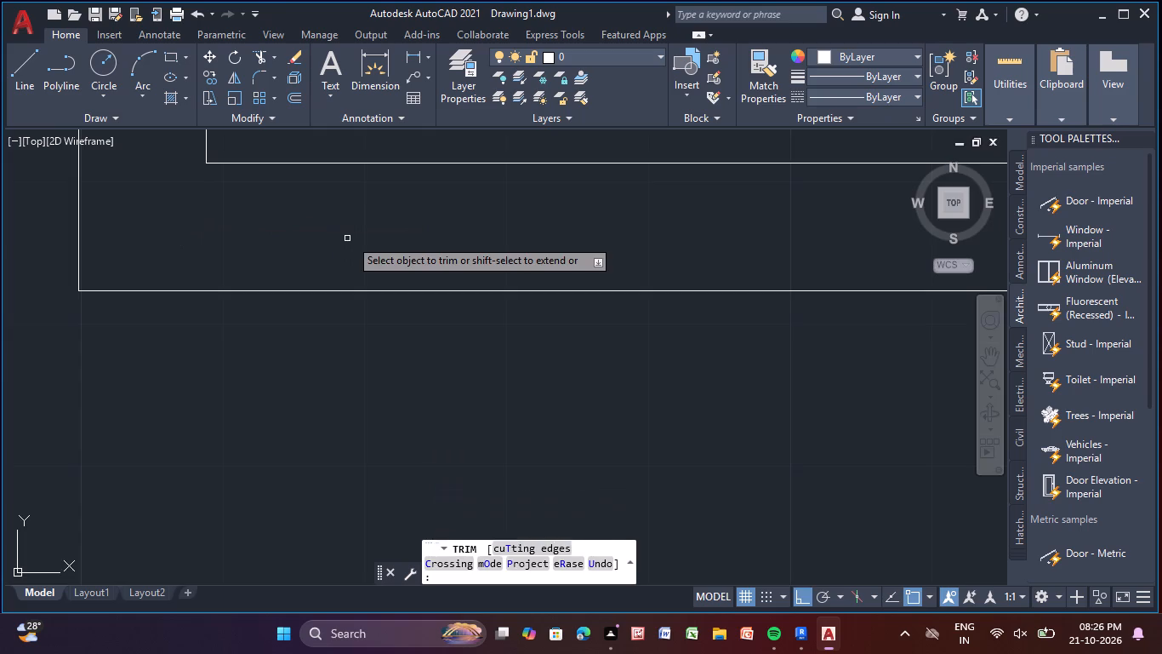
Trim the bottom exterior wall's inner line where the partition between the bottom-left and bottom-middle rooms meets it.
{"action": "scroll", "coordinate": [350, 238], "scroll_direction": "down", "scroll_amount": 5}
{"action": "scroll", "coordinate": [541, 242], "scroll_direction": "up", "scroll_amount": 5}
{"action": "scroll", "coordinate": [171, 185], "scroll_direction": "down", "scroll_amount": 1}
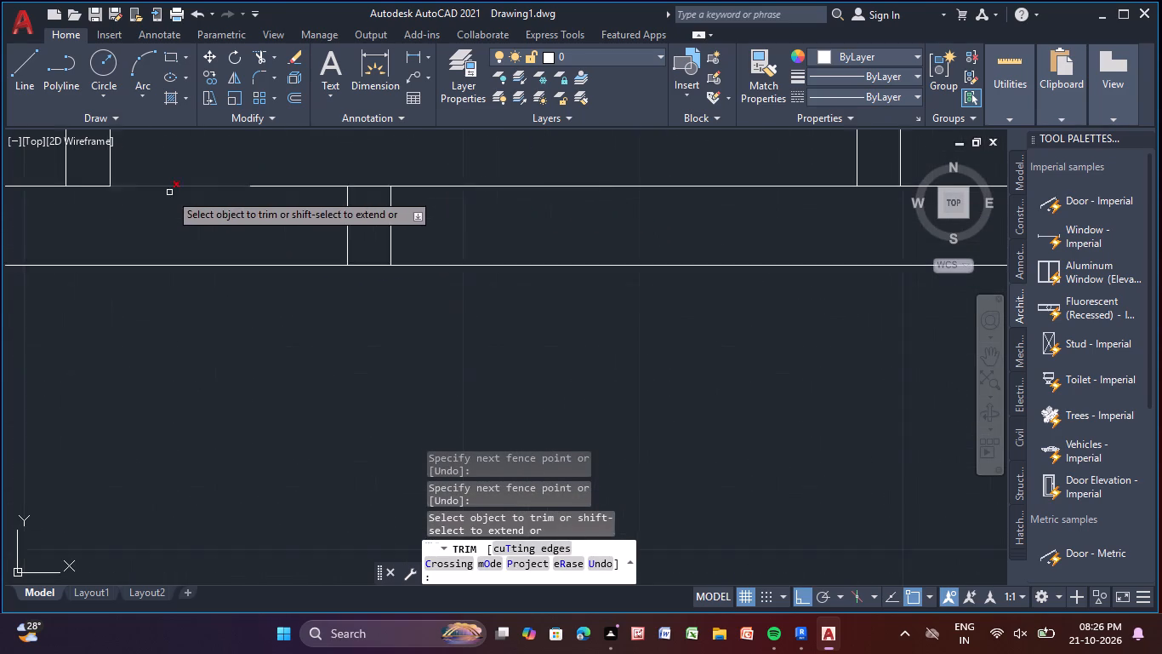
{"action": "scroll", "coordinate": [169, 192], "scroll_direction": "down", "scroll_amount": 1}
{"action": "middle_click_drag", "start_coordinate": [168, 204], "coordinate": [266, 250]}
{"action": "scroll", "coordinate": [225, 235], "scroll_direction": "up", "scroll_amount": 4}
{"action": "left_click_drag", "start_coordinate": [208, 215], "coordinate": [213, 262]}
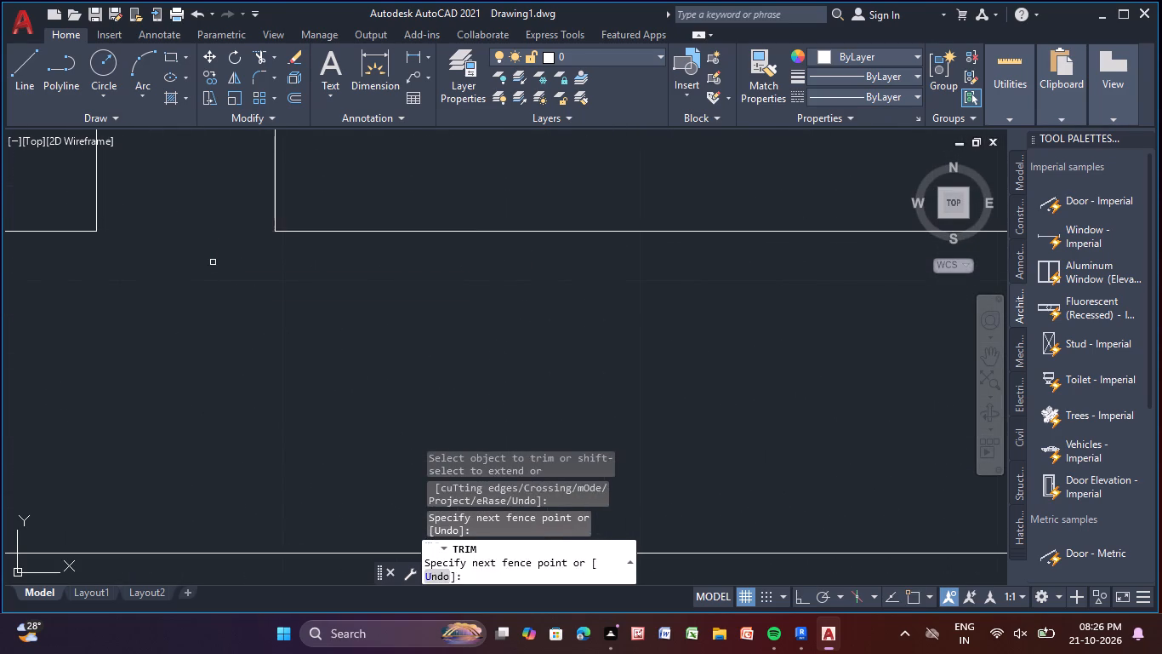
Remove the pair of short cross lines inside the bottom exterior wall below the bottom-middle room.
{"action": "scroll", "coordinate": [212, 265], "scroll_direction": "down", "scroll_amount": 4}
{"action": "scroll", "coordinate": [306, 294], "scroll_direction": "up", "scroll_amount": 1}
{"action": "left_click_drag", "start_coordinate": [309, 290], "coordinate": [362, 289]}
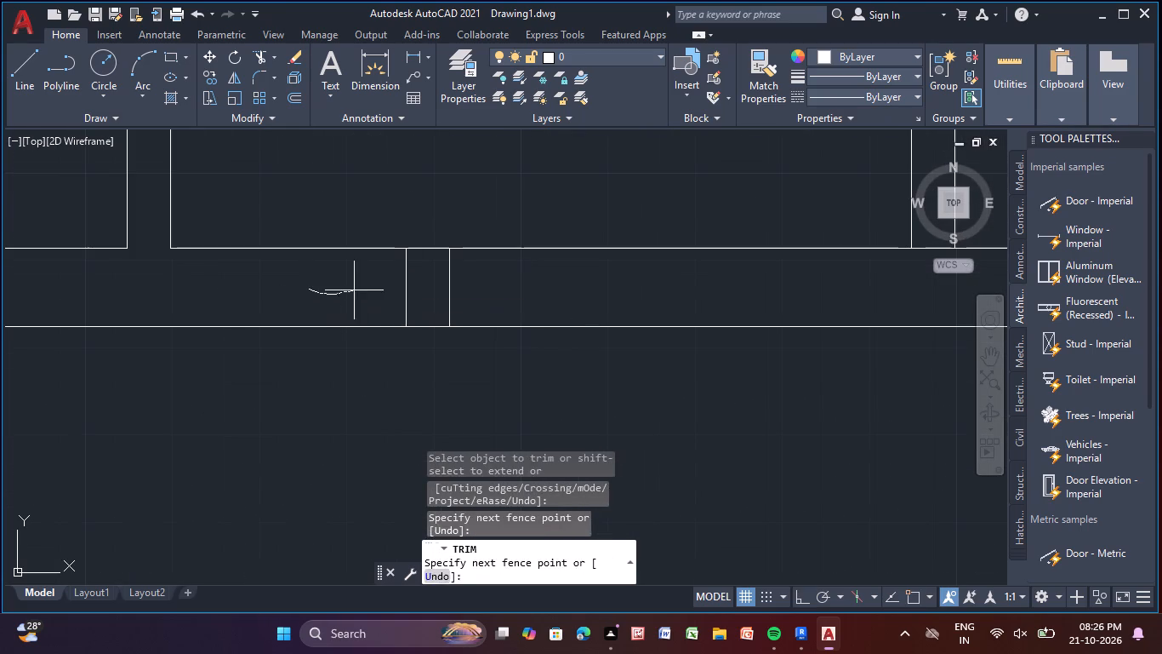
{"action": "left_click_drag", "start_coordinate": [362, 289], "coordinate": [470, 273]}
Trim the bottom exterior wall's inner line where the partition between the bottom-middle and bottom-right rooms meets it.
{"action": "middle_click_drag", "start_coordinate": [617, 299], "coordinate": [208, 325]}
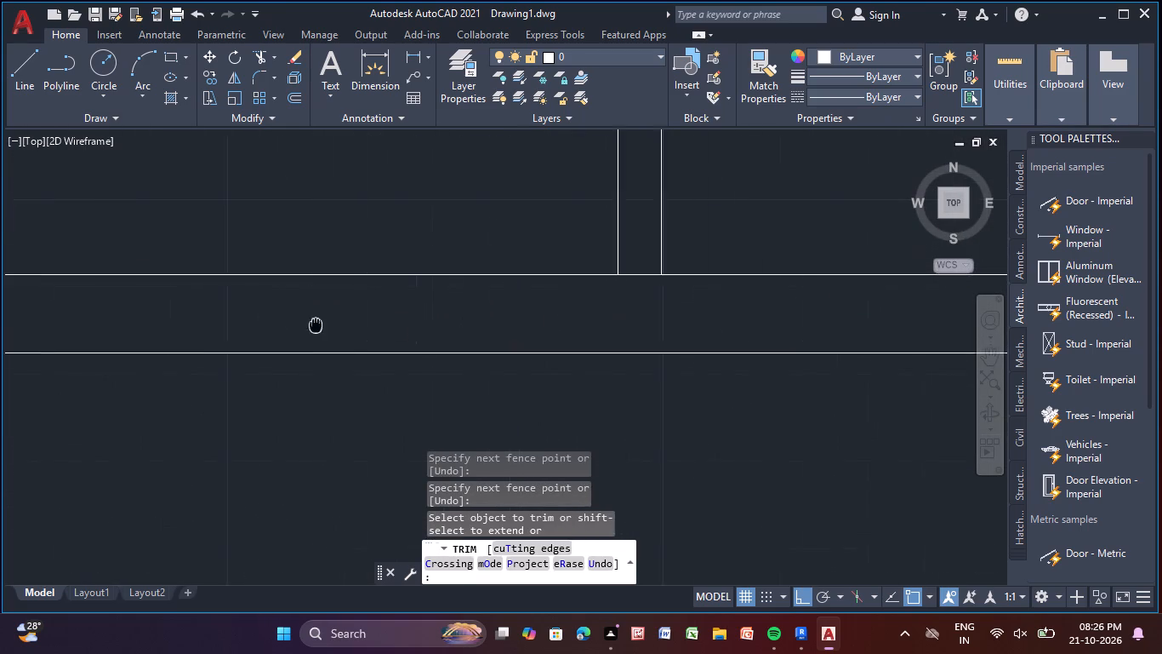
{"action": "middle_click_drag", "start_coordinate": [208, 325], "coordinate": [0, 324]}
{"action": "left_click_drag", "start_coordinate": [189, 271], "coordinate": [174, 324]}
Remove the pair of short cross lines inside the bottom exterior wall below the bottom-right room and finish trimming.
{"action": "scroll", "coordinate": [174, 324], "scroll_direction": "down", "scroll_amount": 4}
{"action": "scroll", "coordinate": [297, 329], "scroll_direction": "up", "scroll_amount": 4}
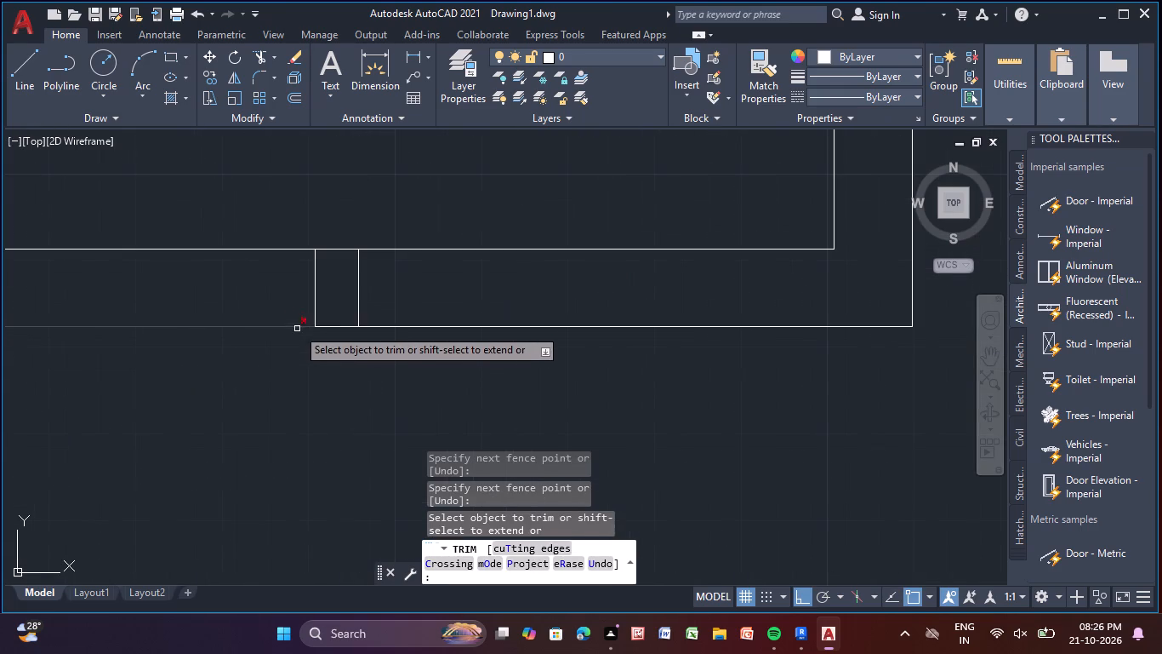
{"action": "left_click_drag", "start_coordinate": [261, 302], "coordinate": [440, 303]}
{"action": "scroll", "coordinate": [435, 302], "scroll_direction": "down", "scroll_amount": 5}
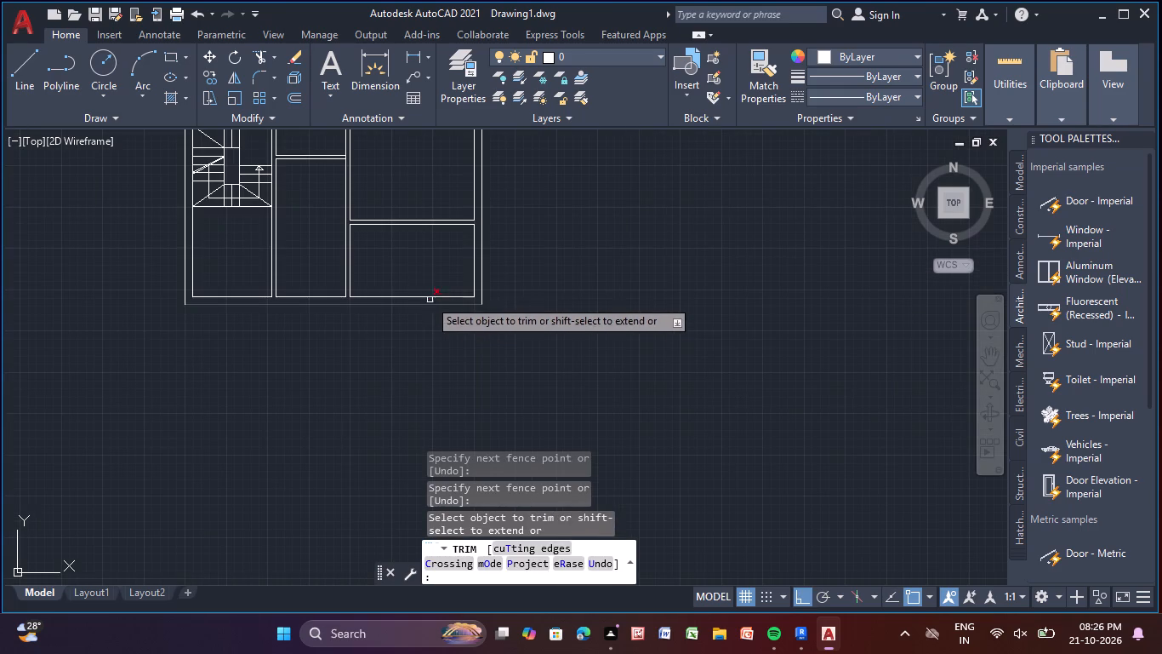
{"action": "middle_click_drag", "start_coordinate": [395, 264], "coordinate": [734, 368]}
{"action": "middle_click_drag", "start_coordinate": [558, 352], "coordinate": [556, 391]}
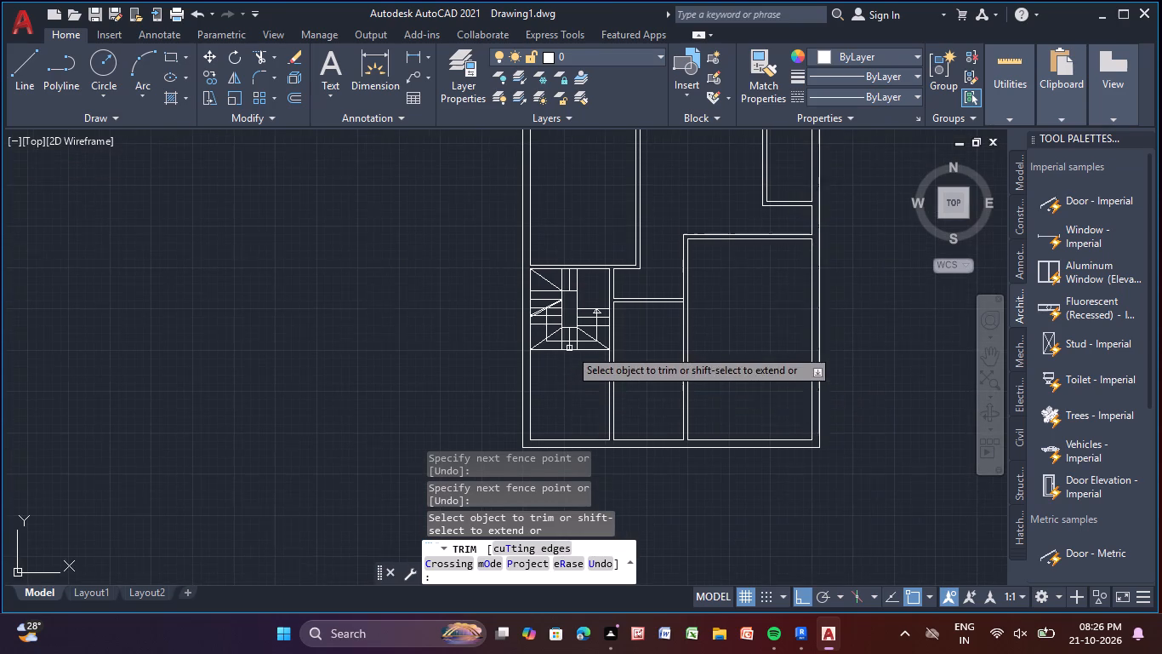
{"action": "scroll", "coordinate": [569, 347], "scroll_direction": "up", "scroll_amount": 2}
{"action": "middle_click_drag", "start_coordinate": [572, 398], "coordinate": [565, 416]}
{"action": "scroll", "coordinate": [571, 399], "scroll_direction": "up", "scroll_amount": 1}
{"action": "scroll", "coordinate": [562, 413], "scroll_direction": "down", "scroll_amount": 1}
{"action": "middle_click_drag", "start_coordinate": [561, 416], "coordinate": [549, 470]}
{"action": "key", "text": "Escape"}
{"action": "key", "text": "Escape"}
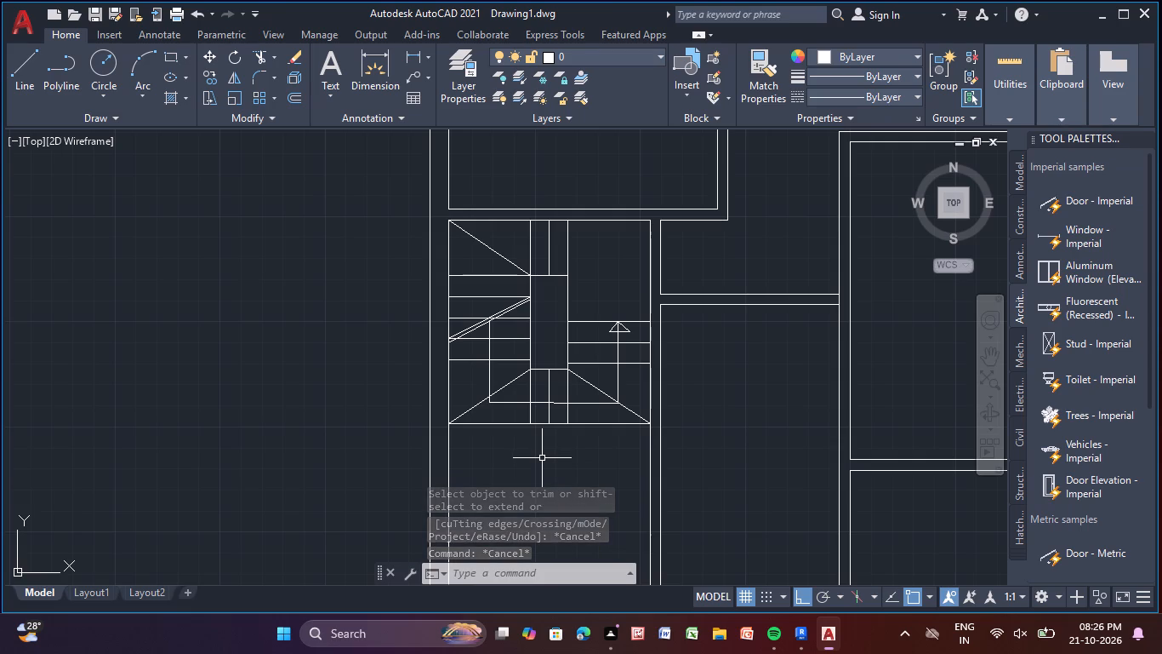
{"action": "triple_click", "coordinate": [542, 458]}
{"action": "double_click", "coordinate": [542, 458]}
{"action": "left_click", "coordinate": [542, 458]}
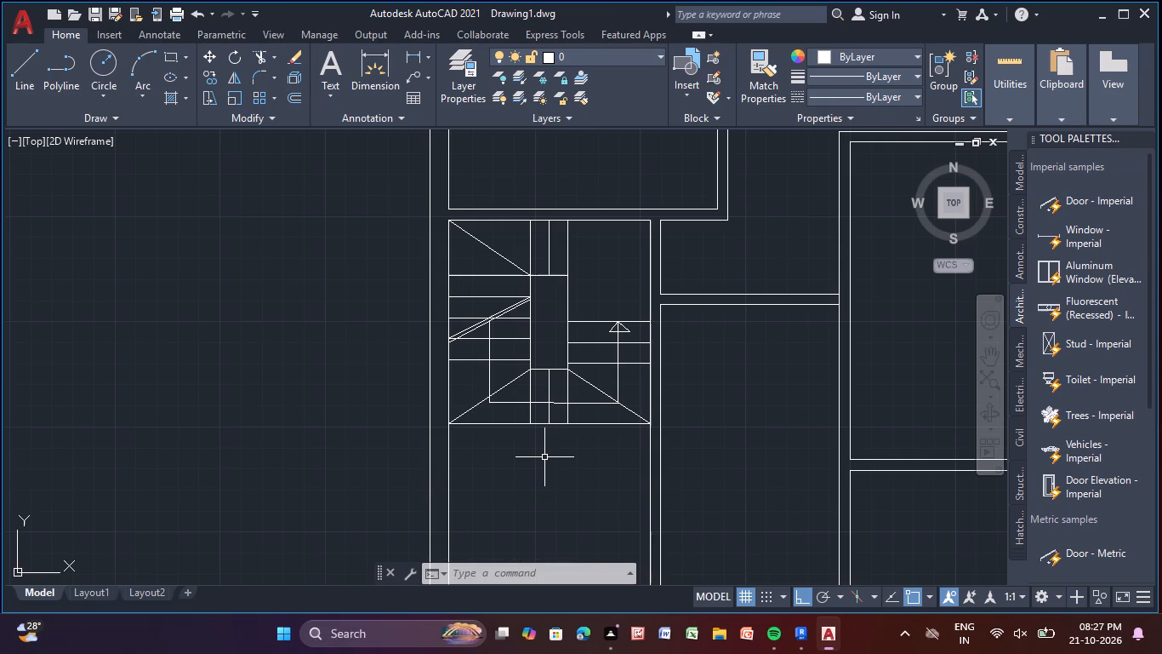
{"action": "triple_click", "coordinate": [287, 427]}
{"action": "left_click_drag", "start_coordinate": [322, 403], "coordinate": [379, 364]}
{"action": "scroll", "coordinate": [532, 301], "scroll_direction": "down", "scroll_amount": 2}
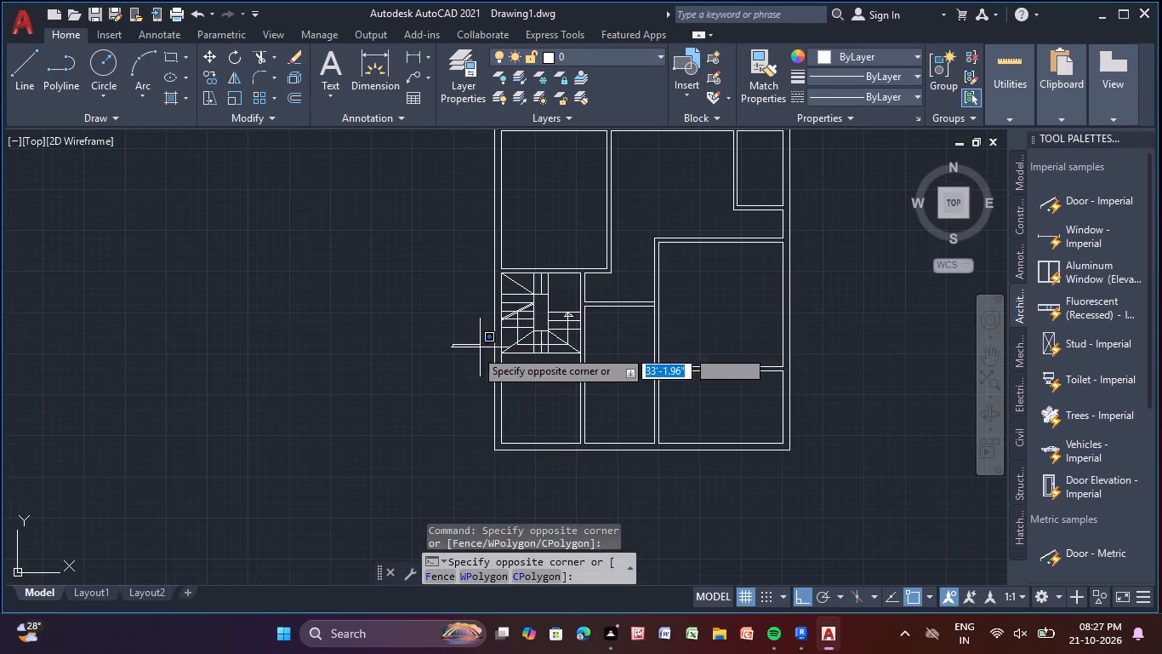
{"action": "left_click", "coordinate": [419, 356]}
Insert a Door - Imperial block in the empty space to the right of the floor plan.
{"action": "scroll", "coordinate": [522, 299], "scroll_direction": "down", "scroll_amount": 2}
{"action": "middle_click_drag", "start_coordinate": [521, 304], "coordinate": [413, 427]}
{"action": "scroll", "coordinate": [442, 347], "scroll_direction": "up", "scroll_amount": 1}
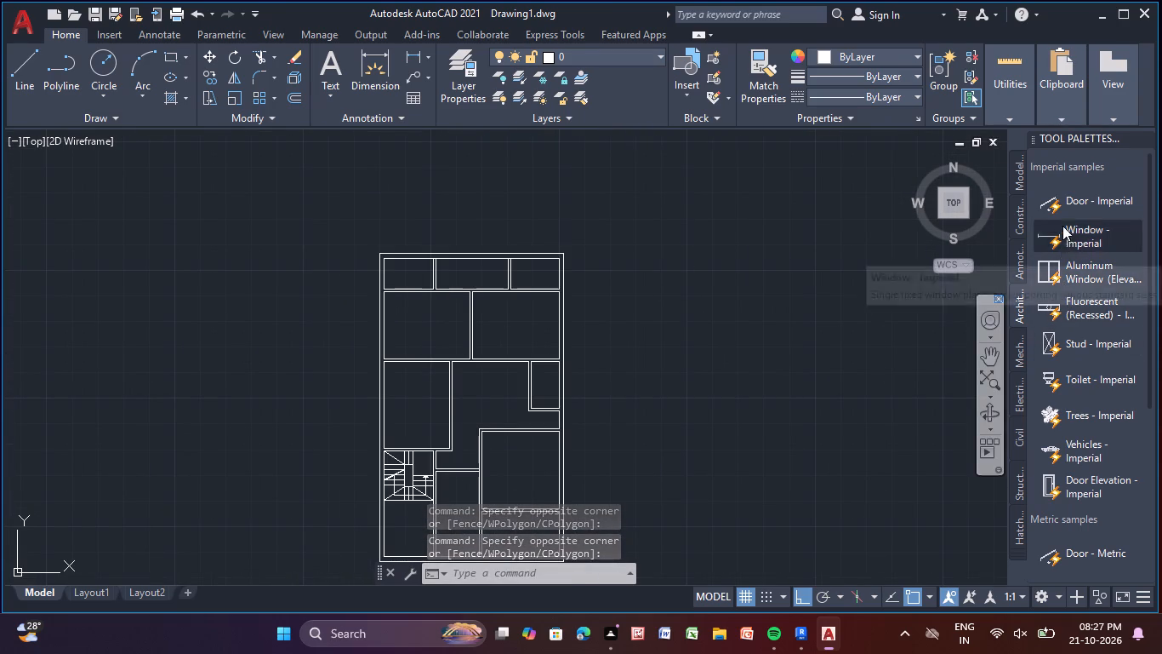
{"action": "left_click", "coordinate": [1069, 204]}
{"action": "left_click_drag", "start_coordinate": [1068, 205], "coordinate": [1055, 215]}
{"action": "left_click", "coordinate": [715, 316]}
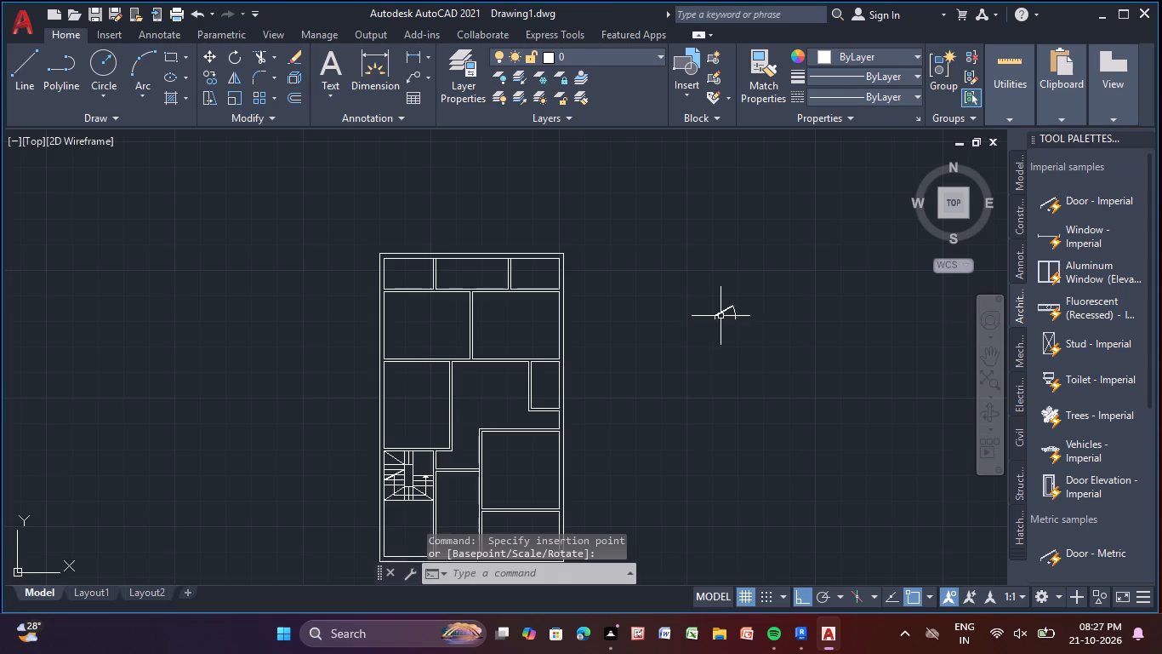
Change the inserted door's opening angle so its leaf stands perpendicular to the opening.
{"action": "scroll", "coordinate": [721, 315], "scroll_direction": "up", "scroll_amount": 4}
{"action": "left_click", "coordinate": [713, 301]}
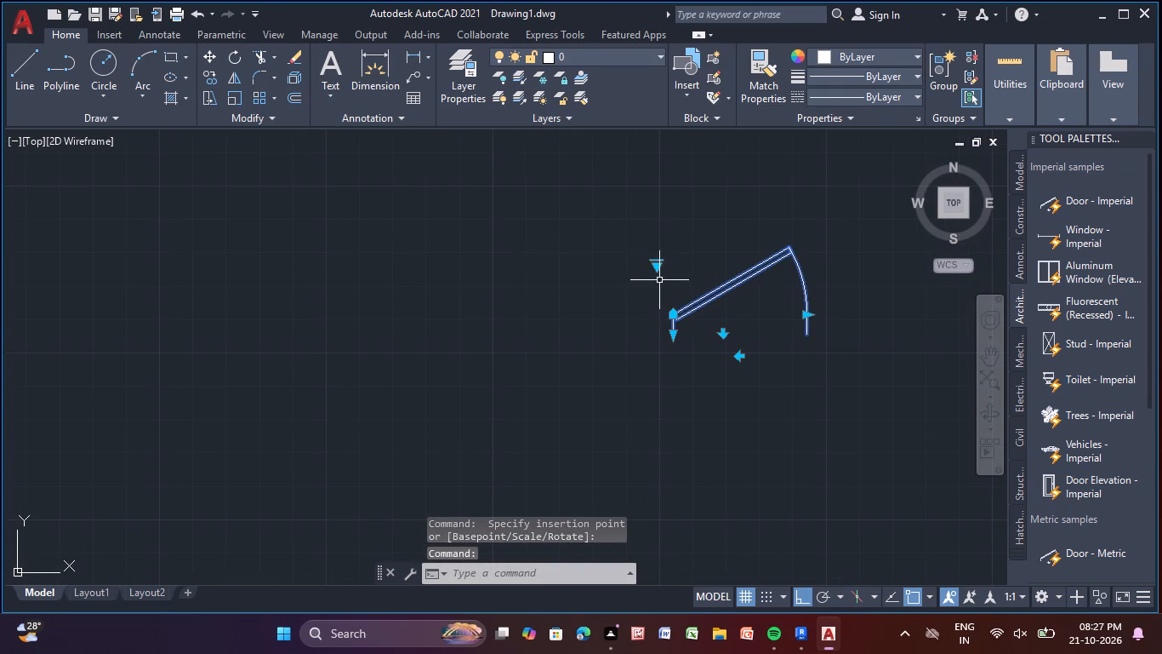
{"action": "left_click", "coordinate": [652, 267]}
{"action": "left_click", "coordinate": [686, 330]}
{"action": "scroll", "coordinate": [610, 315], "scroll_direction": "down", "scroll_amount": 3}
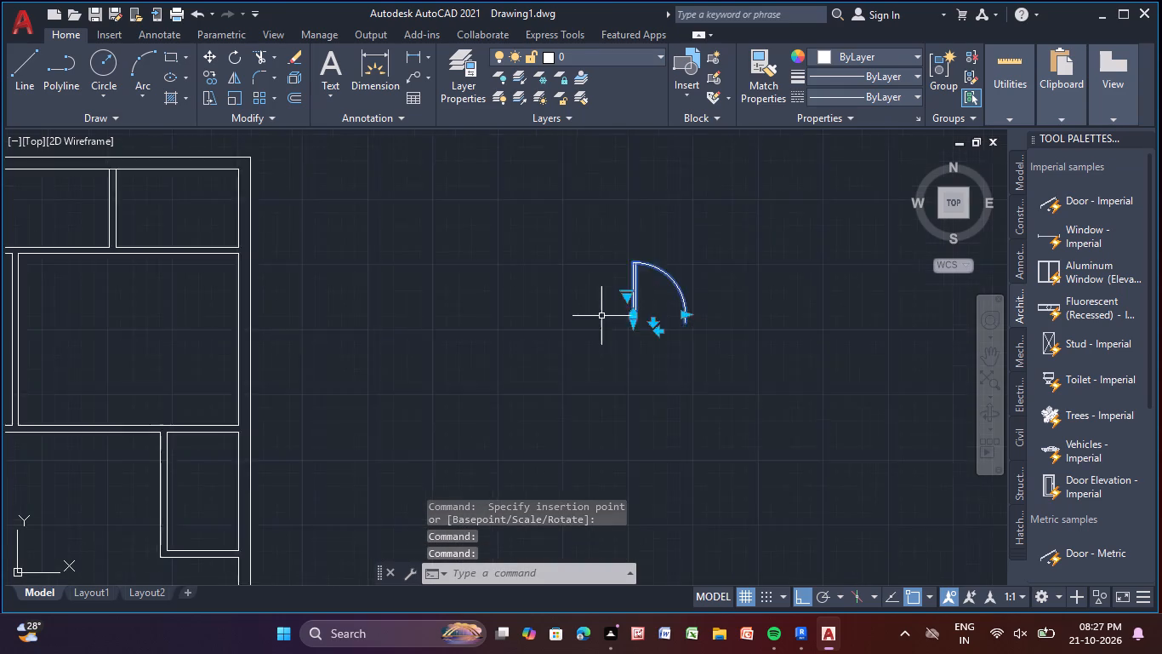
Copy the door into the small top-left room of the plan, switching from ortho to polar tracking.
{"action": "middle_click_drag", "start_coordinate": [599, 318], "coordinate": [776, 380]}
{"action": "scroll", "coordinate": [679, 355], "scroll_direction": "up", "scroll_amount": 1}
{"action": "scroll", "coordinate": [561, 320], "scroll_direction": "down", "scroll_amount": 2}
{"action": "middle_click_drag", "start_coordinate": [574, 327], "coordinate": [622, 339]}
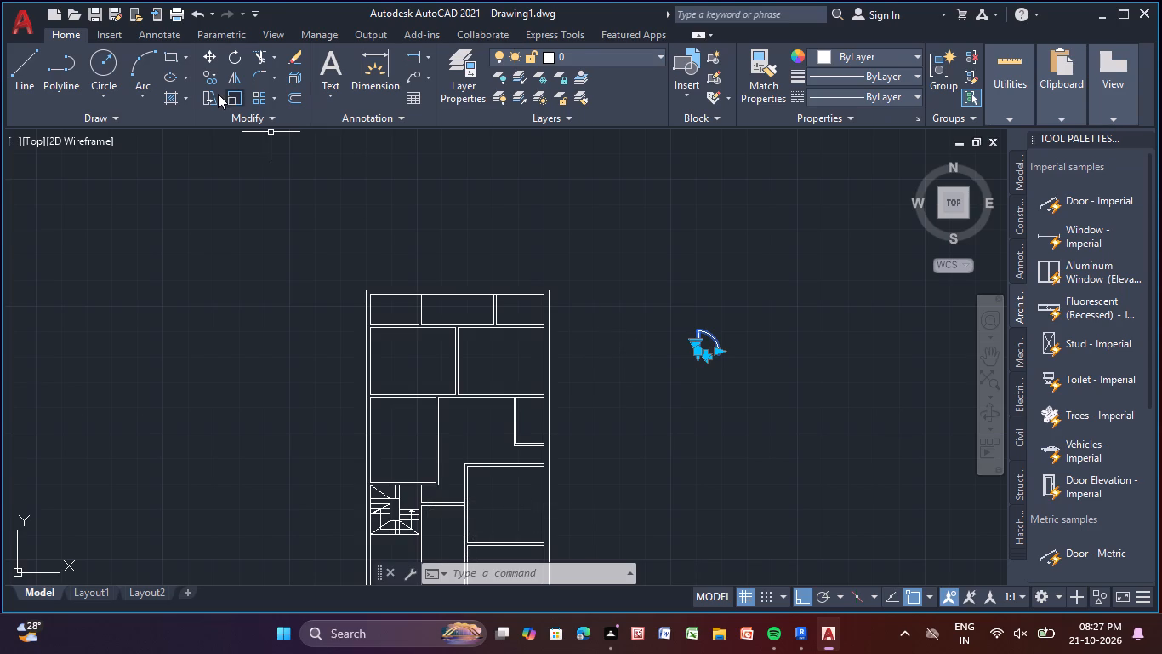
{"action": "left_click", "coordinate": [206, 76]}
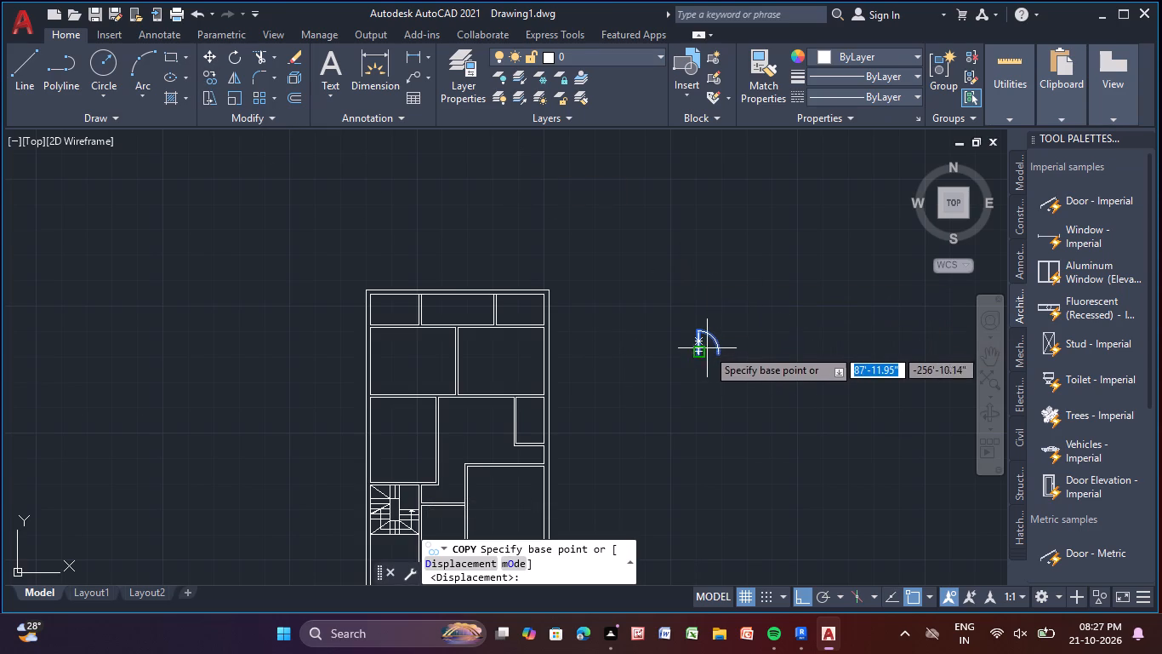
{"action": "left_click", "coordinate": [703, 341]}
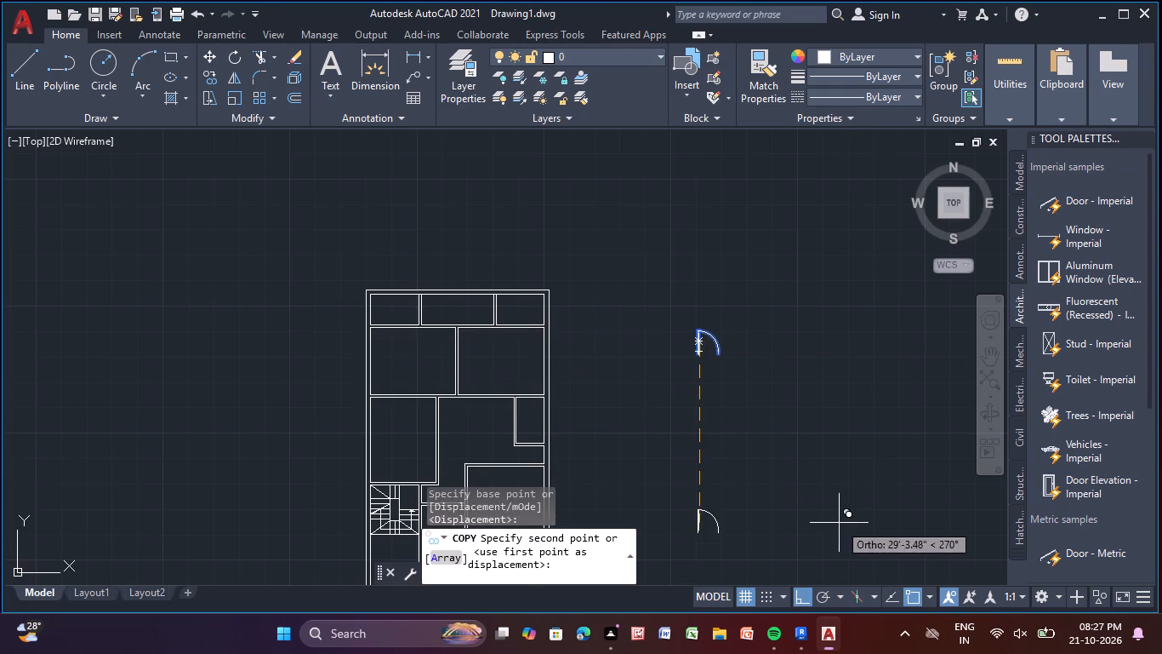
{"action": "left_click", "coordinate": [832, 595]}
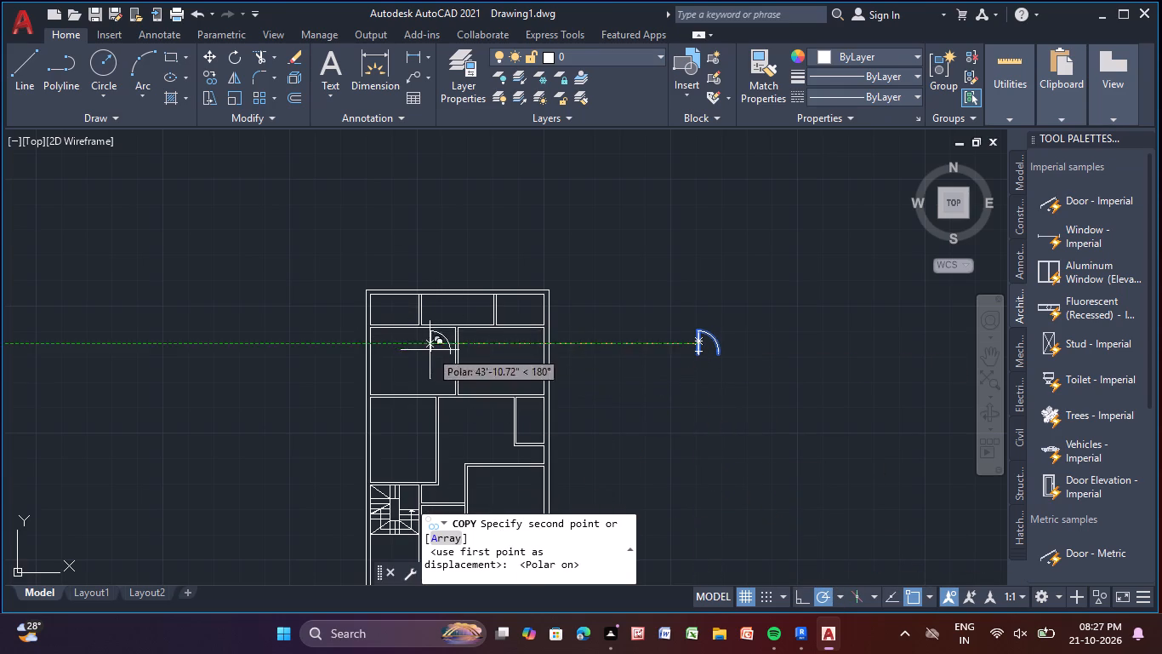
{"action": "scroll", "coordinate": [392, 307], "scroll_direction": "up", "scroll_amount": 5}
{"action": "middle_click_drag", "start_coordinate": [464, 367], "coordinate": [449, 338]}
{"action": "left_click", "coordinate": [370, 328]}
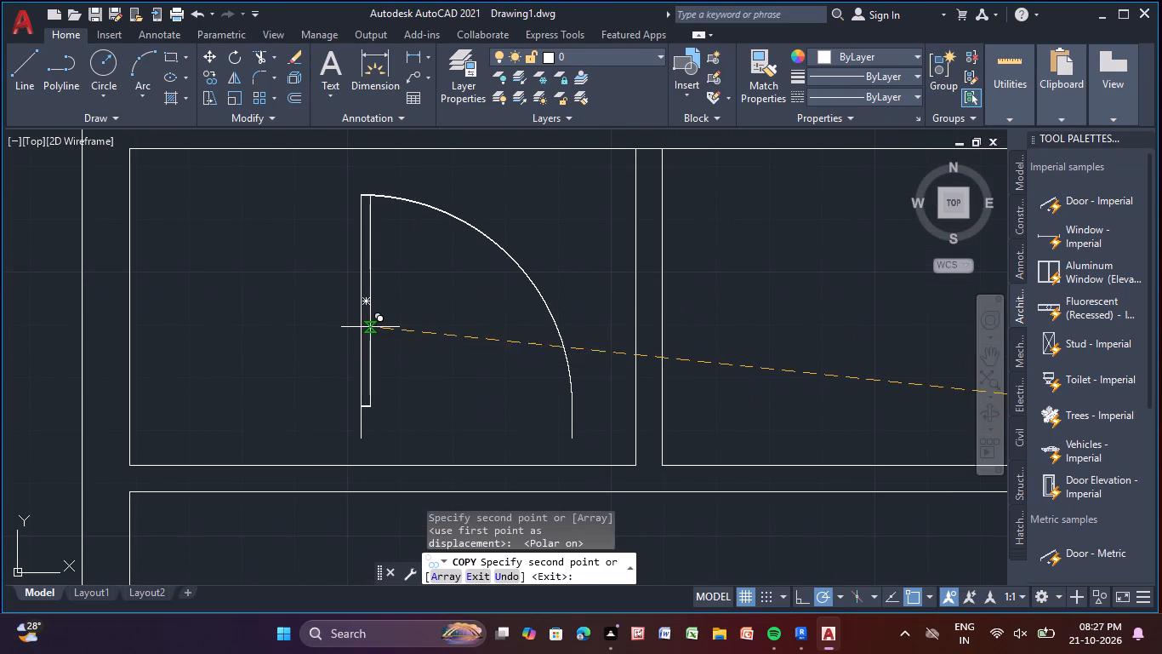
{"action": "key", "text": "Escape"}
Scale the copied door down to about a quarter of its size from a base point on its leaf.
{"action": "left_click", "coordinate": [370, 329]}
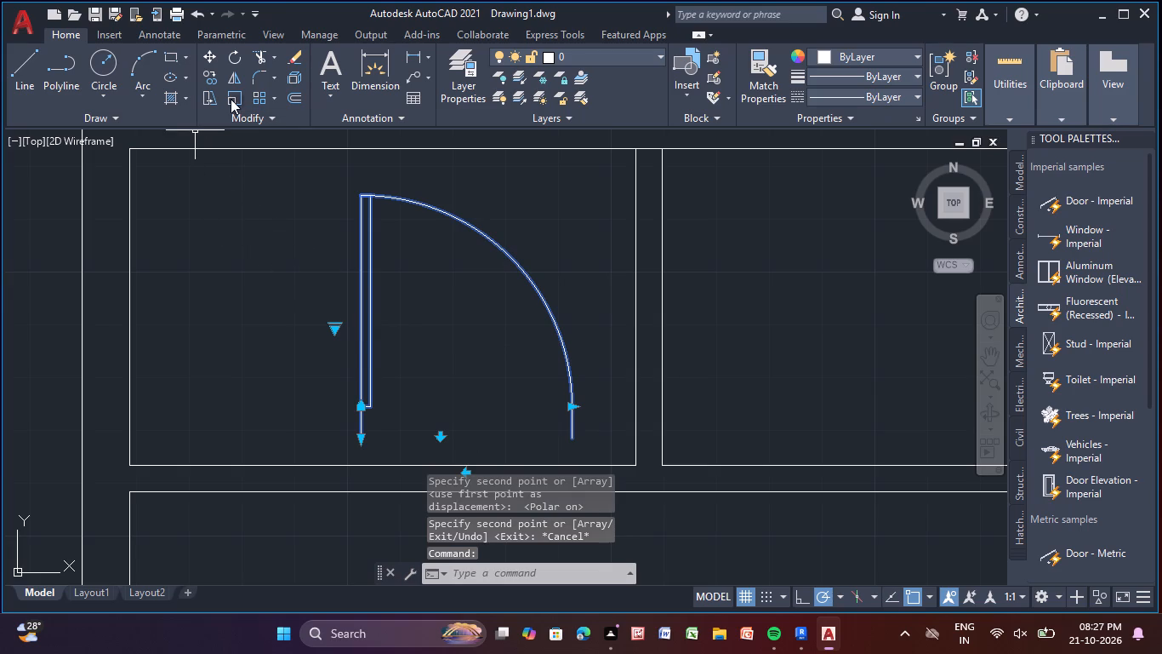
{"action": "left_click", "coordinate": [231, 99]}
{"action": "left_click", "coordinate": [363, 300]}
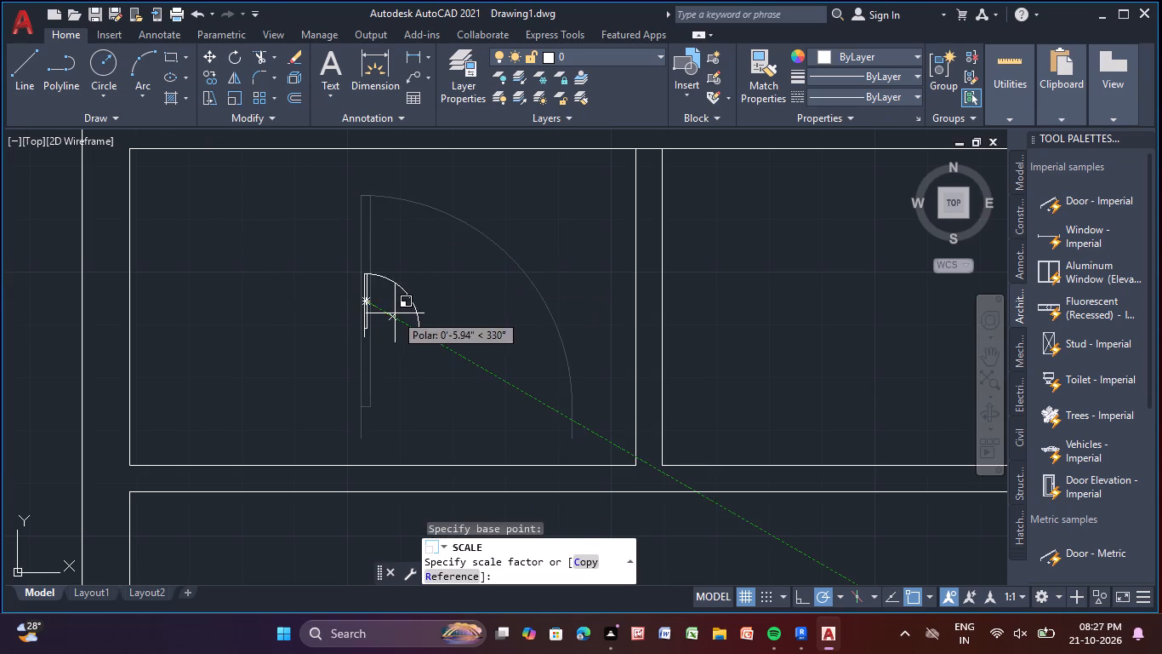
{"action": "left_click", "coordinate": [395, 313]}
Copy the scaled-down door from its leaf into the bottom wall of the top-left room, near that wall's right end.
{"action": "left_click", "coordinate": [363, 310]}
{"action": "left_click", "coordinate": [206, 81]}
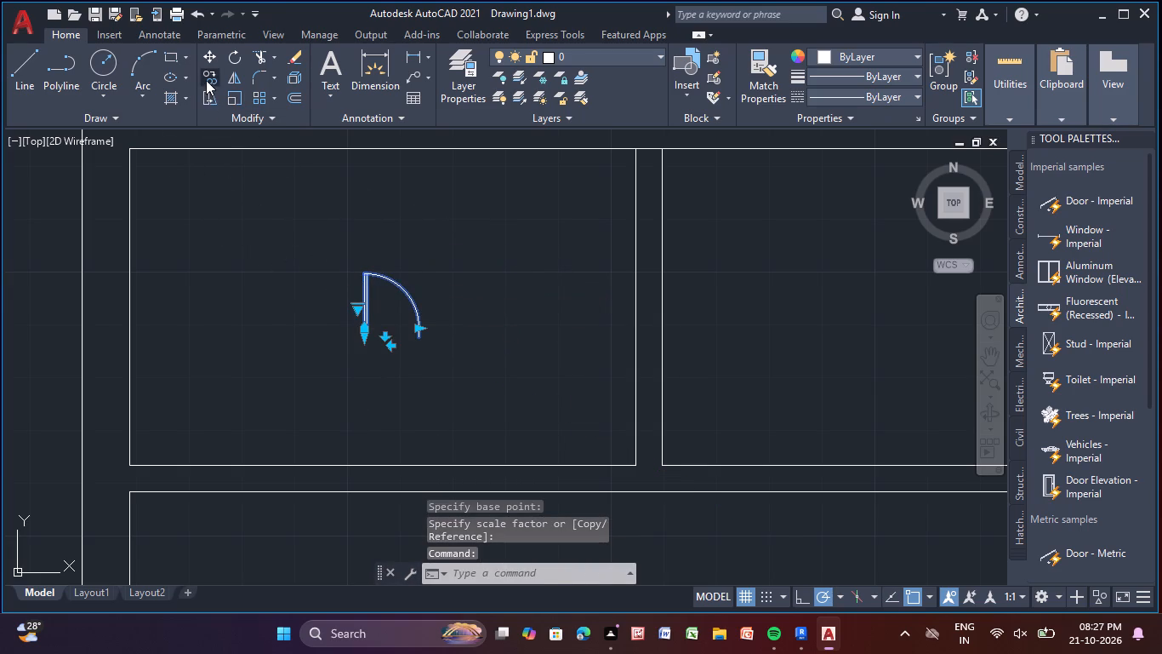
{"action": "left_click", "coordinate": [359, 300]}
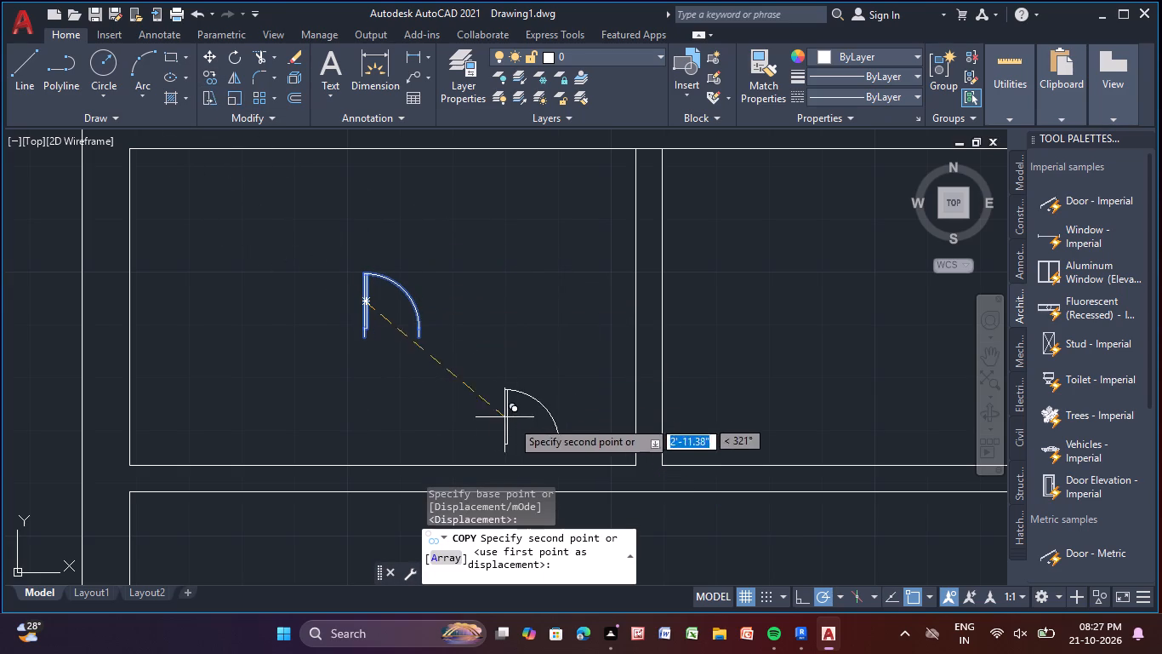
{"action": "middle_click_drag", "start_coordinate": [521, 403], "coordinate": [466, 283]}
{"action": "scroll", "coordinate": [519, 346], "scroll_direction": "up", "scroll_amount": 3}
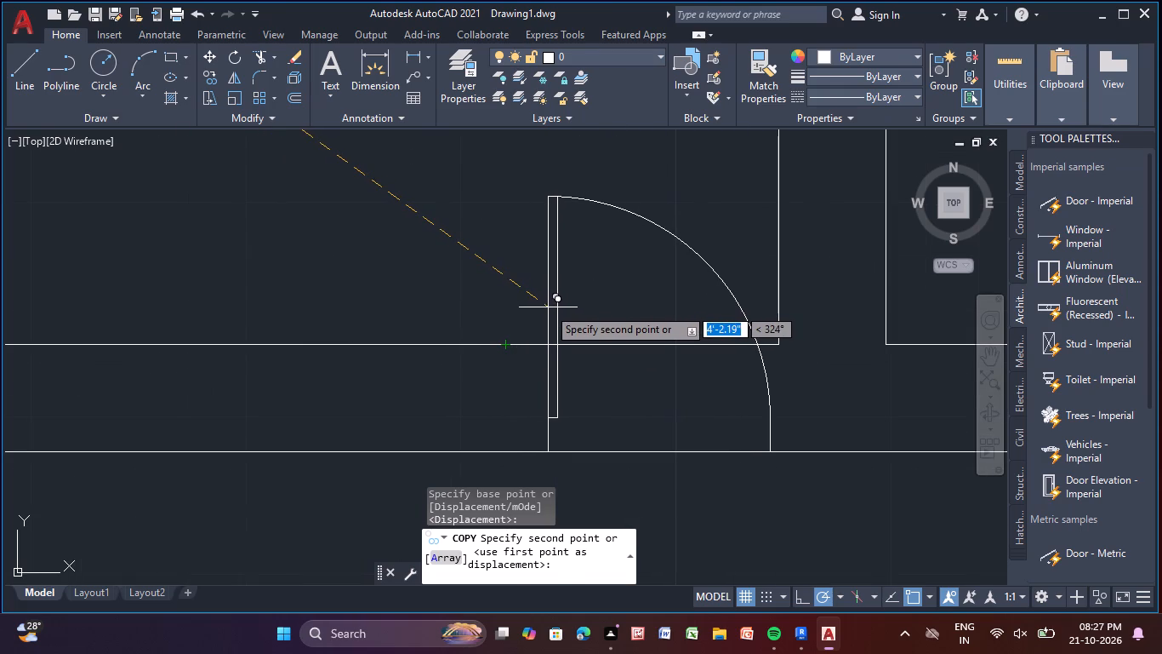
{"action": "left_click", "coordinate": [548, 307]}
Place another door copy in the top middle room's bottom wall, just left of the partition between the two large rooms below.
{"action": "scroll", "coordinate": [555, 320], "scroll_direction": "down", "scroll_amount": 1}
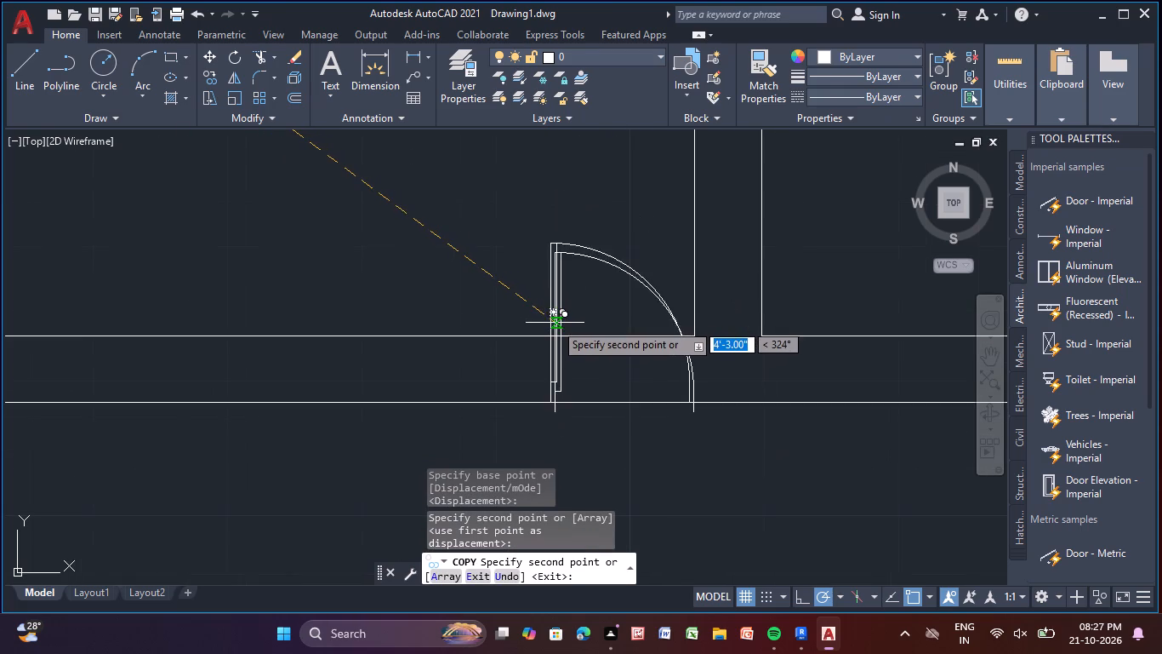
{"action": "scroll", "coordinate": [554, 323], "scroll_direction": "down", "scroll_amount": 2}
{"action": "middle_click_drag", "start_coordinate": [550, 341], "coordinate": [397, 337]}
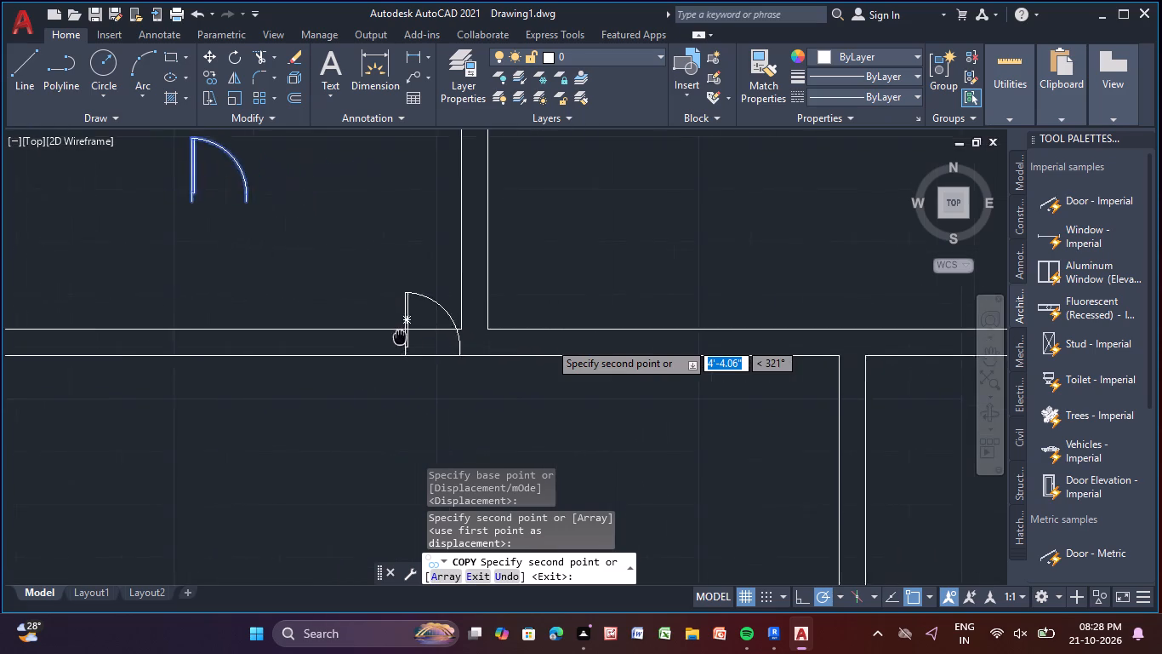
{"action": "middle_click_drag", "start_coordinate": [397, 337], "coordinate": [266, 300]}
{"action": "scroll", "coordinate": [613, 279], "scroll_direction": "up", "scroll_amount": 2}
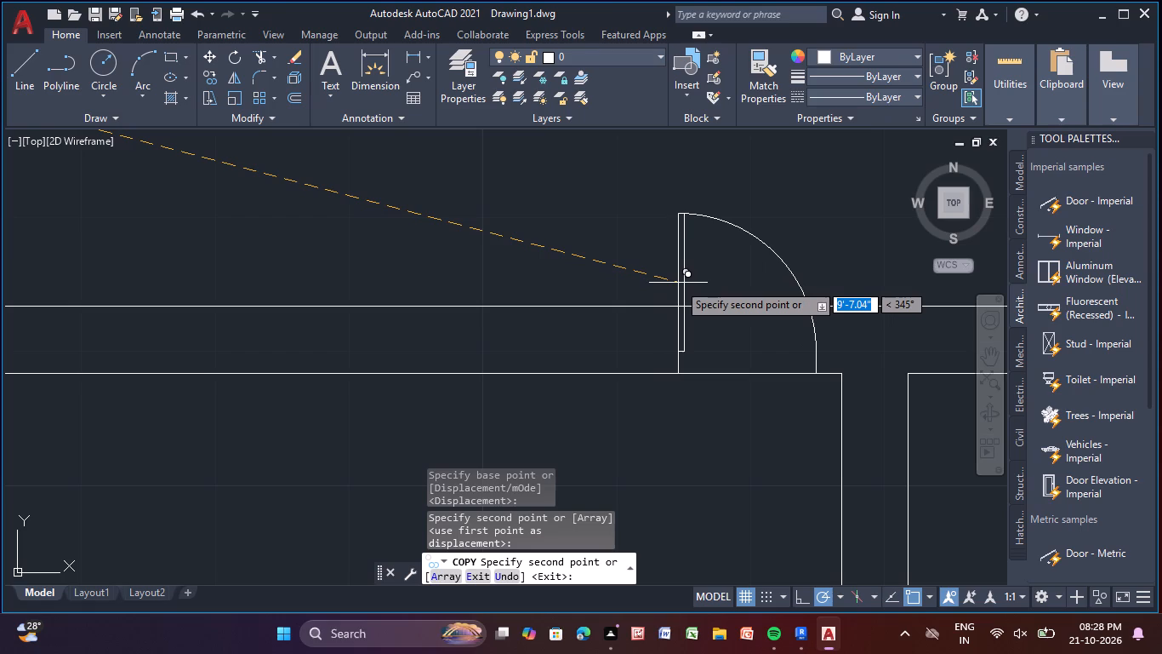
{"action": "left_click", "coordinate": [674, 283]}
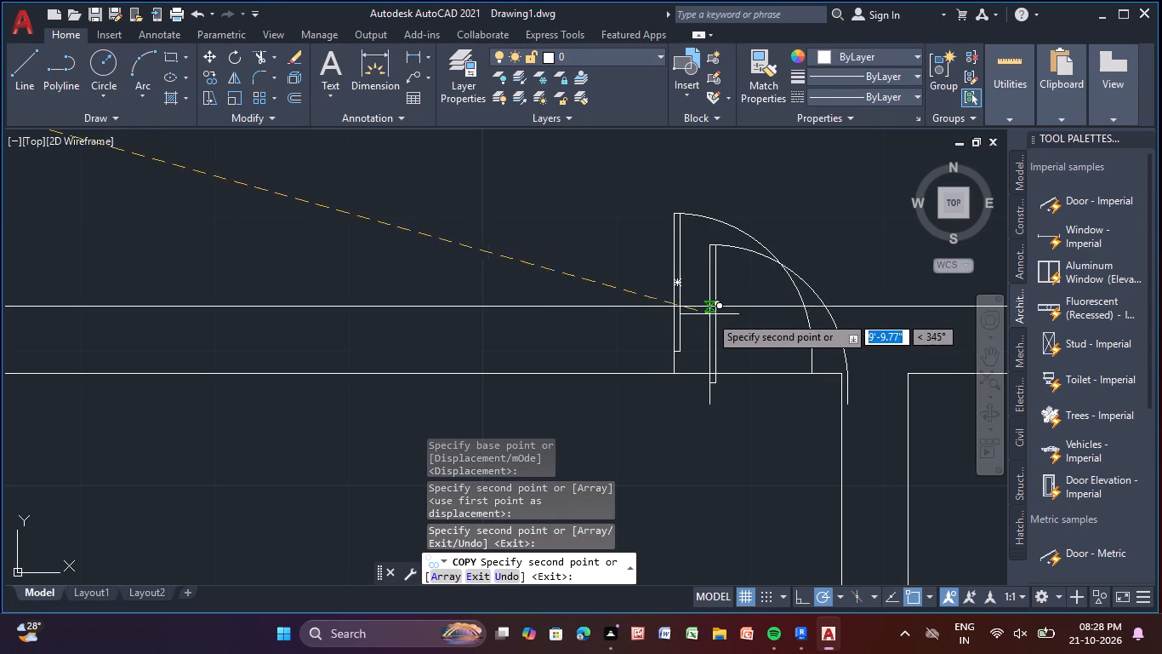
Place another door copy in the bottom wall of the top-right room, beside its left partition.
{"action": "scroll", "coordinate": [706, 352], "scroll_direction": "down", "scroll_amount": 3}
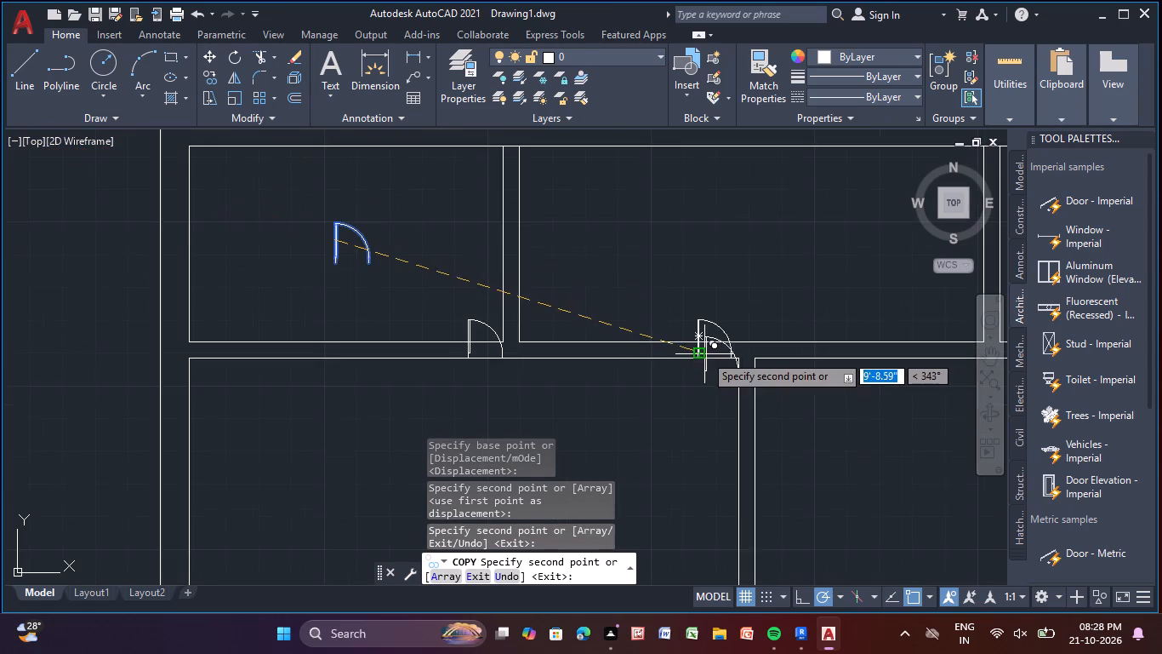
{"action": "middle_click_drag", "start_coordinate": [706, 354], "coordinate": [474, 373]}
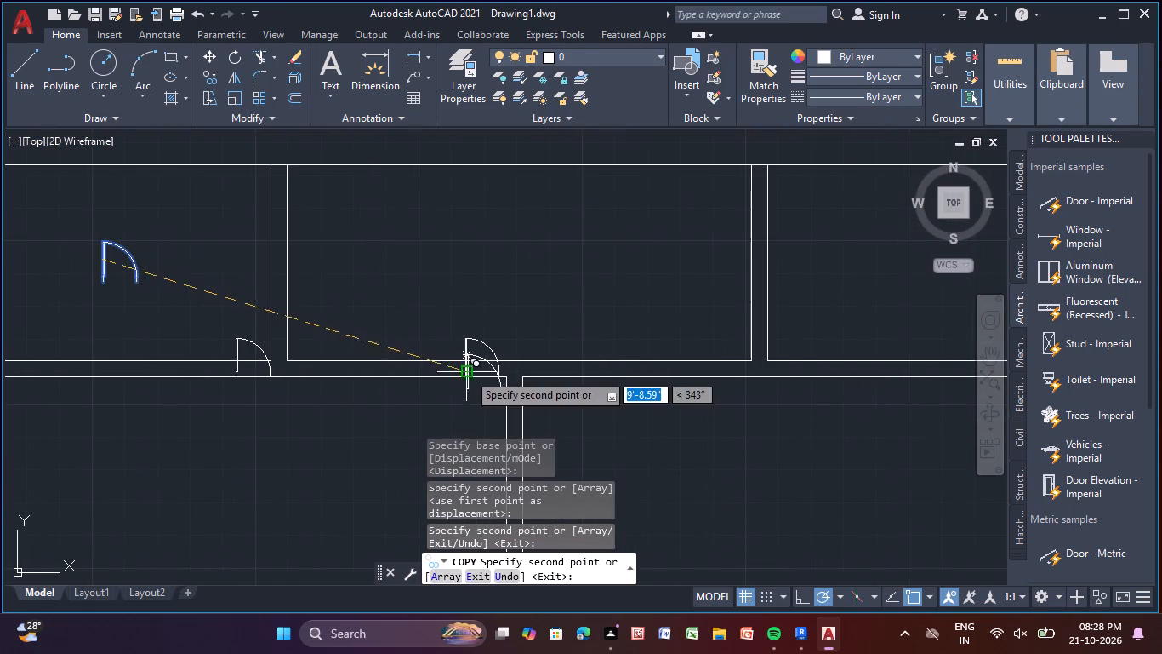
{"action": "scroll", "coordinate": [794, 347], "scroll_direction": "up", "scroll_amount": 3}
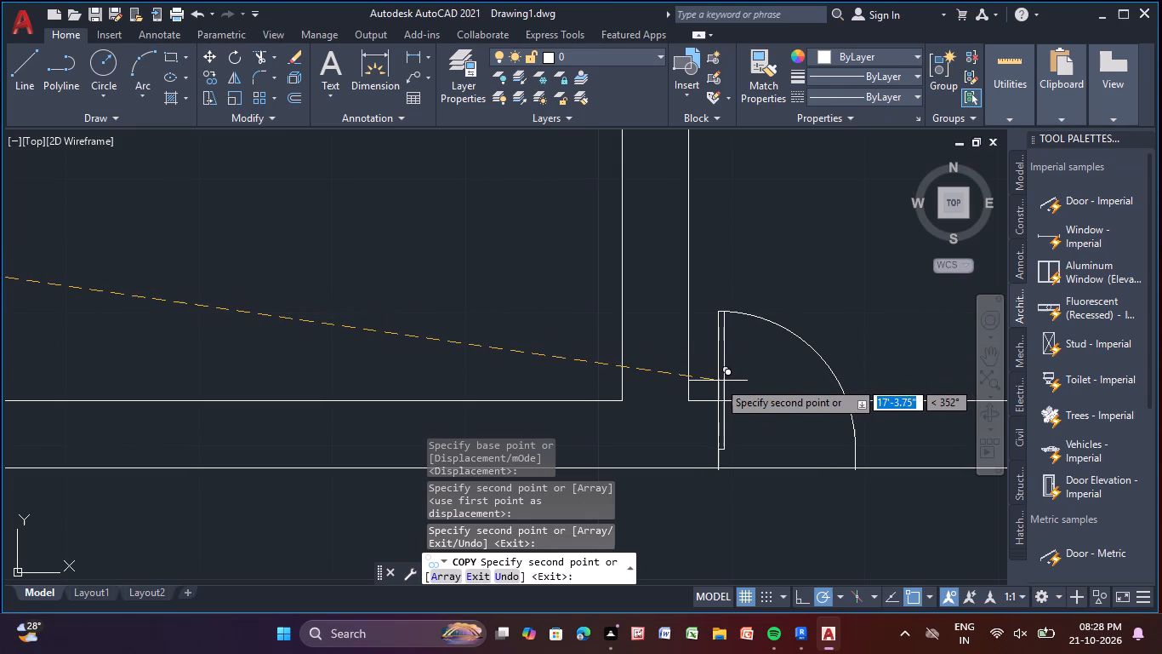
{"action": "left_click", "coordinate": [721, 378]}
Place another door copy in the bottom wall of the large left room, at its right end beside the central partition.
{"action": "scroll", "coordinate": [723, 401], "scroll_direction": "down", "scroll_amount": 2}
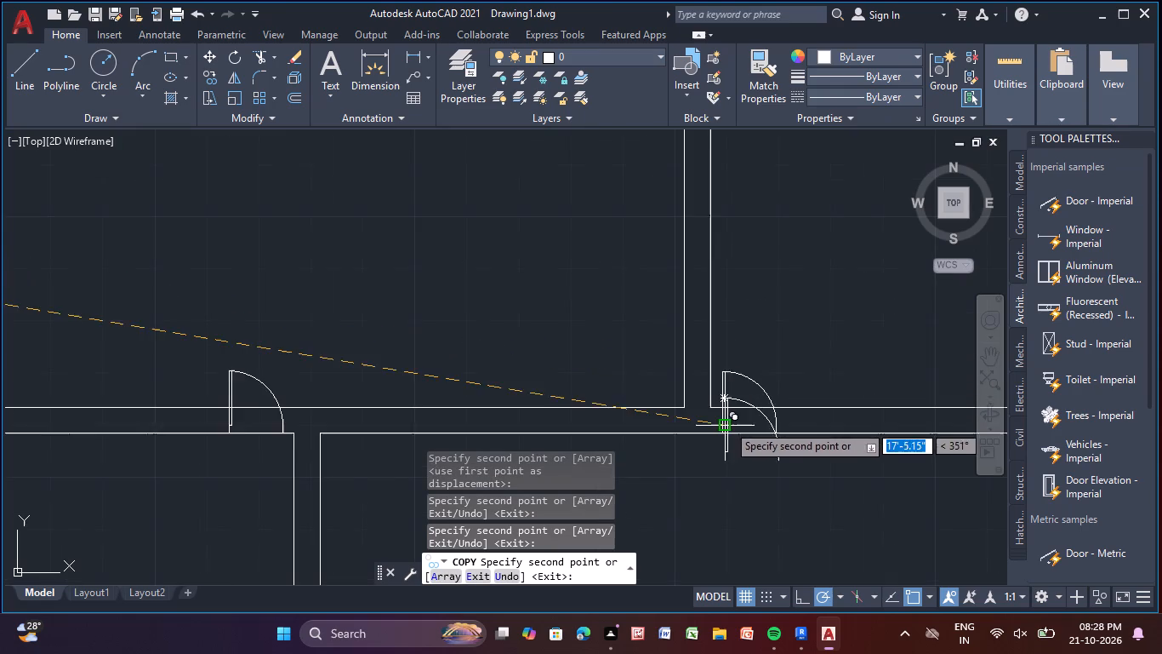
{"action": "middle_click_drag", "start_coordinate": [728, 425], "coordinate": [670, 172]}
{"action": "scroll", "coordinate": [673, 194], "scroll_direction": "down", "scroll_amount": 1}
{"action": "scroll", "coordinate": [659, 291], "scroll_direction": "down", "scroll_amount": 2}
{"action": "middle_click_drag", "start_coordinate": [664, 341], "coordinate": [678, 324]}
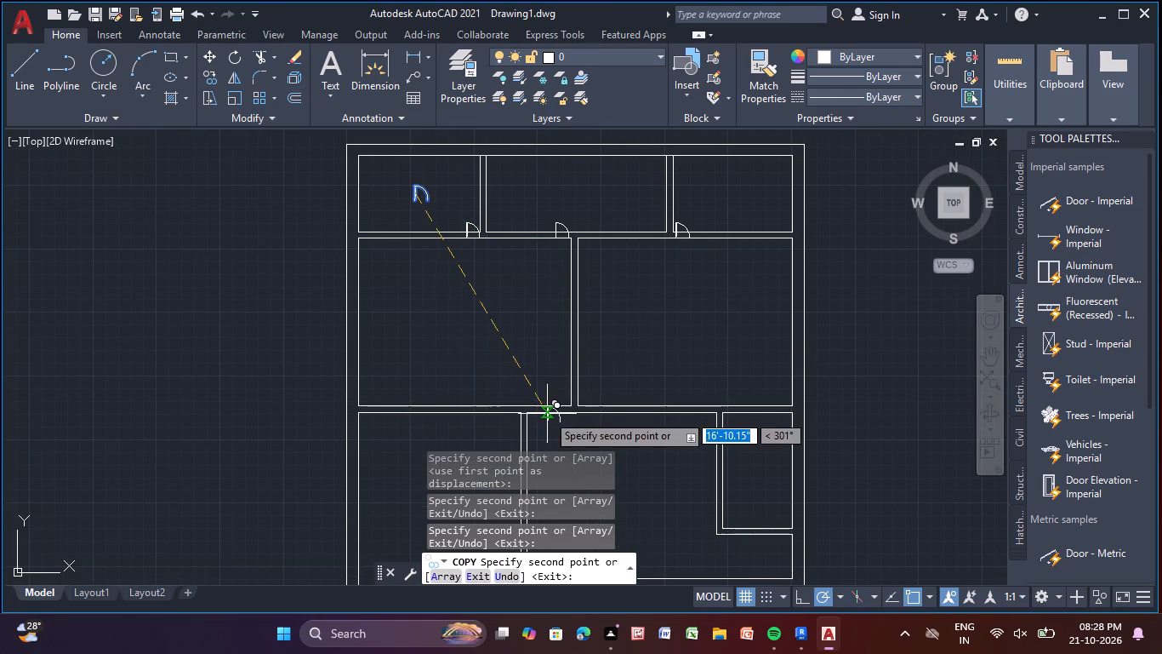
{"action": "middle_click_drag", "start_coordinate": [539, 403], "coordinate": [469, 279]}
{"action": "scroll", "coordinate": [469, 279], "scroll_direction": "up", "scroll_amount": 3}
{"action": "scroll", "coordinate": [537, 275], "scroll_direction": "up", "scroll_amount": 2}
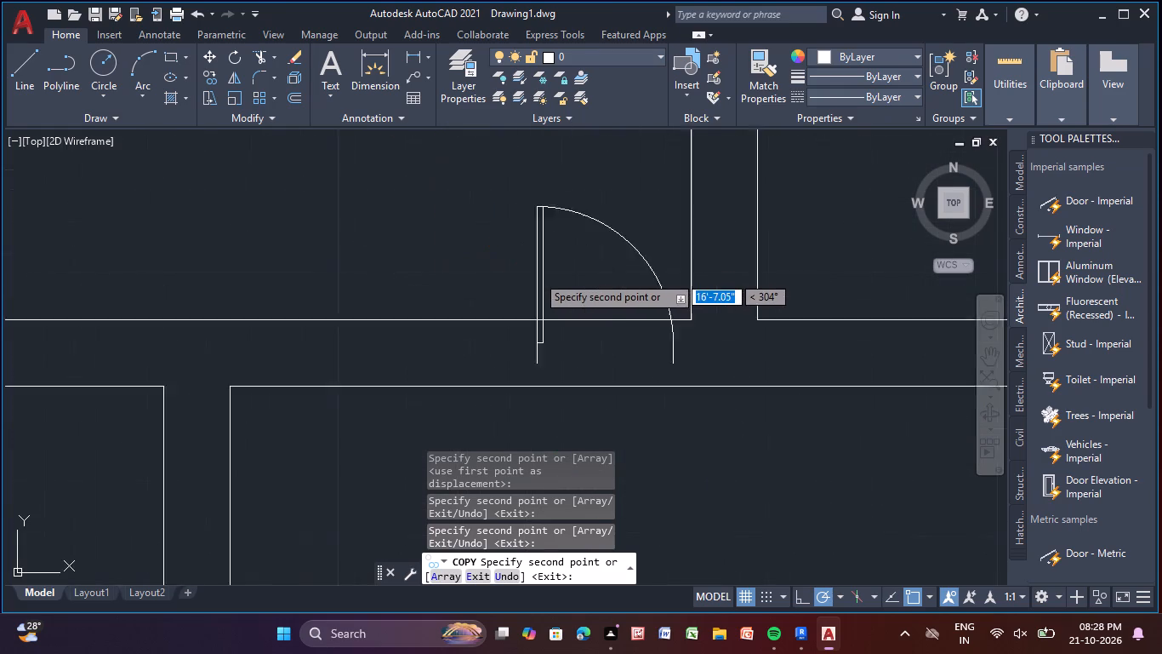
{"action": "scroll", "coordinate": [537, 275], "scroll_direction": "up", "scroll_amount": 1}
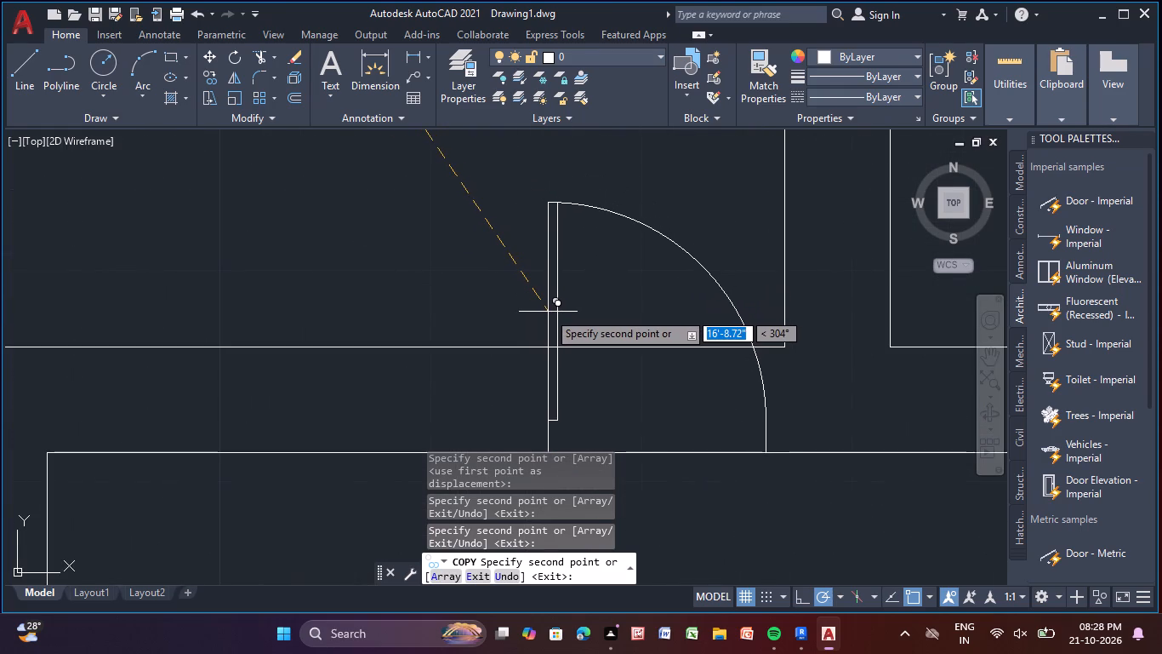
{"action": "left_click", "coordinate": [547, 312]}
Place another door copy in the bottom wall of the large right room, just right of the central partition.
{"action": "scroll", "coordinate": [648, 335], "scroll_direction": "down", "scroll_amount": 2}
{"action": "middle_click_drag", "start_coordinate": [647, 336], "coordinate": [406, 350]}
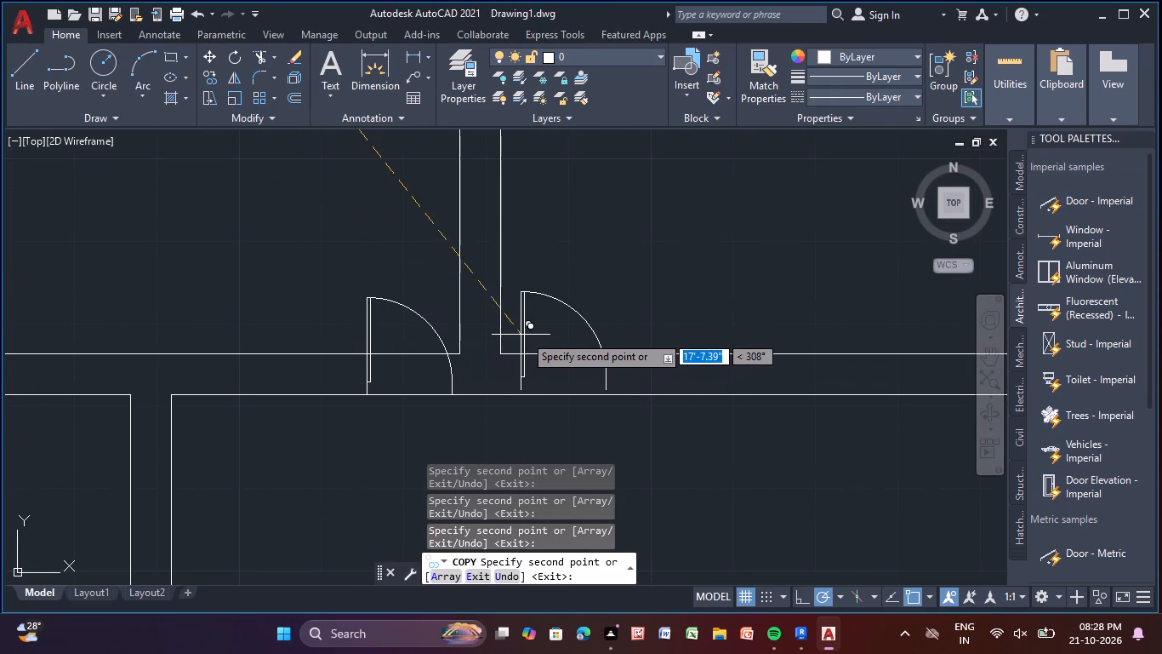
{"action": "middle_click_drag", "start_coordinate": [519, 337], "coordinate": [504, 296]}
{"action": "scroll", "coordinate": [504, 296], "scroll_direction": "up", "scroll_amount": 2}
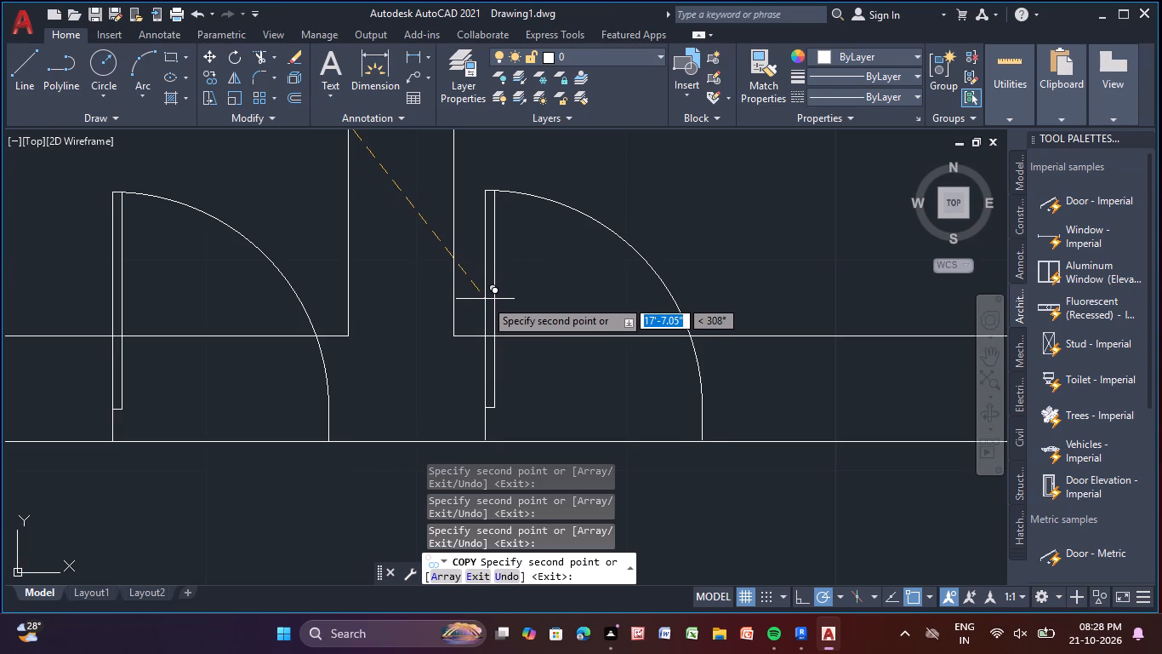
{"action": "left_click", "coordinate": [485, 299]}
Place another door copy in the top wall of the large lower-right room, near its left corner.
{"action": "scroll", "coordinate": [505, 332], "scroll_direction": "down", "scroll_amount": 3}
{"action": "middle_click_drag", "start_coordinate": [513, 347], "coordinate": [481, 222]}
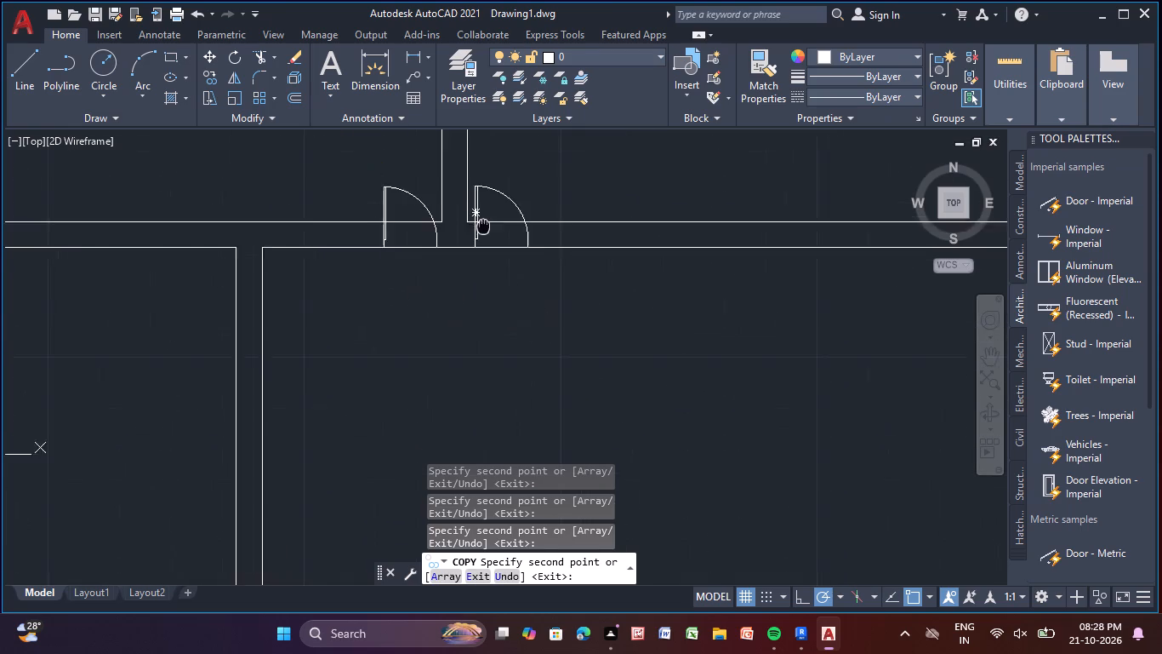
{"action": "middle_click_drag", "start_coordinate": [481, 222], "coordinate": [480, 212]}
{"action": "scroll", "coordinate": [499, 274], "scroll_direction": "down", "scroll_amount": 3}
{"action": "middle_click_drag", "start_coordinate": [533, 356], "coordinate": [465, 267]}
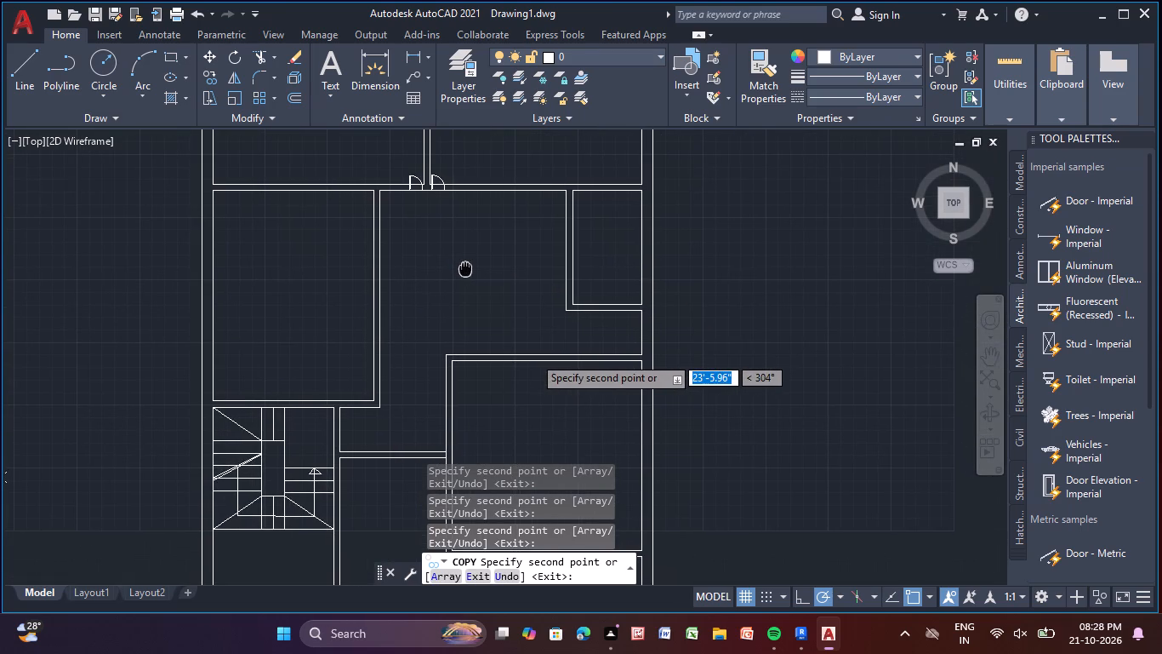
{"action": "middle_click_drag", "start_coordinate": [465, 267], "coordinate": [443, 313]}
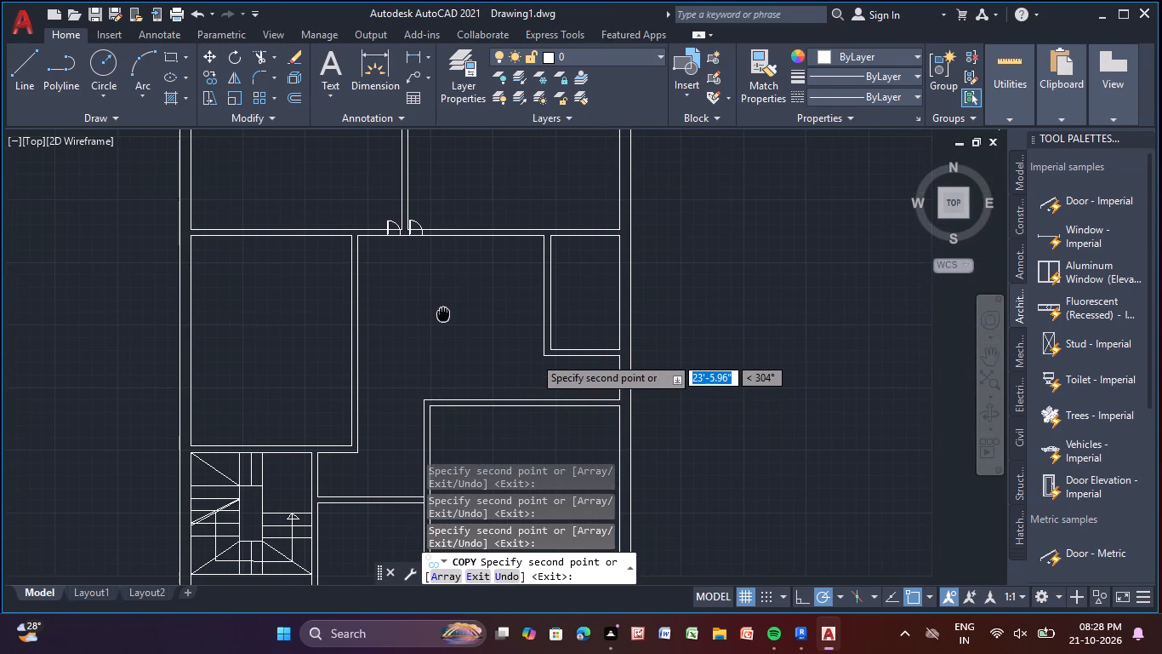
{"action": "middle_click_drag", "start_coordinate": [443, 313], "coordinate": [441, 309]}
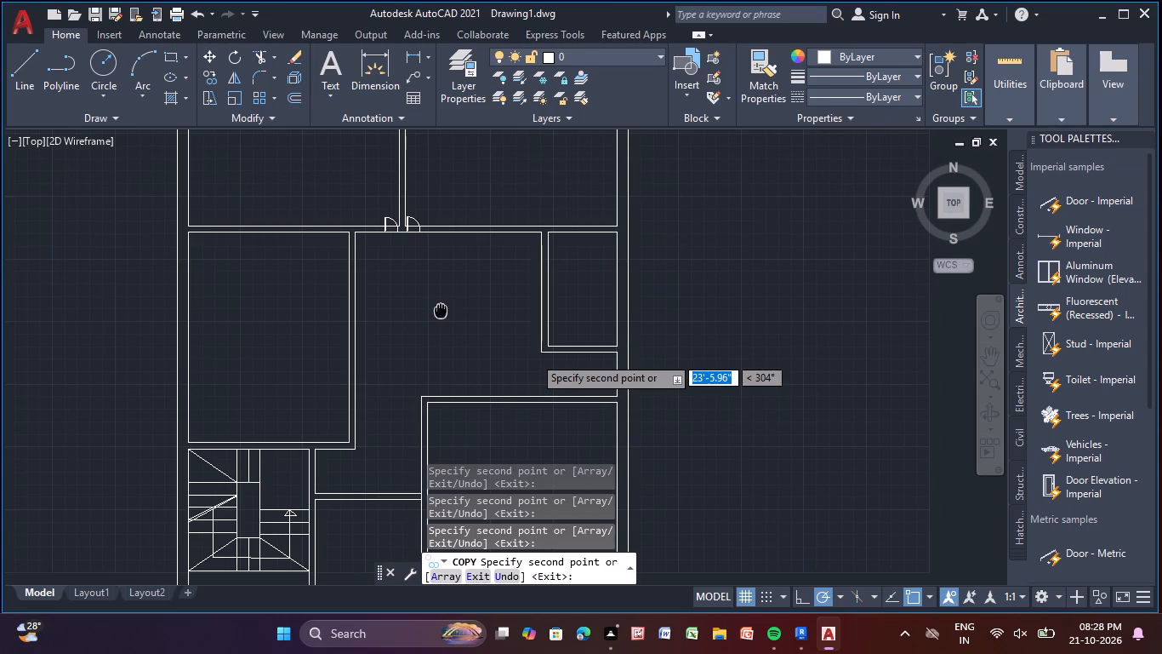
{"action": "middle_click_drag", "start_coordinate": [441, 309], "coordinate": [428, 232]}
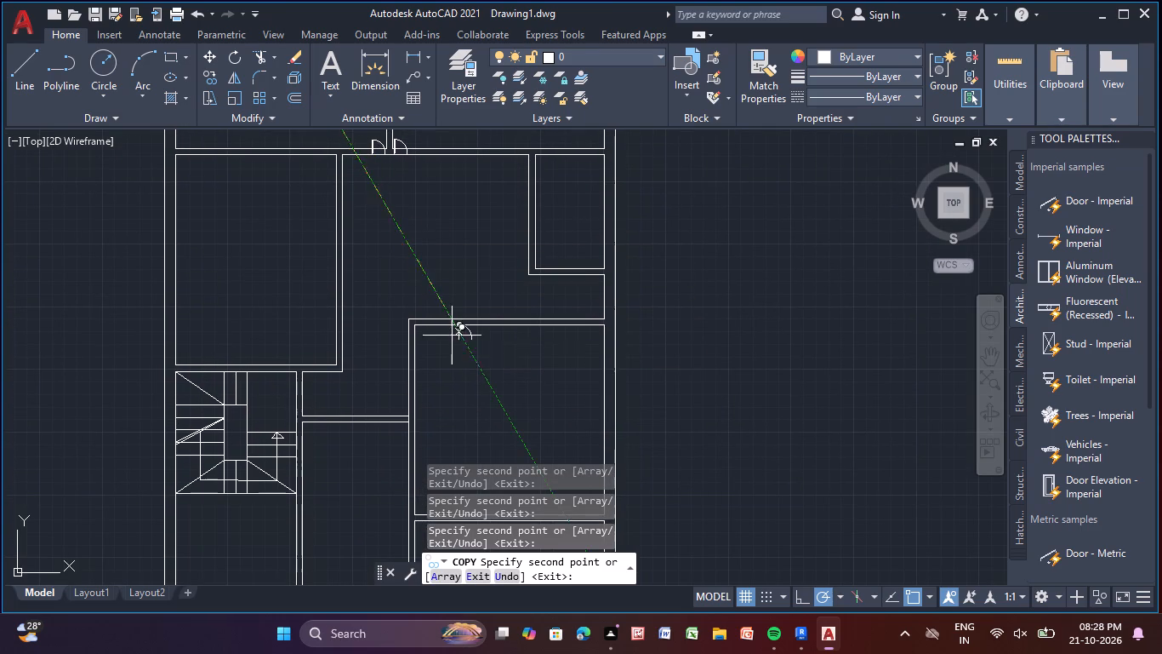
{"action": "scroll", "coordinate": [432, 323], "scroll_direction": "up", "scroll_amount": 4}
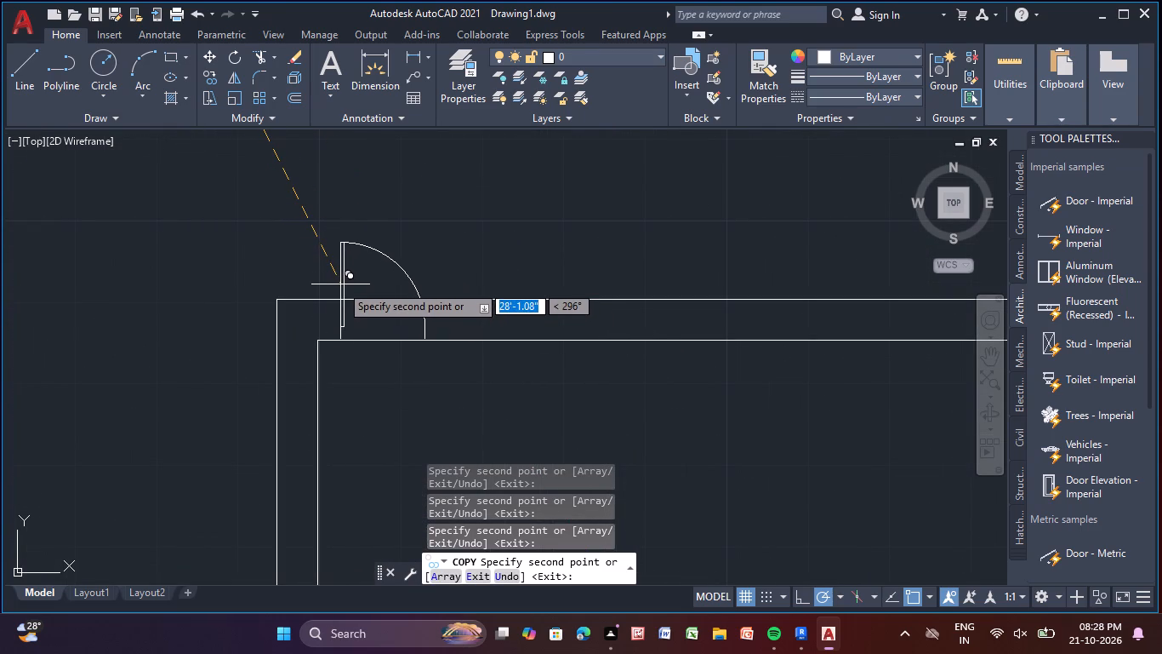
{"action": "left_click", "coordinate": [340, 284]}
Place a last door copy at the left end of the wall between the lower-right room and the bottom-right room, and finish copying.
{"action": "scroll", "coordinate": [396, 345], "scroll_direction": "down", "scroll_amount": 2}
{"action": "scroll", "coordinate": [459, 384], "scroll_direction": "down", "scroll_amount": 1}
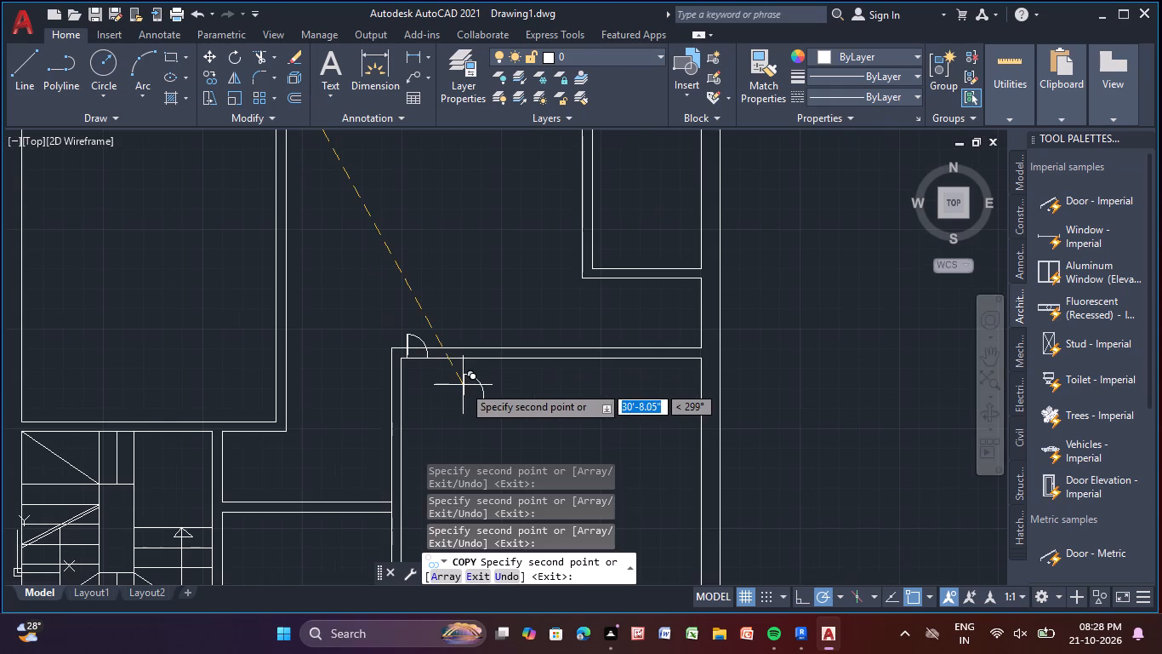
{"action": "middle_click_drag", "start_coordinate": [460, 385], "coordinate": [338, 227]}
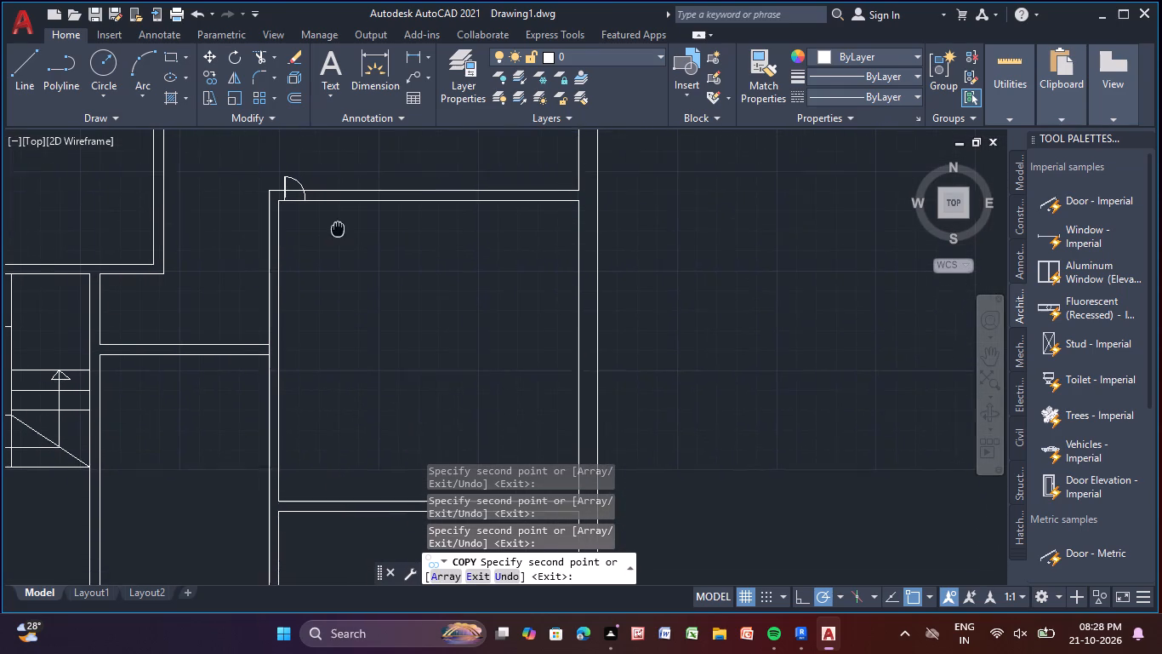
{"action": "middle_click_drag", "start_coordinate": [338, 227], "coordinate": [339, 221]}
{"action": "scroll", "coordinate": [357, 279], "scroll_direction": "down", "scroll_amount": 1}
{"action": "middle_click_drag", "start_coordinate": [364, 388], "coordinate": [364, 387]}
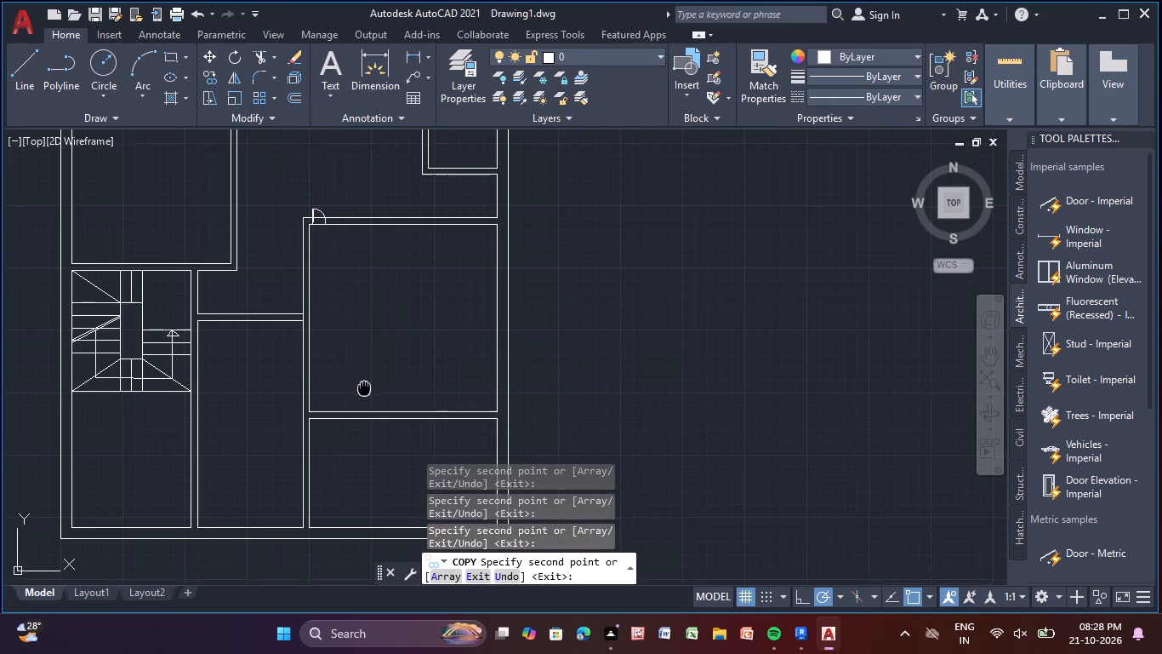
{"action": "middle_click_drag", "start_coordinate": [364, 387], "coordinate": [377, 238]}
{"action": "scroll", "coordinate": [330, 257], "scroll_direction": "up", "scroll_amount": 4}
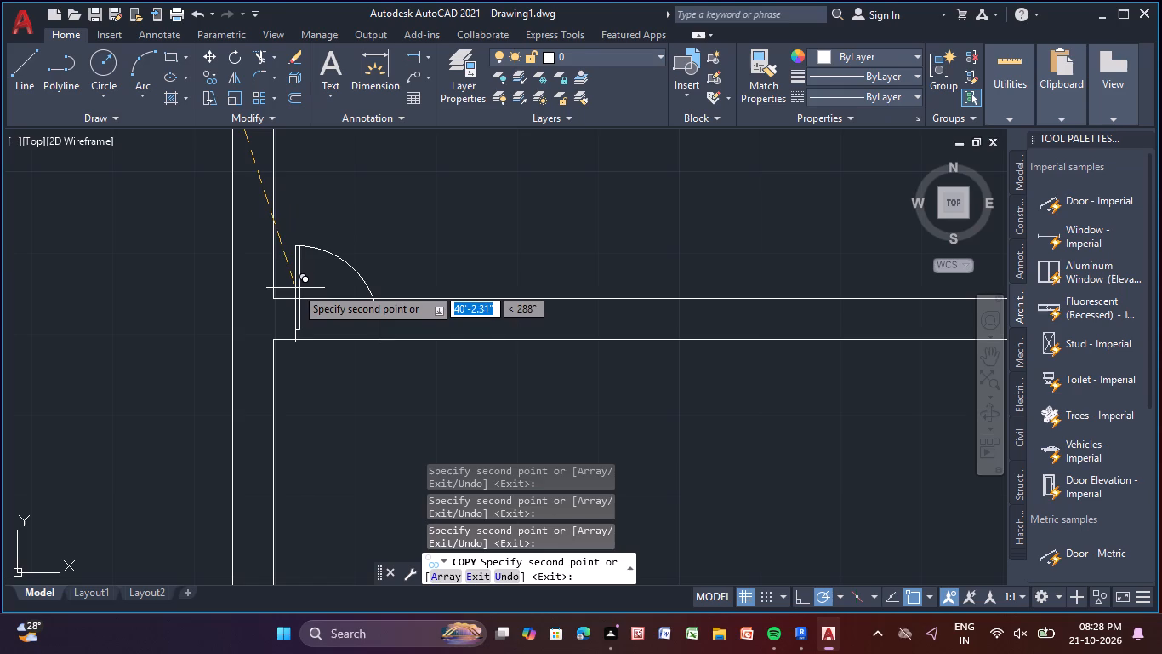
{"action": "left_click", "coordinate": [297, 286]}
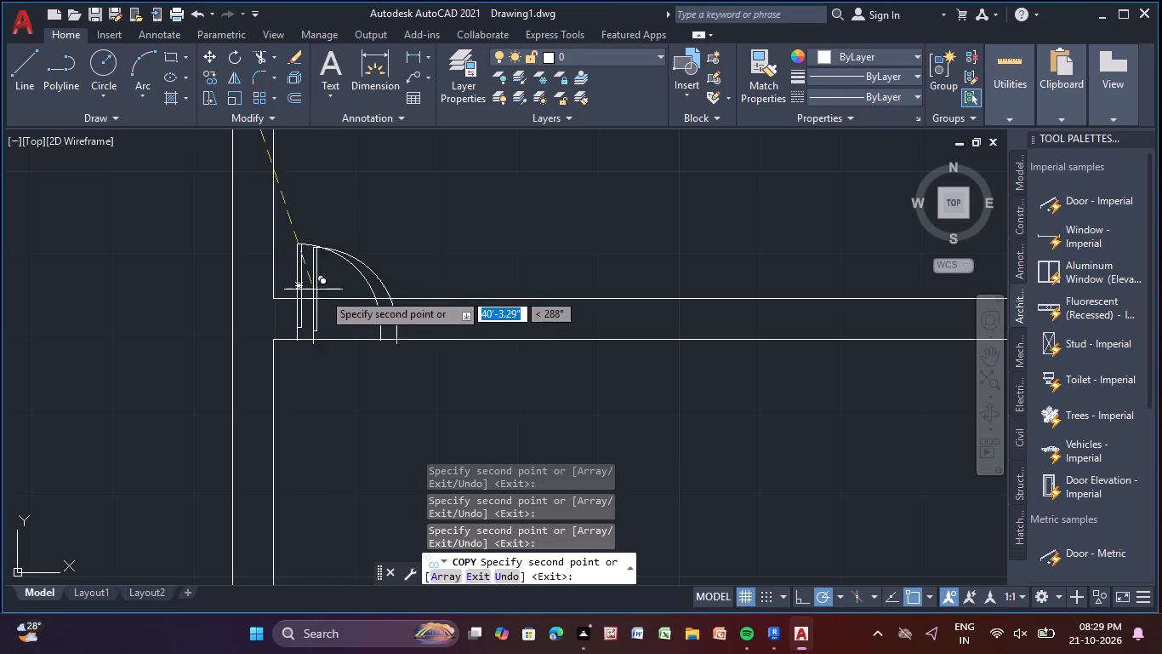
{"action": "scroll", "coordinate": [350, 299], "scroll_direction": "down", "scroll_amount": 4}
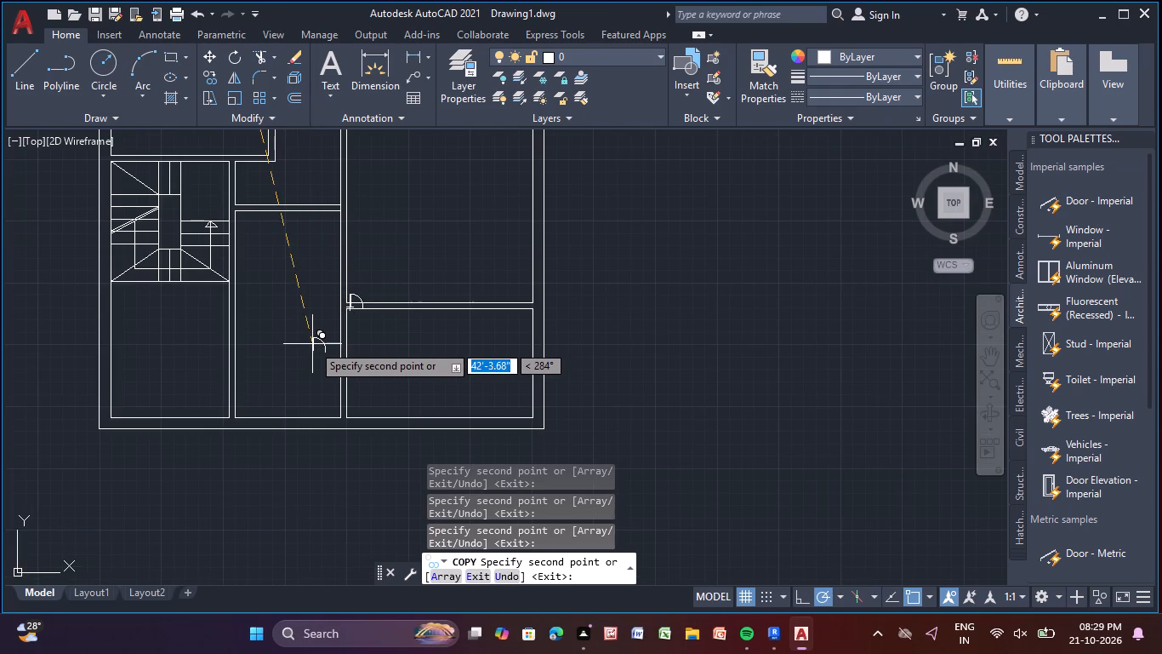
{"action": "middle_click_drag", "start_coordinate": [310, 341], "coordinate": [396, 339]}
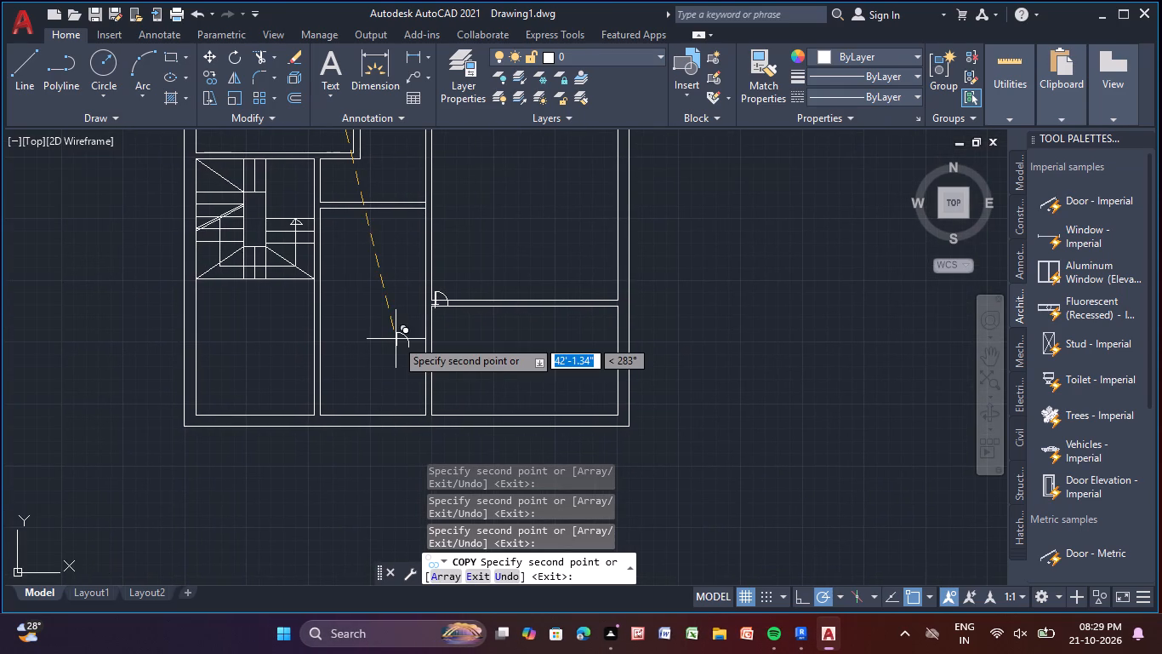
{"action": "key", "text": "Escape"}
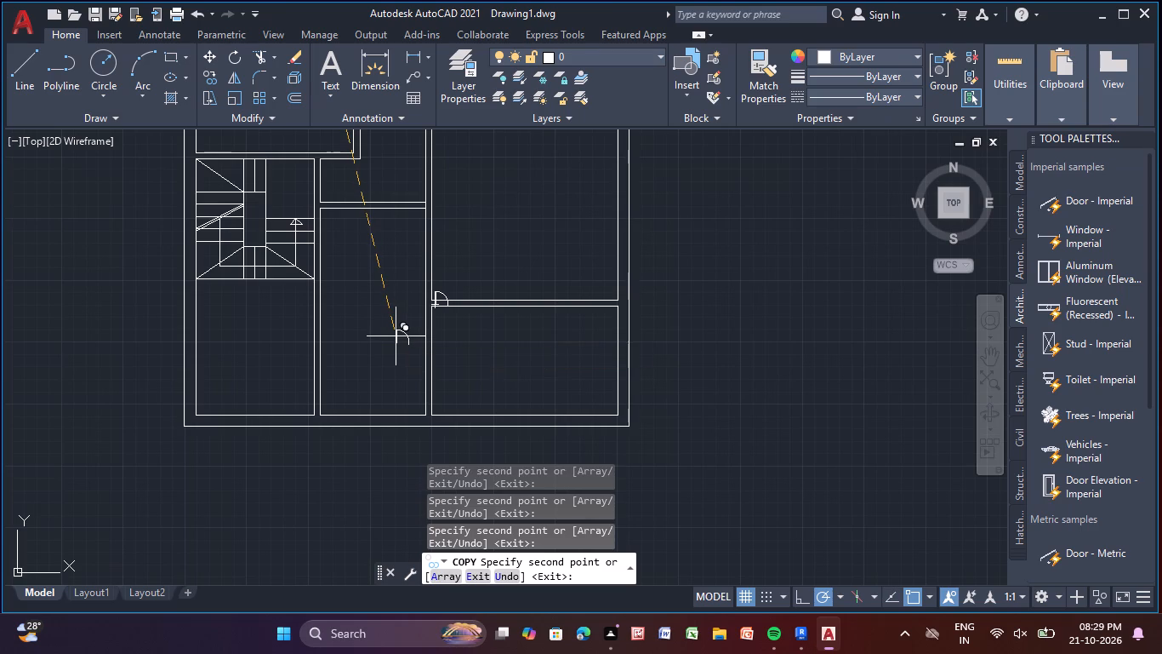
{"action": "key", "text": "Escape"}
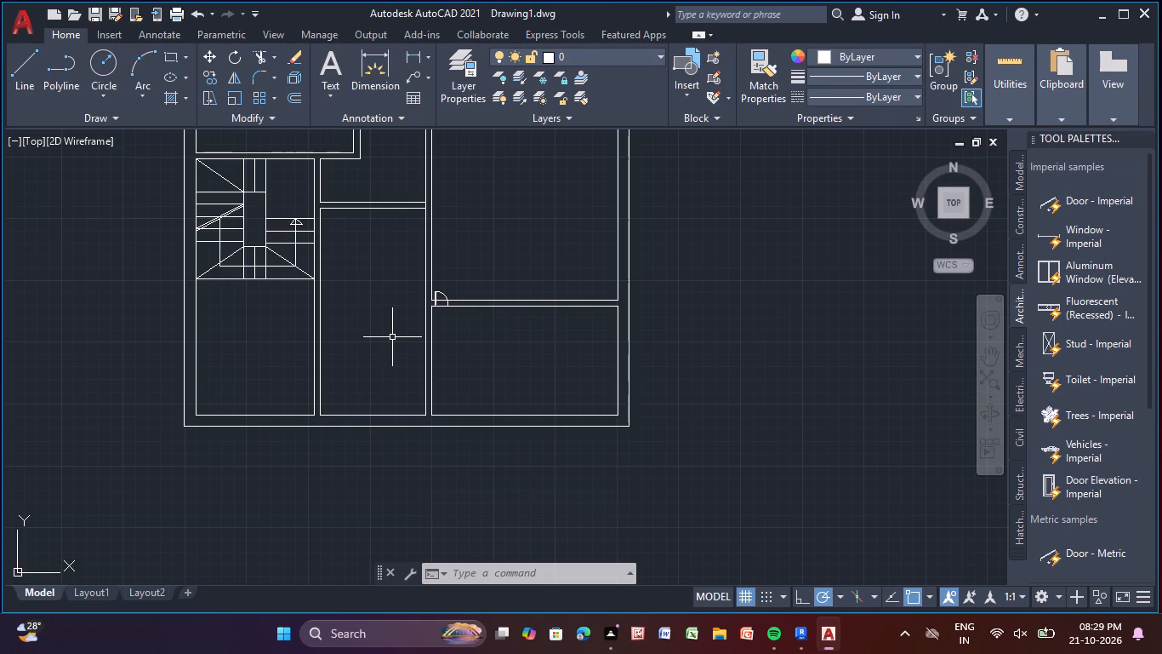
Draw a line from the bottom-middle room's lower-left inner corner, 5'-9" up its wall, then straight across to the opposite wall.
{"action": "left_click", "coordinate": [15, 70]}
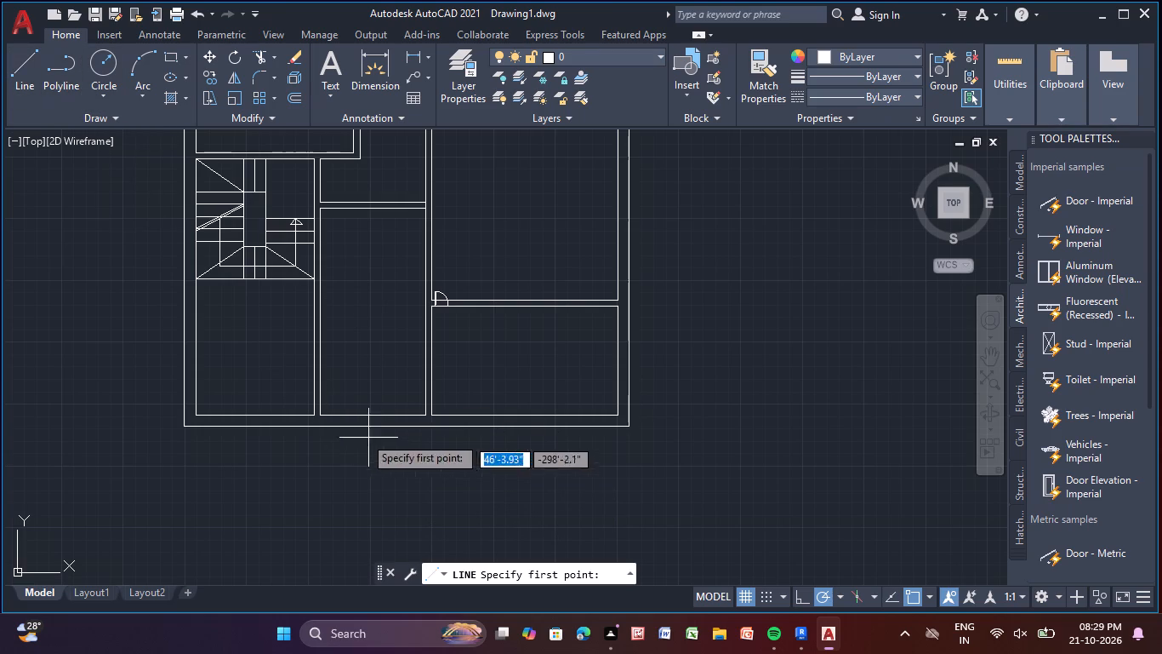
{"action": "scroll", "coordinate": [325, 421], "scroll_direction": "up", "scroll_amount": 3}
{"action": "left_click", "coordinate": [304, 404]}
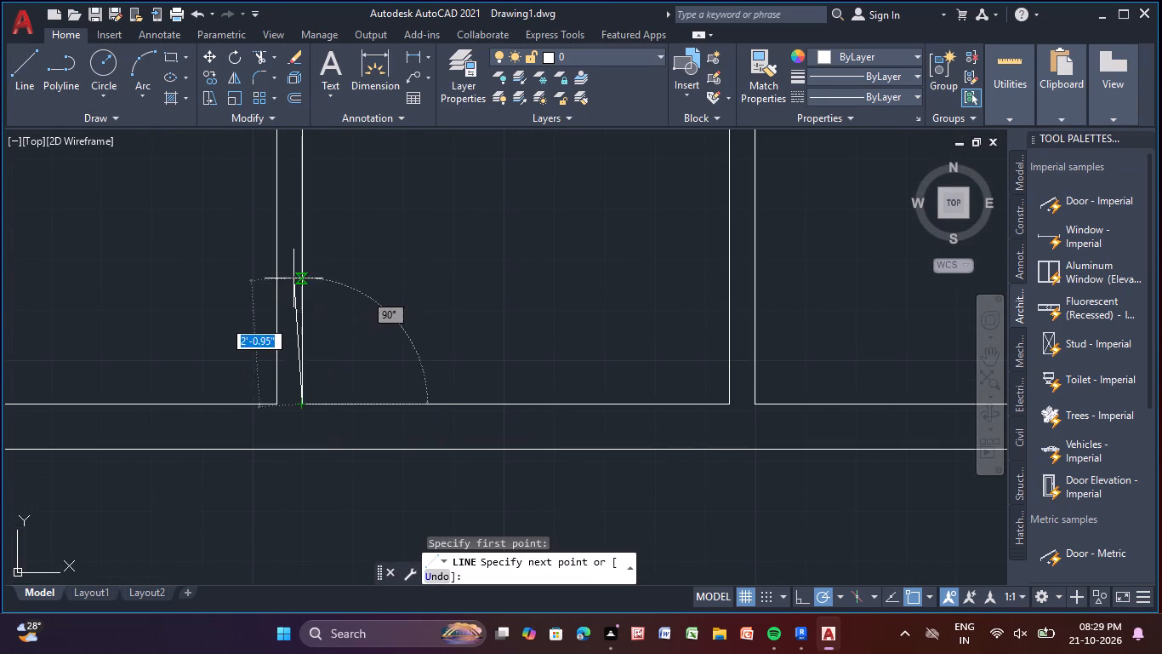
{"action": "middle_click_drag", "start_coordinate": [304, 258], "coordinate": [302, 267]}
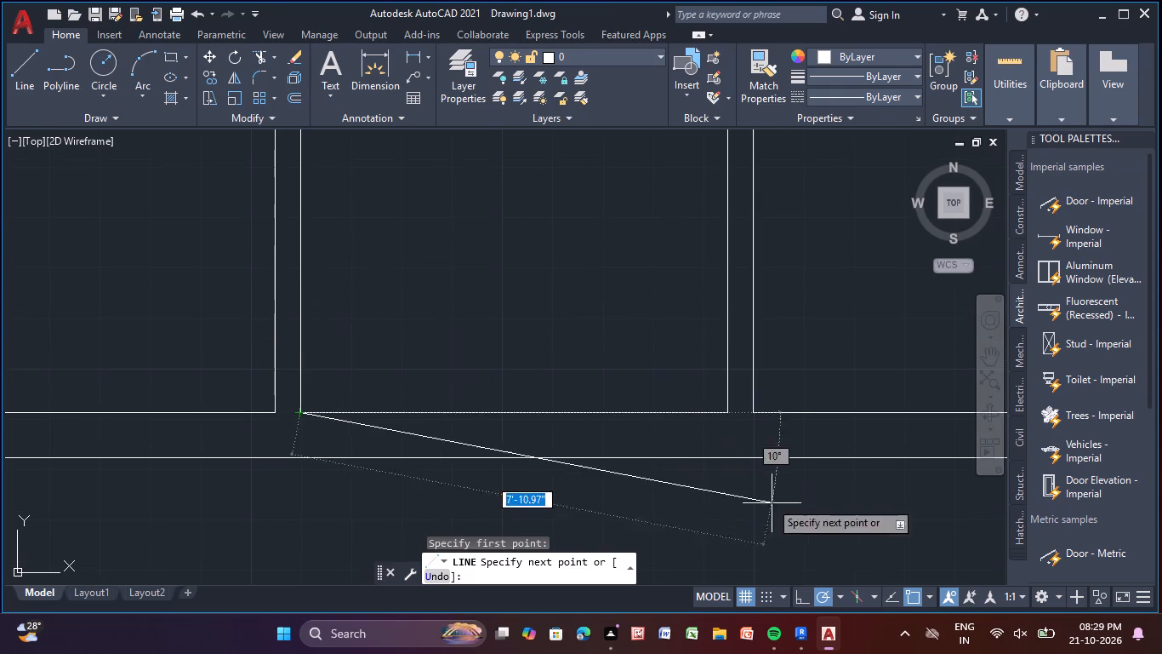
{"action": "left_click", "coordinate": [803, 598]}
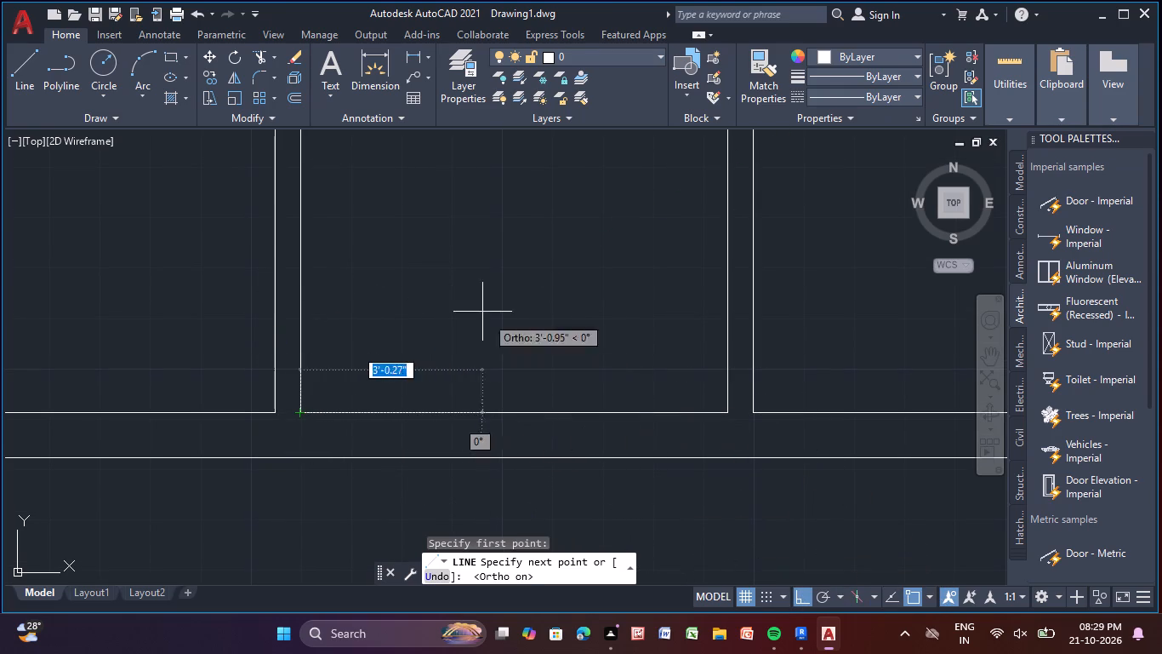
{"action": "middle_click_drag", "start_coordinate": [418, 260], "coordinate": [440, 549]}
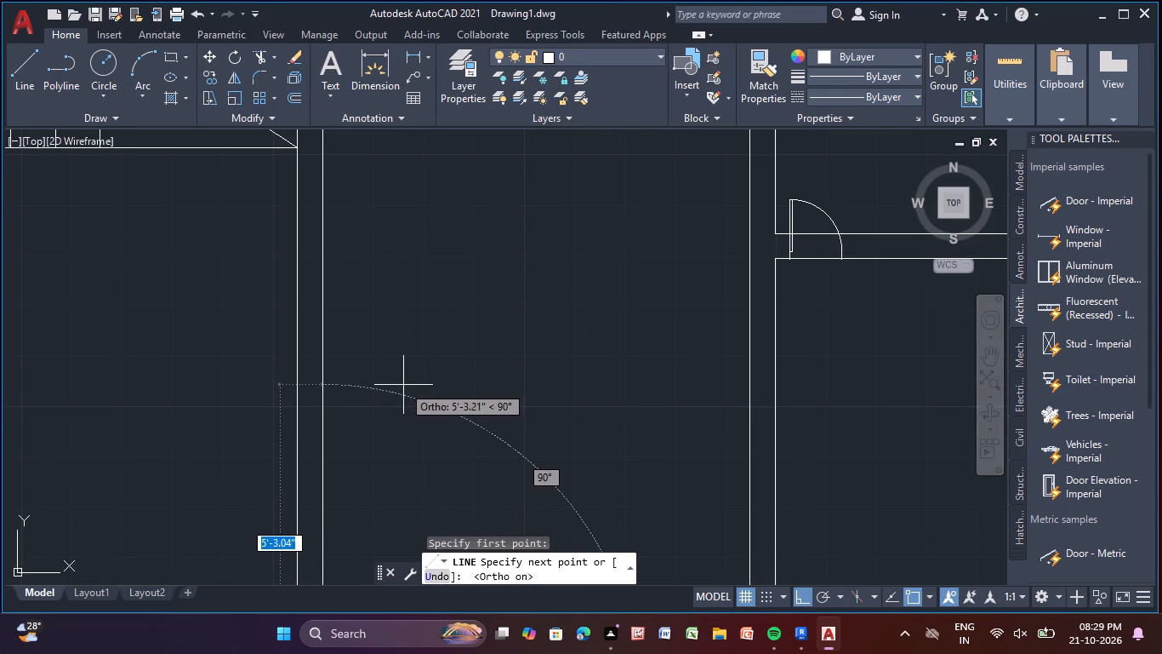
{"action": "type", "text": "5'-"}
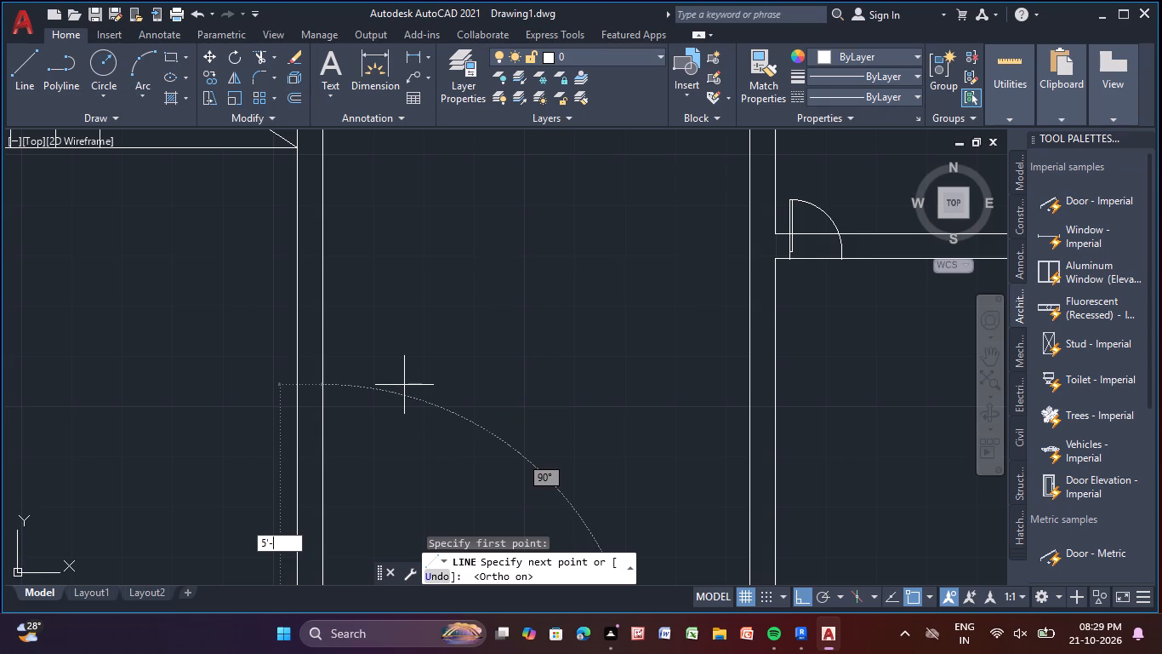
{"action": "key", "text": "9"}
{"action": "key", "text": "shift+quotedbl"}
{"action": "key", "text": "Return"}
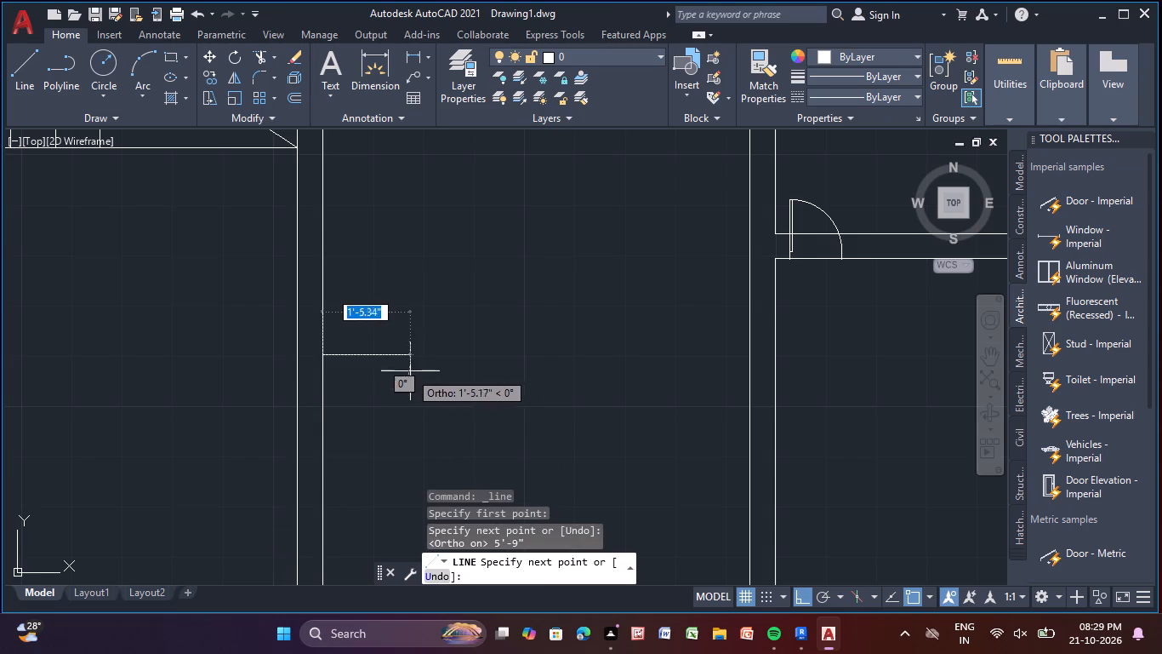
{"action": "left_click", "coordinate": [749, 355]}
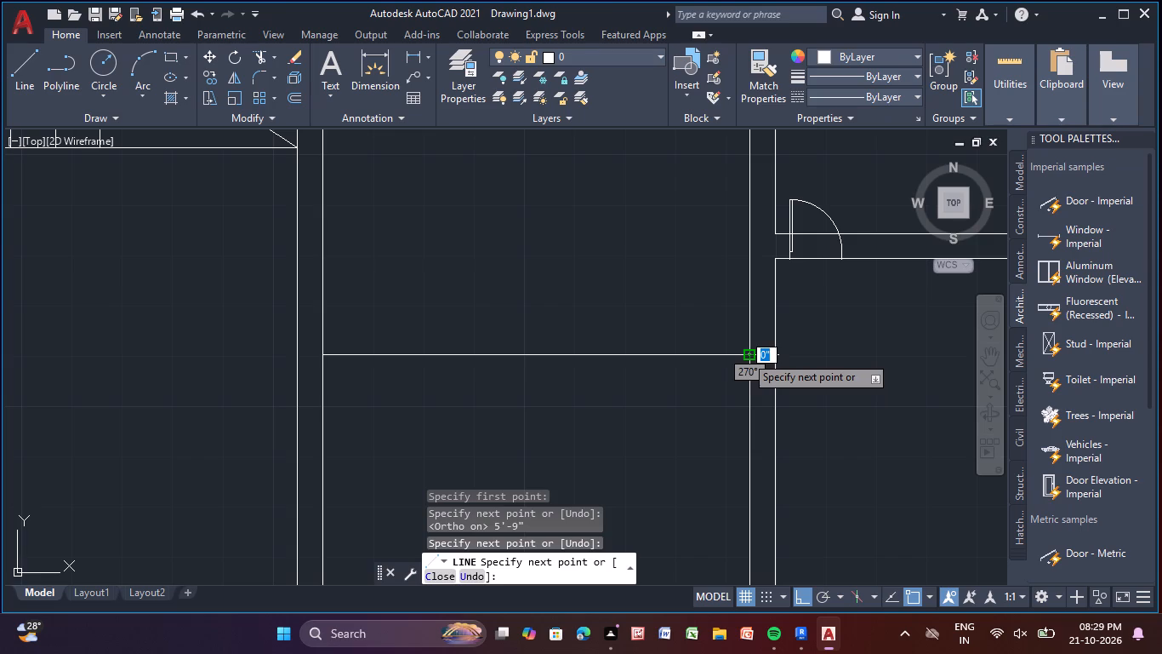
{"action": "key", "text": "Escape"}
{"action": "scroll", "coordinate": [735, 363], "scroll_direction": "down", "scroll_amount": 2}
{"action": "middle_click_drag", "start_coordinate": [724, 398], "coordinate": [696, 438]}
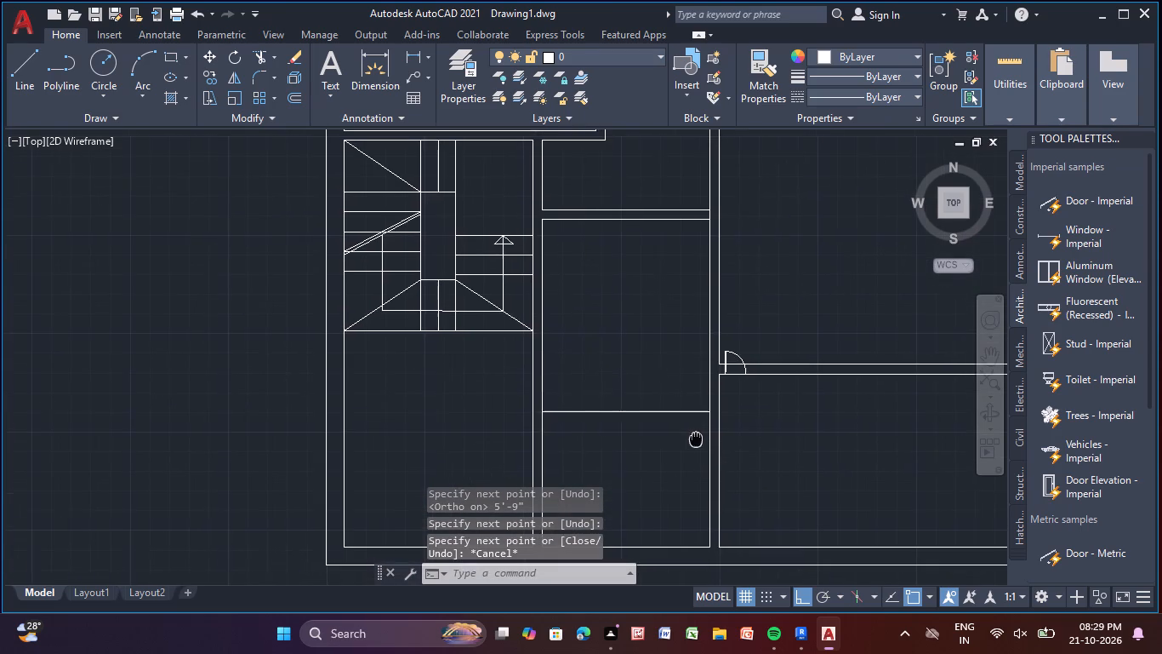
{"action": "middle_click_drag", "start_coordinate": [696, 438], "coordinate": [694, 436]}
Offset the new cross line 5" downward to give the partition its wall thickness.
{"action": "left_click", "coordinate": [634, 411]}
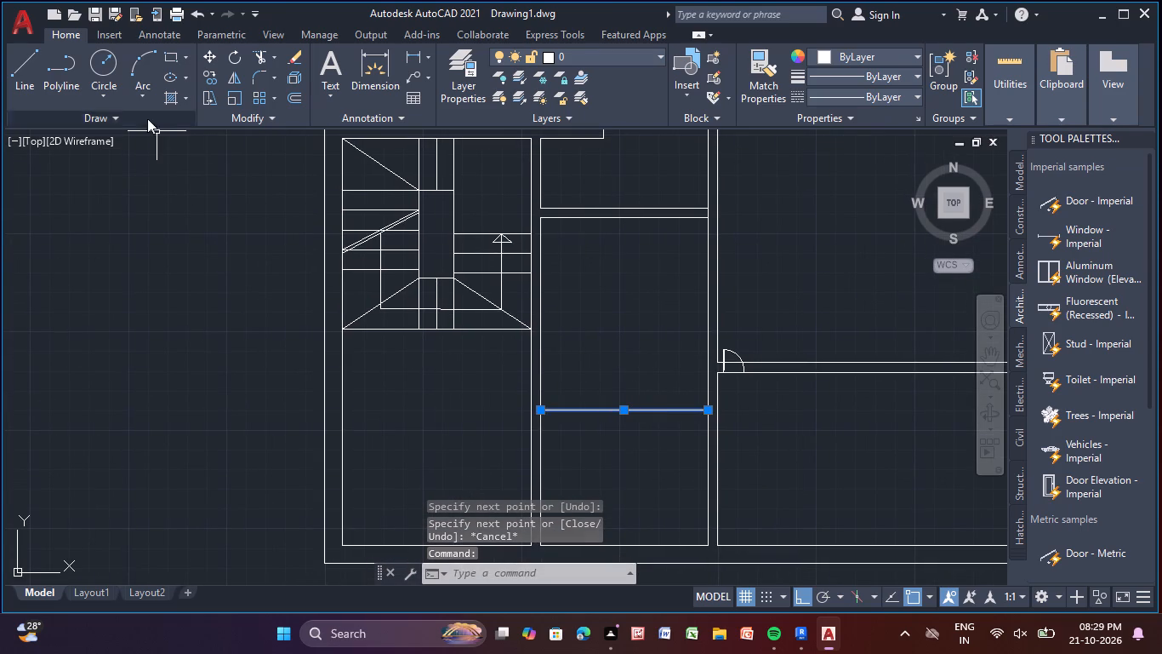
{"action": "left_click", "coordinate": [299, 94]}
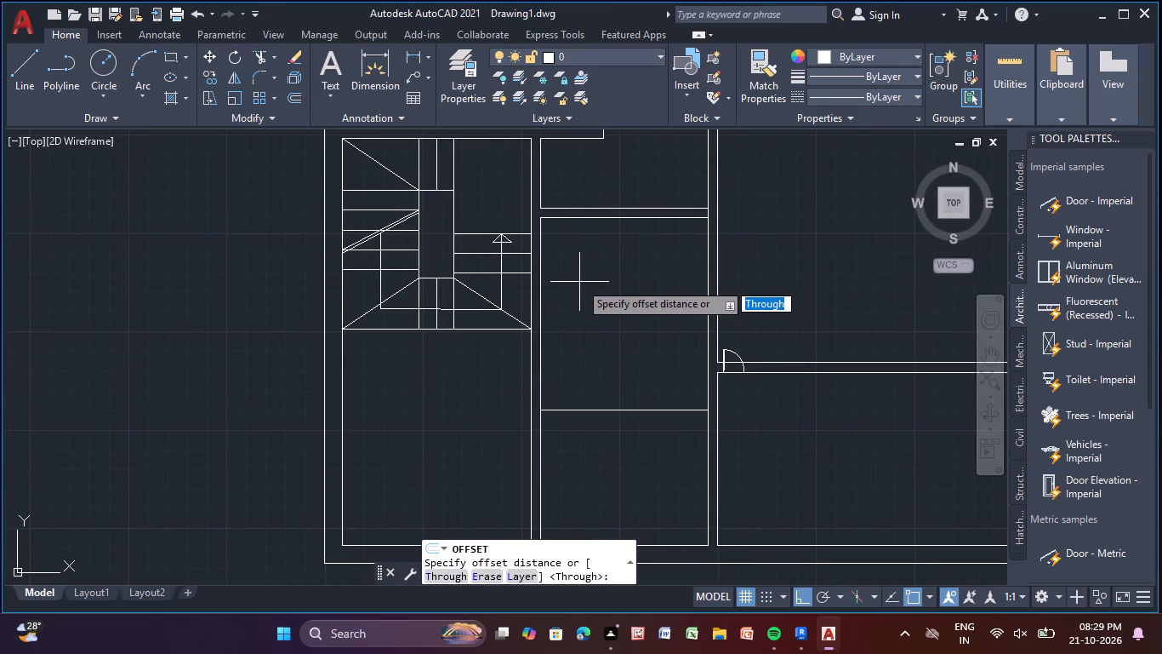
{"action": "key", "text": "Return"}
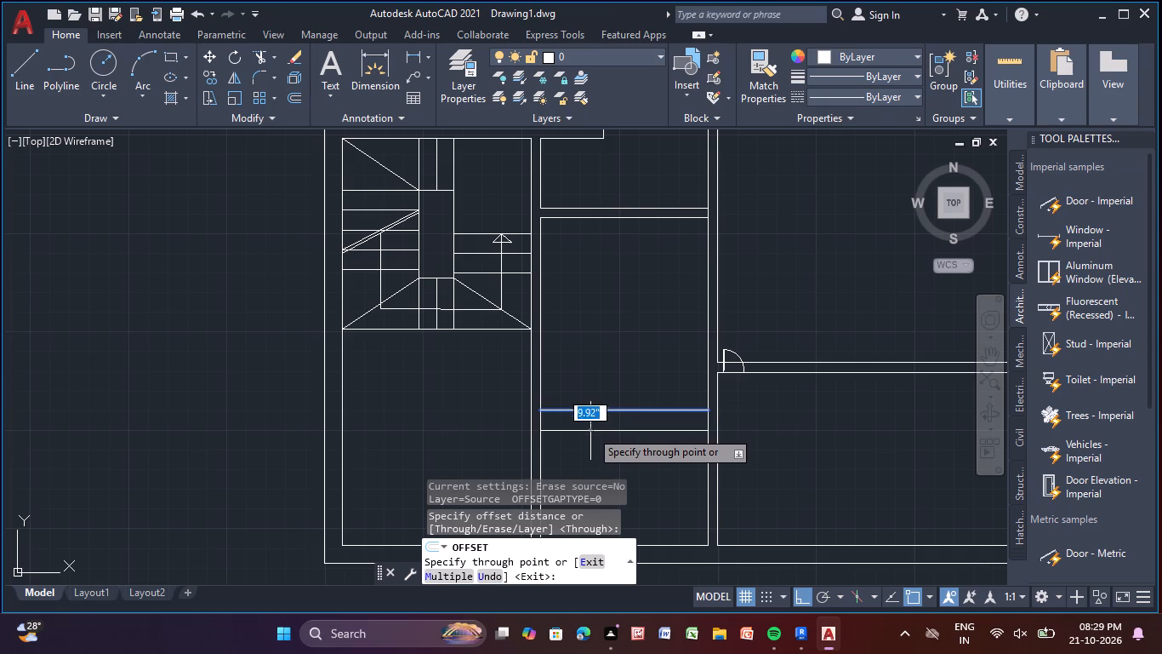
{"action": "key", "text": "5"}
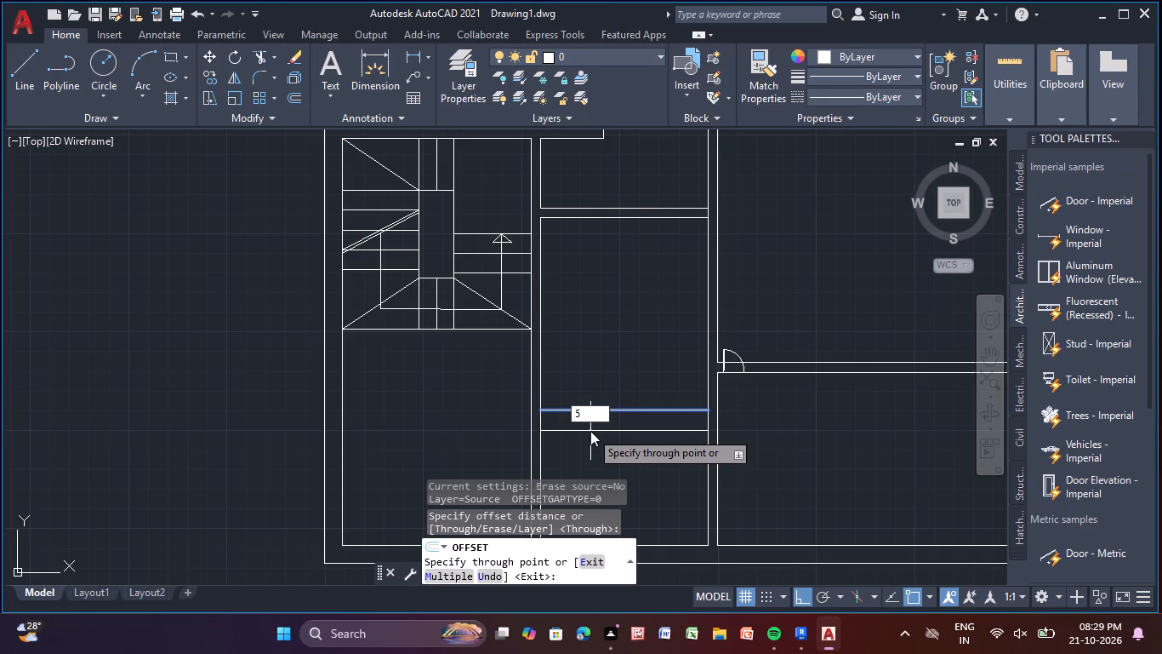
{"action": "key", "text": "shift+quotedbl"}
{"action": "key", "text": "Return"}
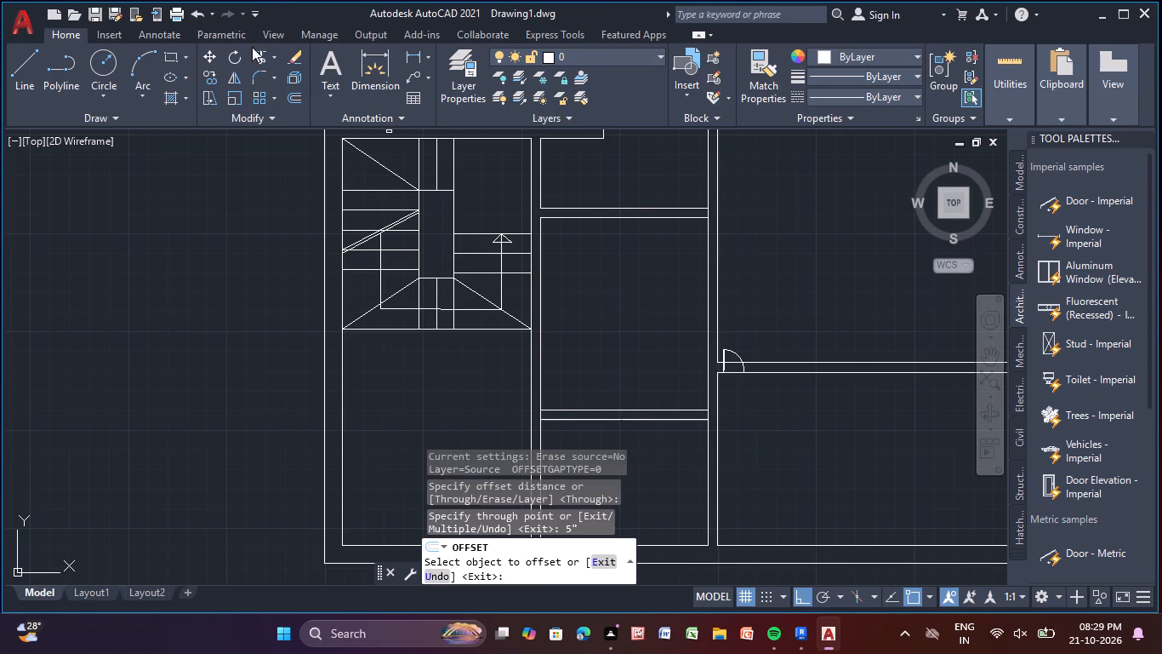
Trim the side wall lines between the two partition lines at both ends so the new partition joins the walls.
{"action": "left_click", "coordinate": [256, 56]}
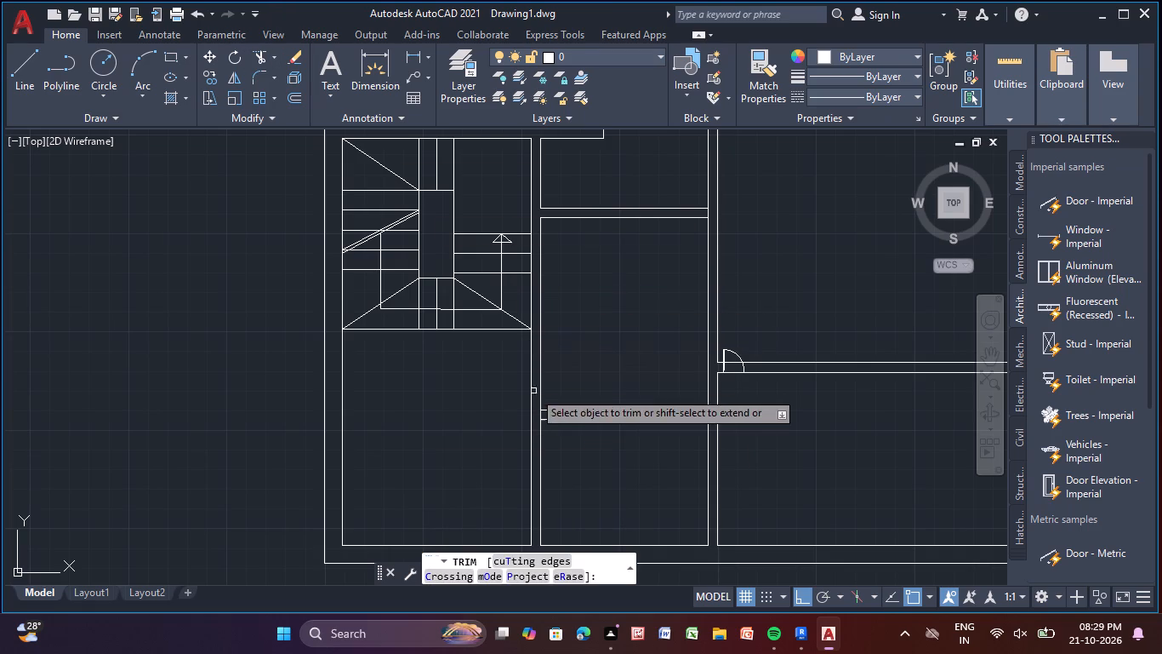
{"action": "scroll", "coordinate": [543, 424], "scroll_direction": "up", "scroll_amount": 6}
{"action": "left_click_drag", "start_coordinate": [533, 359], "coordinate": [484, 349]}
{"action": "scroll", "coordinate": [493, 347], "scroll_direction": "down", "scroll_amount": 2}
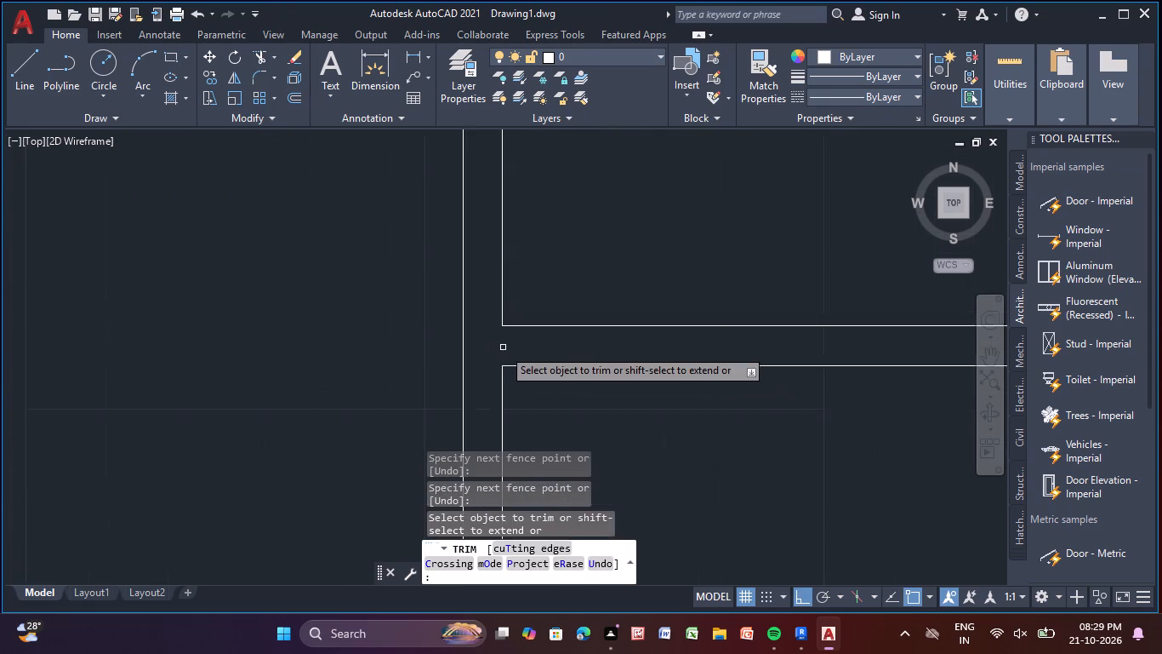
{"action": "scroll", "coordinate": [503, 348], "scroll_direction": "down", "scroll_amount": 1}
{"action": "middle_click_drag", "start_coordinate": [514, 353], "coordinate": [330, 349]}
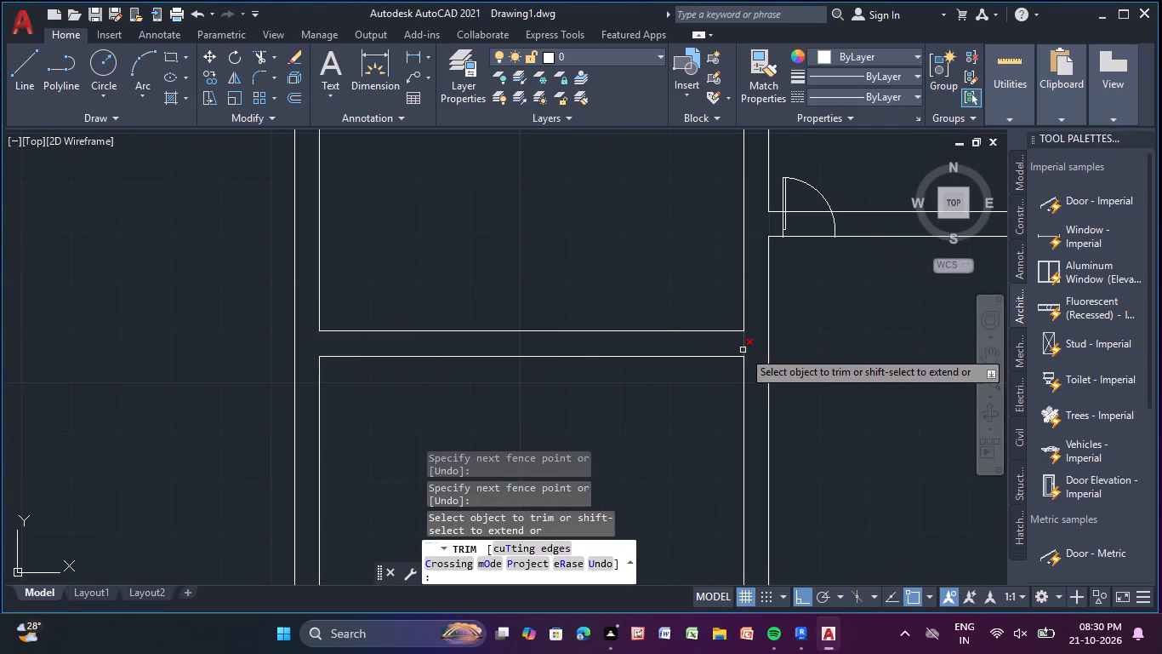
{"action": "left_click", "coordinate": [743, 350]}
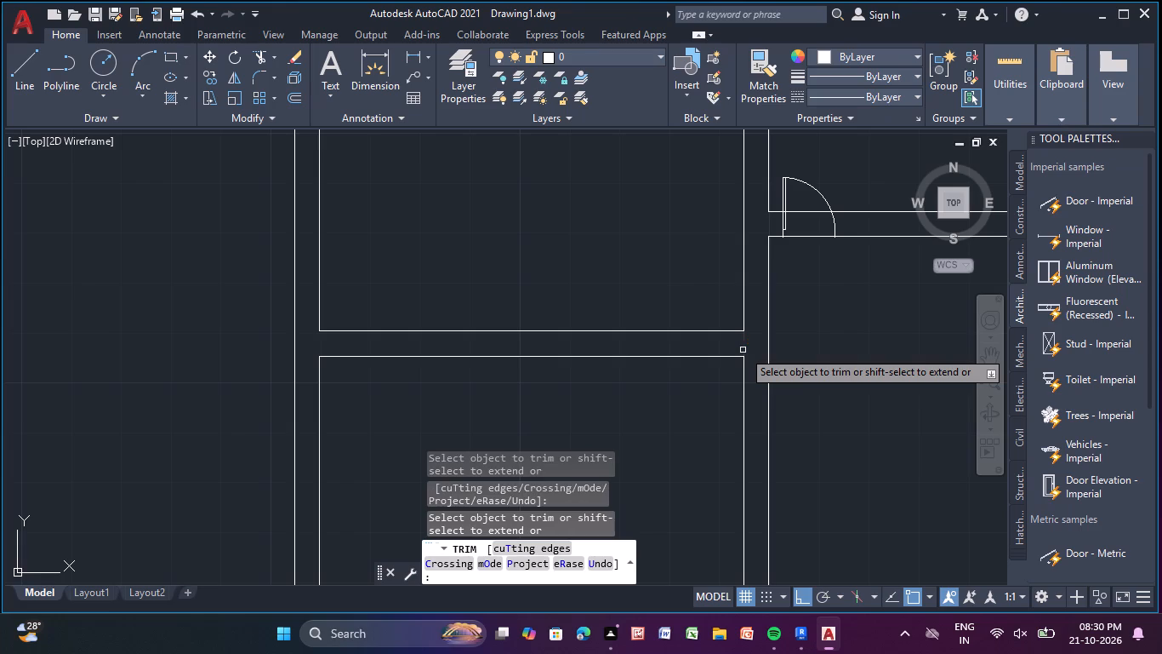
{"action": "scroll", "coordinate": [685, 439], "scroll_direction": "down", "scroll_amount": 2}
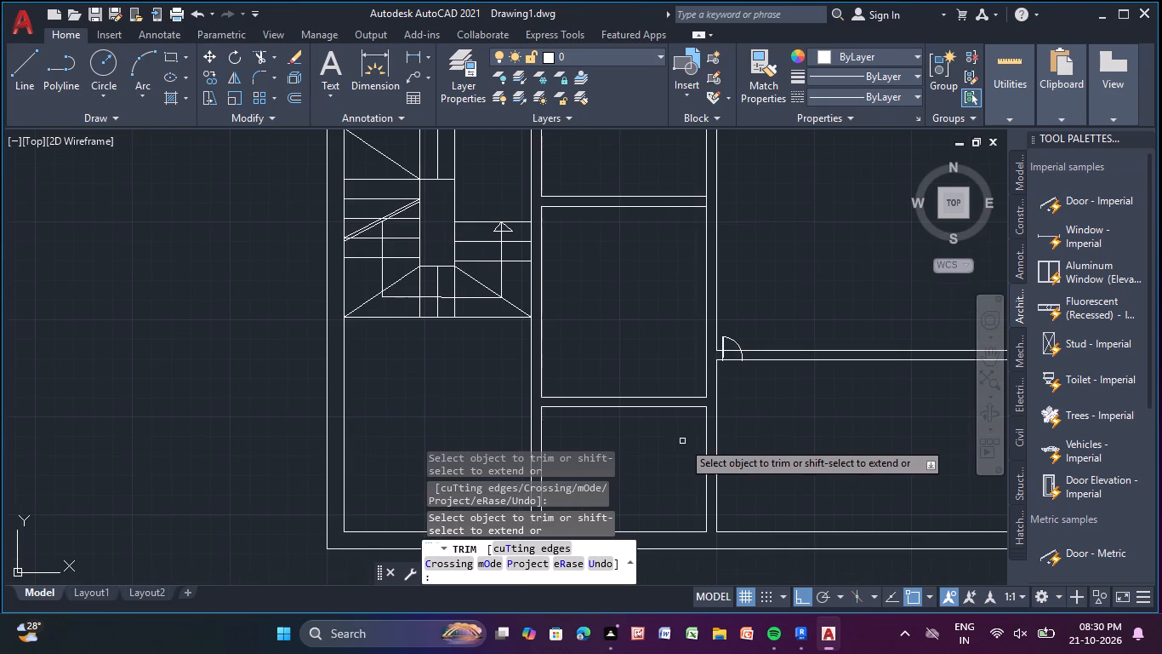
{"action": "middle_click_drag", "start_coordinate": [675, 450], "coordinate": [616, 333]}
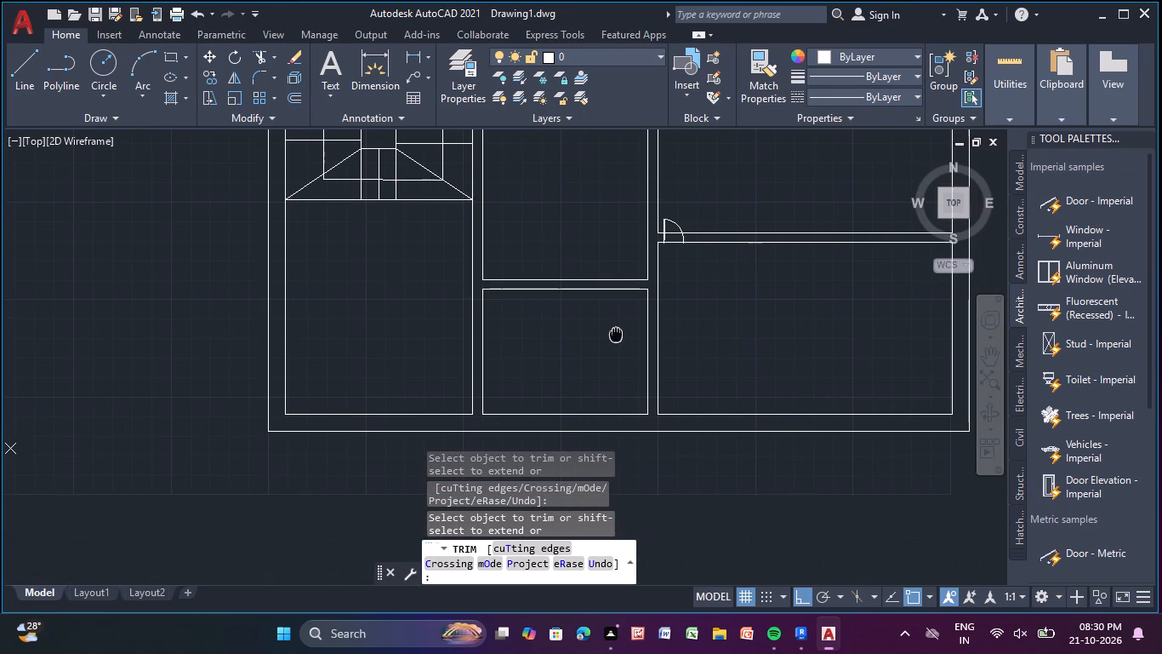
{"action": "middle_click_drag", "start_coordinate": [616, 333], "coordinate": [615, 335]}
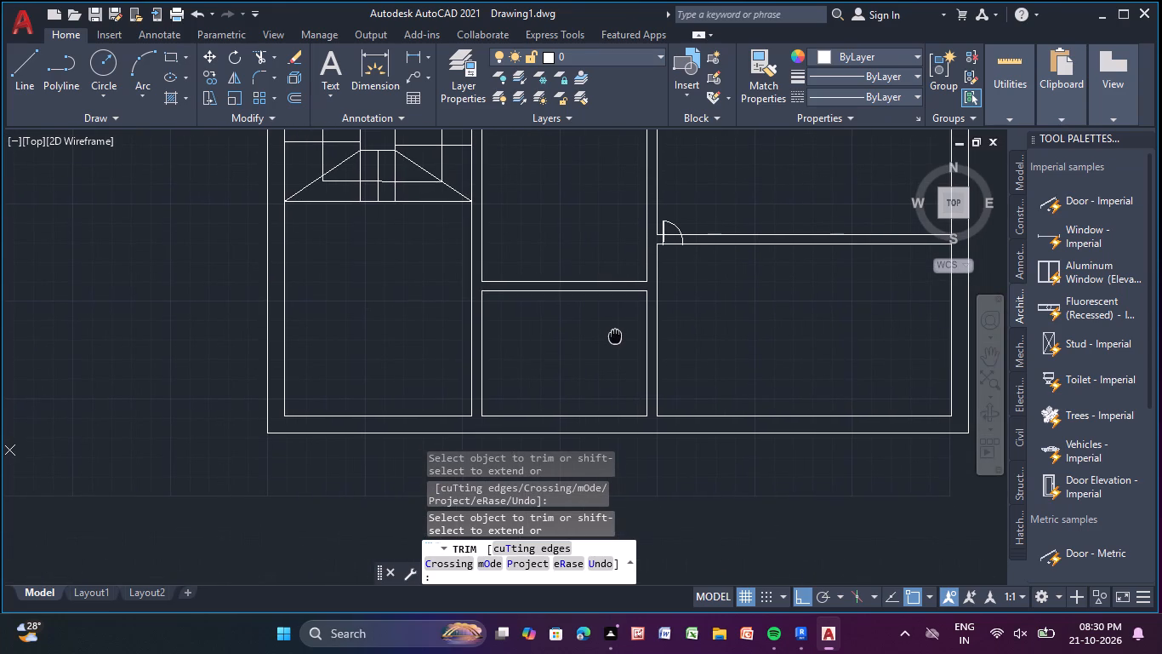
{"action": "middle_click_drag", "start_coordinate": [615, 335], "coordinate": [654, 410]}
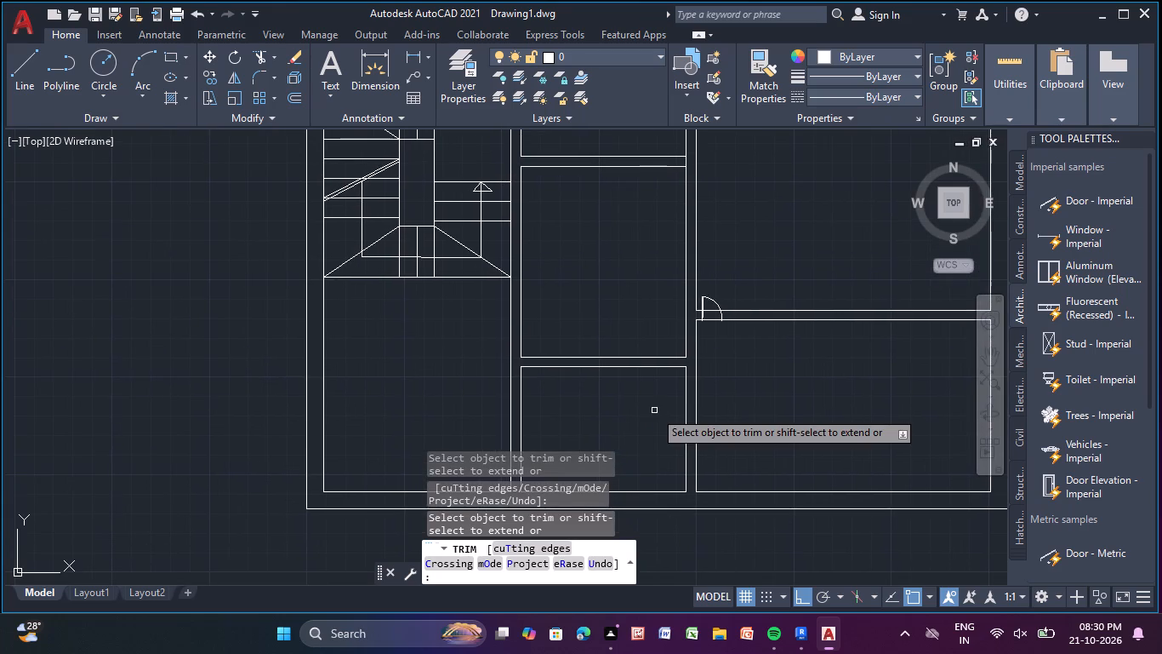
{"action": "key", "text": "Escape"}
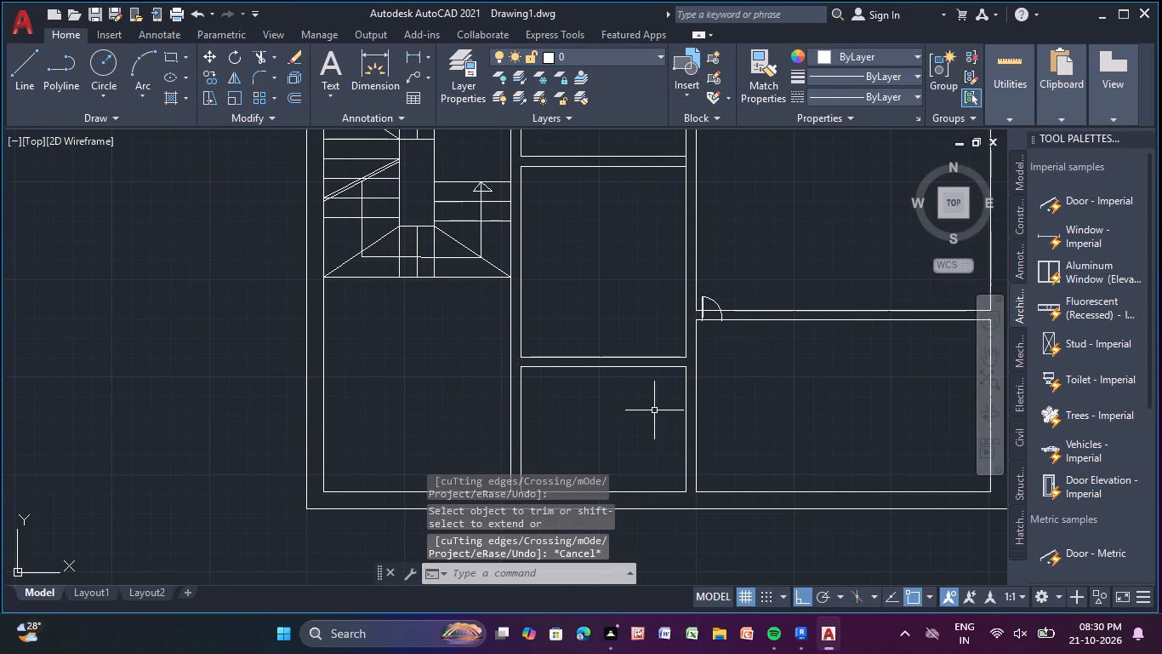
Insert the double-door block DR-69P from the DesignCenter's Floor Plan Sample blocks in empty space beside the plan's west side.
{"action": "key", "text": "ctrl+2"}
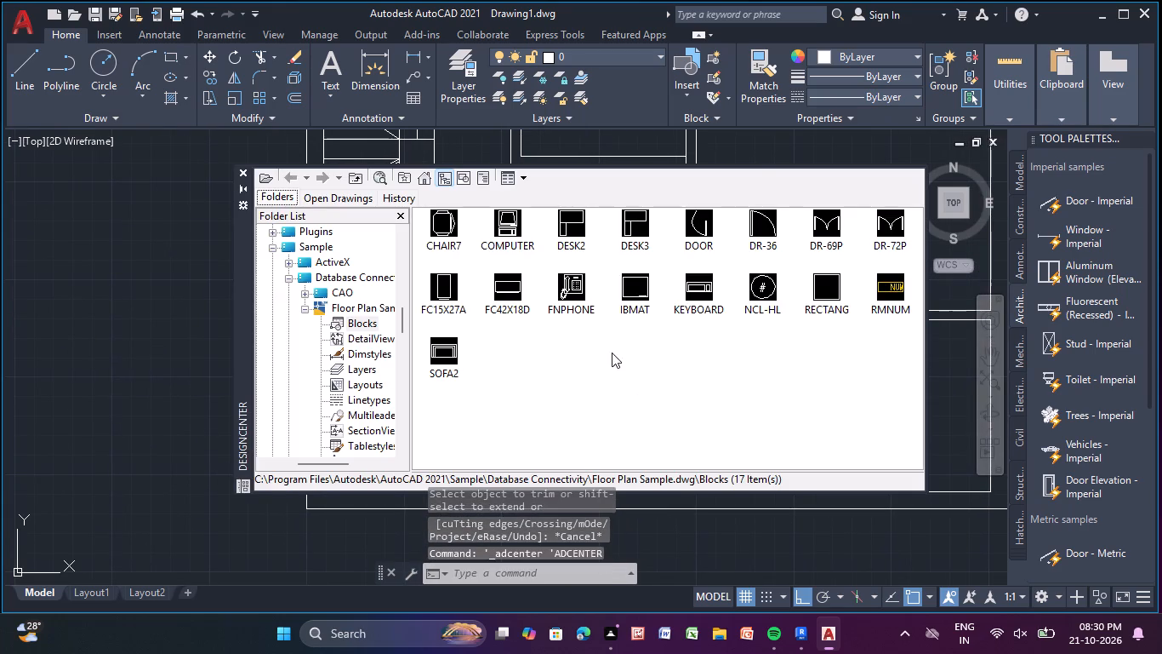
{"action": "left_click", "coordinate": [819, 227]}
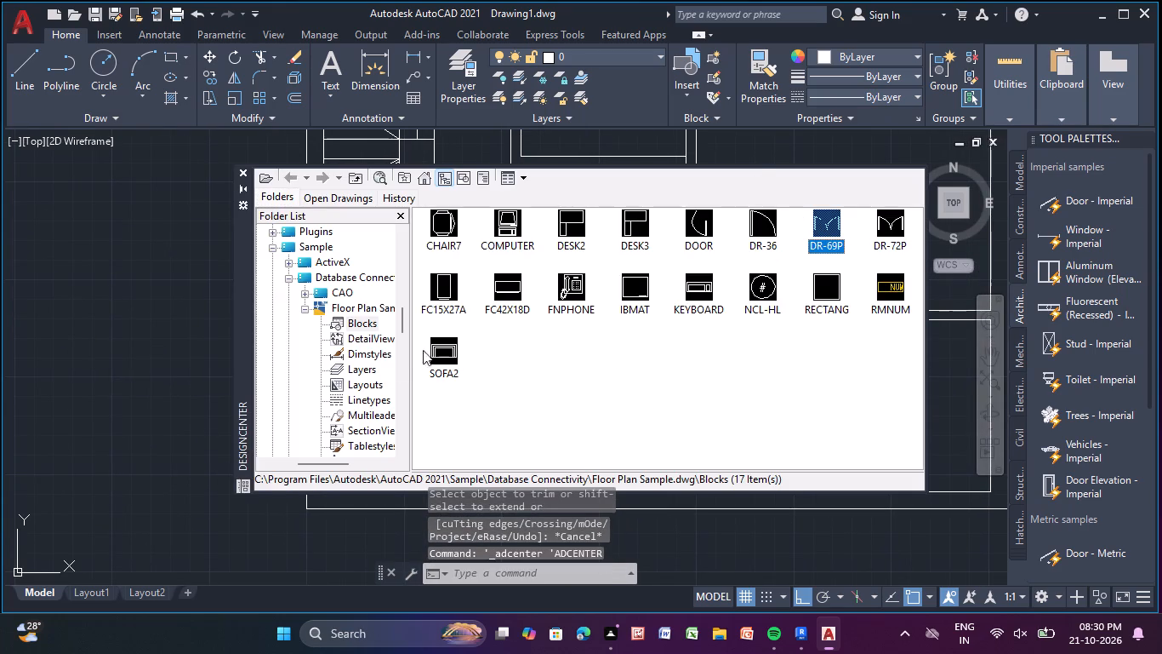
{"action": "double_click", "coordinate": [816, 220]}
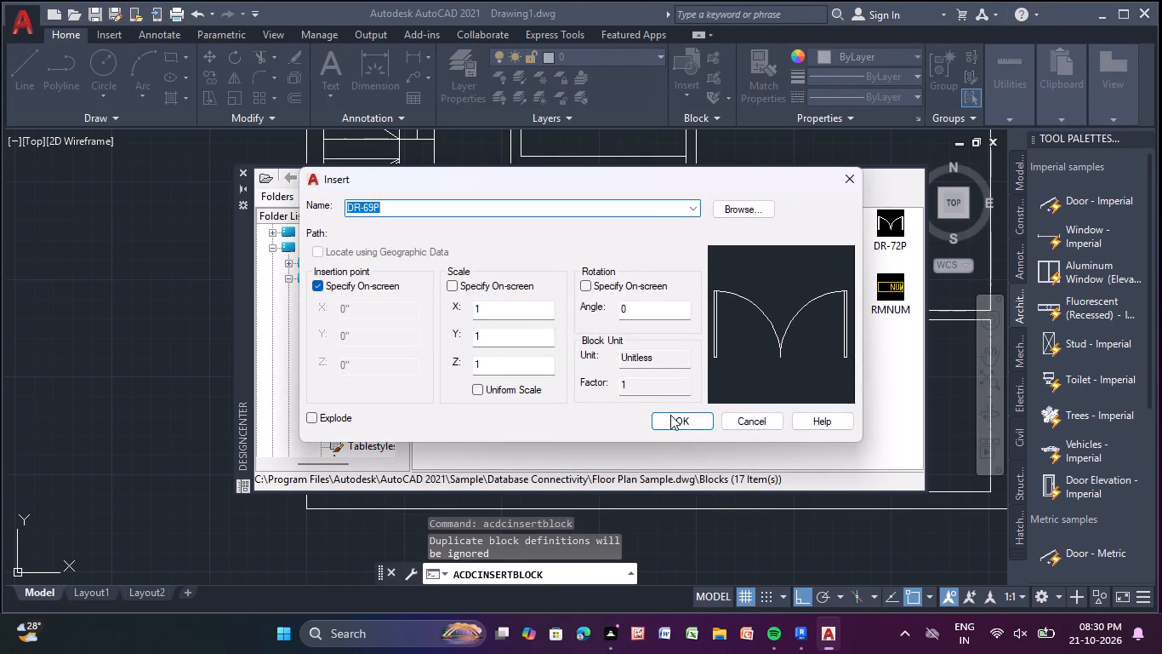
{"action": "left_click", "coordinate": [674, 416]}
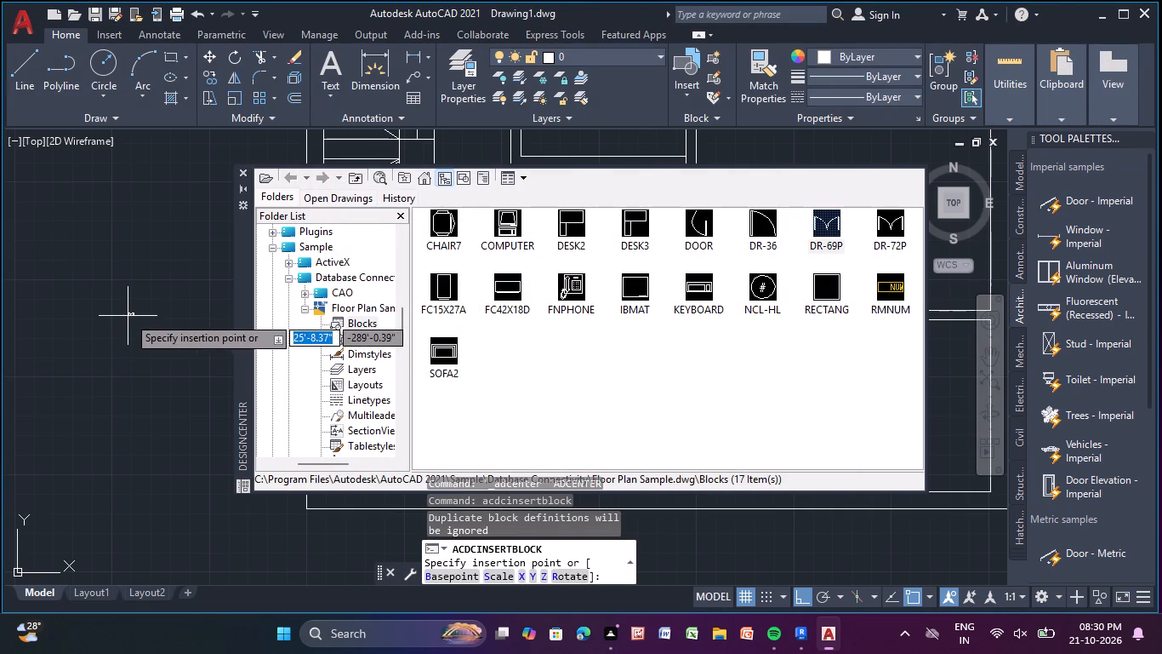
{"action": "left_click", "coordinate": [128, 316]}
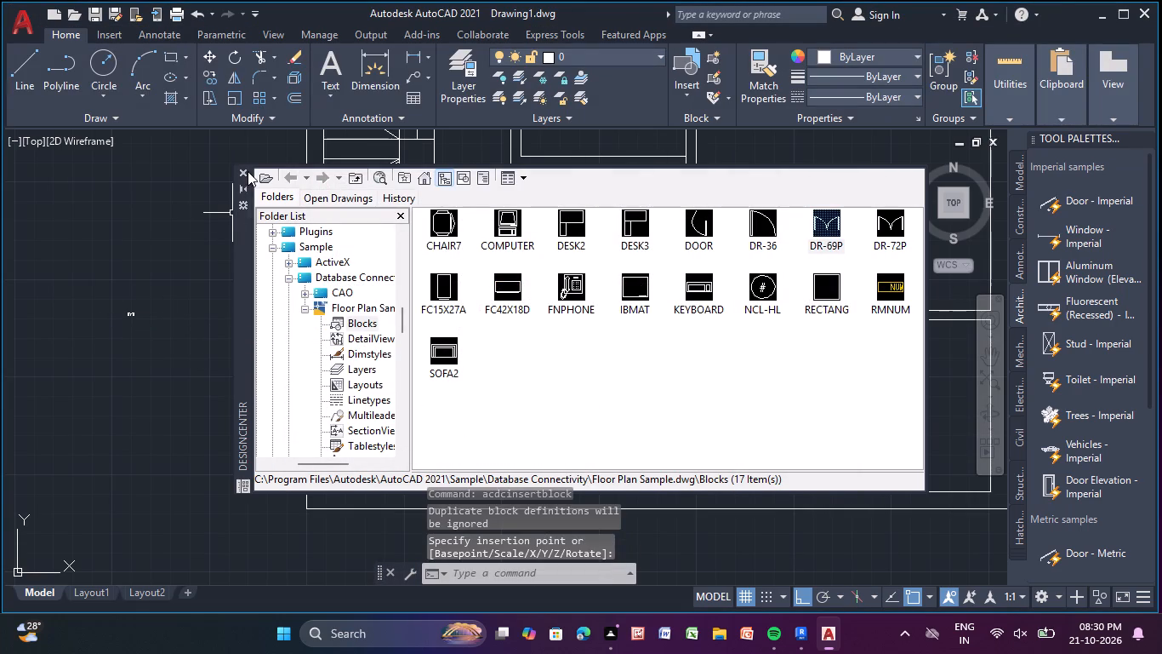
{"action": "left_click", "coordinate": [247, 171]}
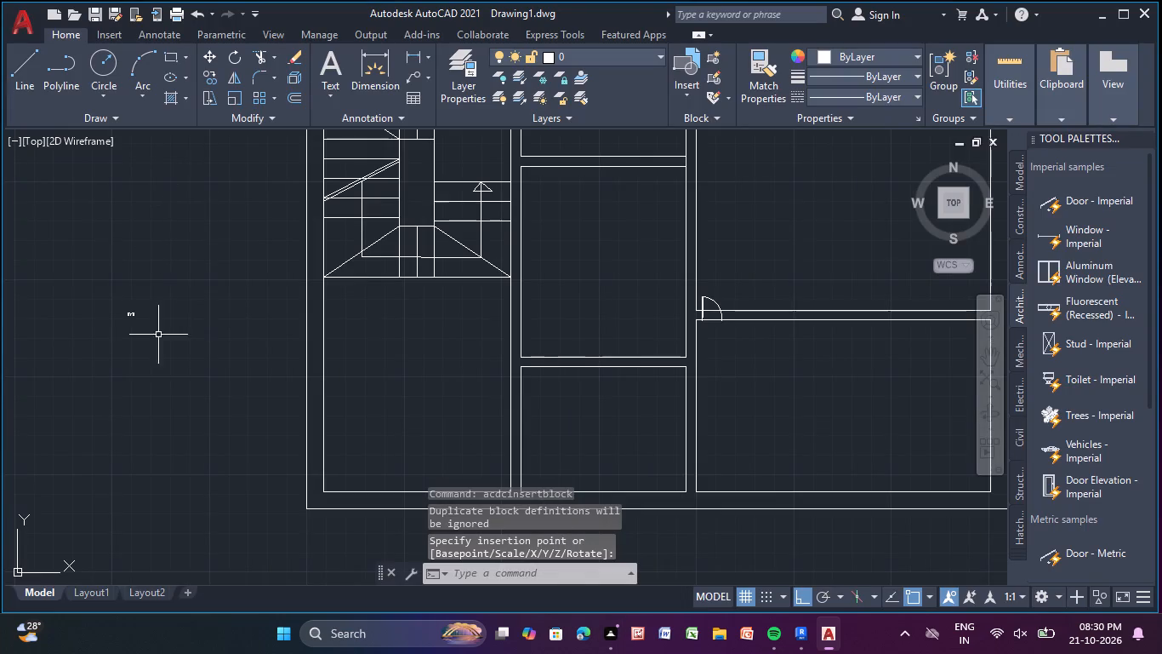
Scale up the inserted double door freehand from a base point at its bottom edge to suit the plan.
{"action": "middle_click_drag", "start_coordinate": [136, 331], "coordinate": [315, 333]}
{"action": "scroll", "coordinate": [299, 333], "scroll_direction": "up", "scroll_amount": 2}
{"action": "left_click", "coordinate": [328, 290]}
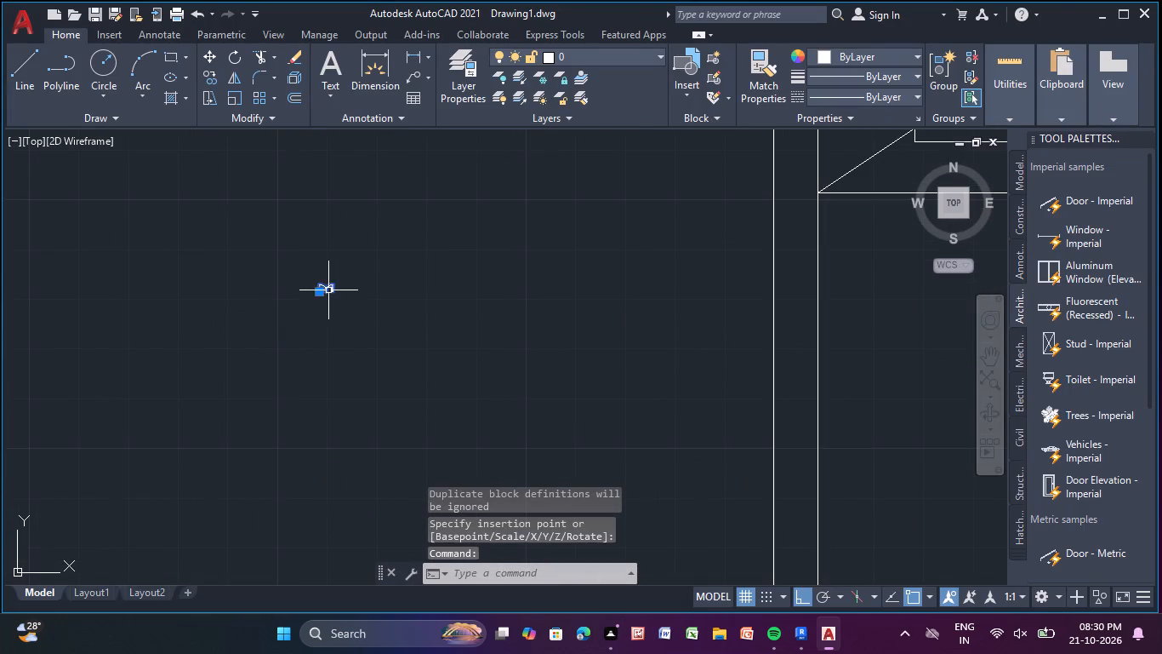
{"action": "left_click", "coordinate": [237, 105]}
{"action": "left_click_drag", "start_coordinate": [325, 292], "coordinate": [333, 295]}
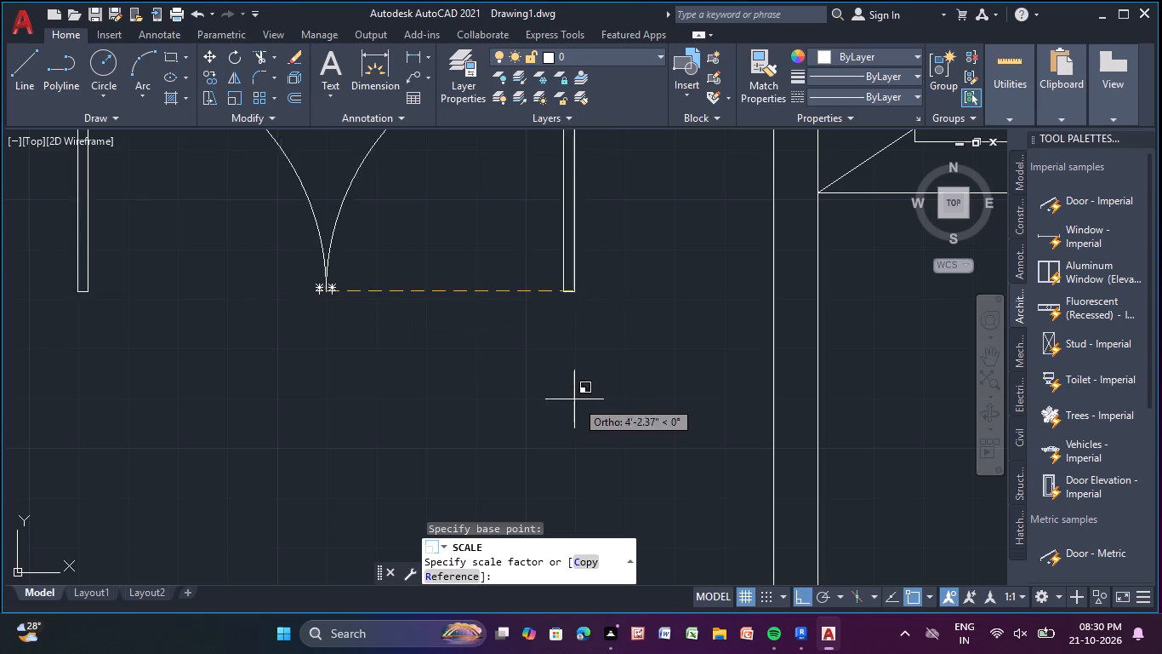
{"action": "left_click", "coordinate": [390, 336]}
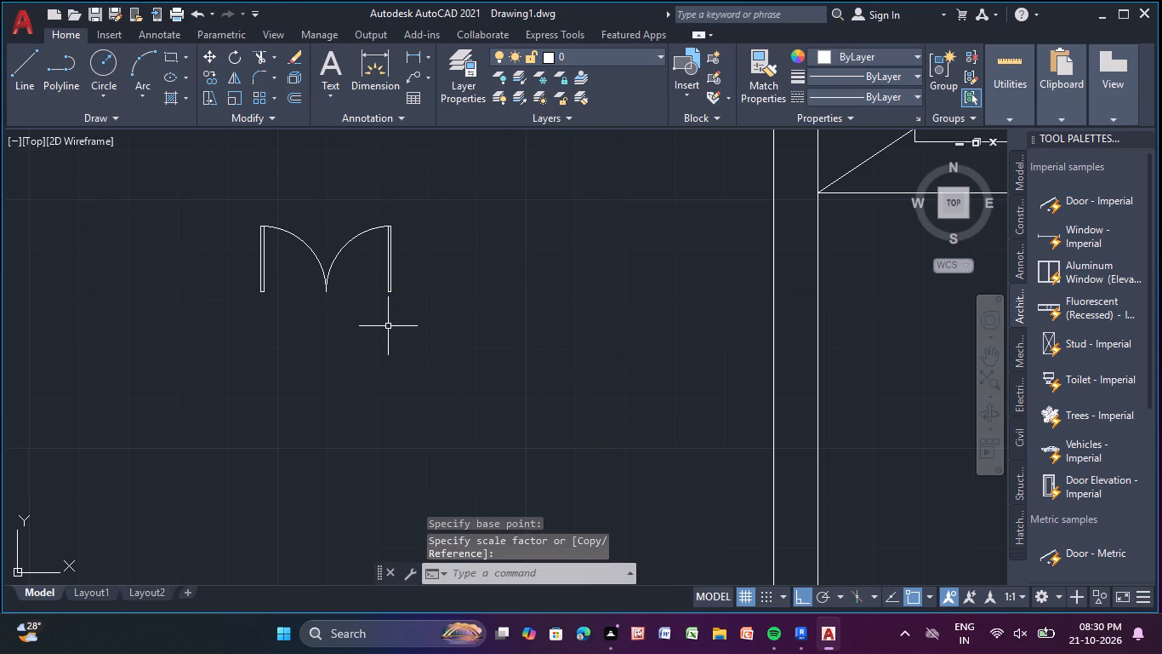
Move the scaled double door onto the partition south of the central room, near the partition's west end, with polar tracking on.
{"action": "left_click", "coordinate": [387, 275]}
{"action": "left_click_drag", "start_coordinate": [261, 290], "coordinate": [277, 295]}
{"action": "scroll", "coordinate": [599, 380], "scroll_direction": "down", "scroll_amount": 2}
{"action": "middle_click_drag", "start_coordinate": [533, 353], "coordinate": [313, 274]}
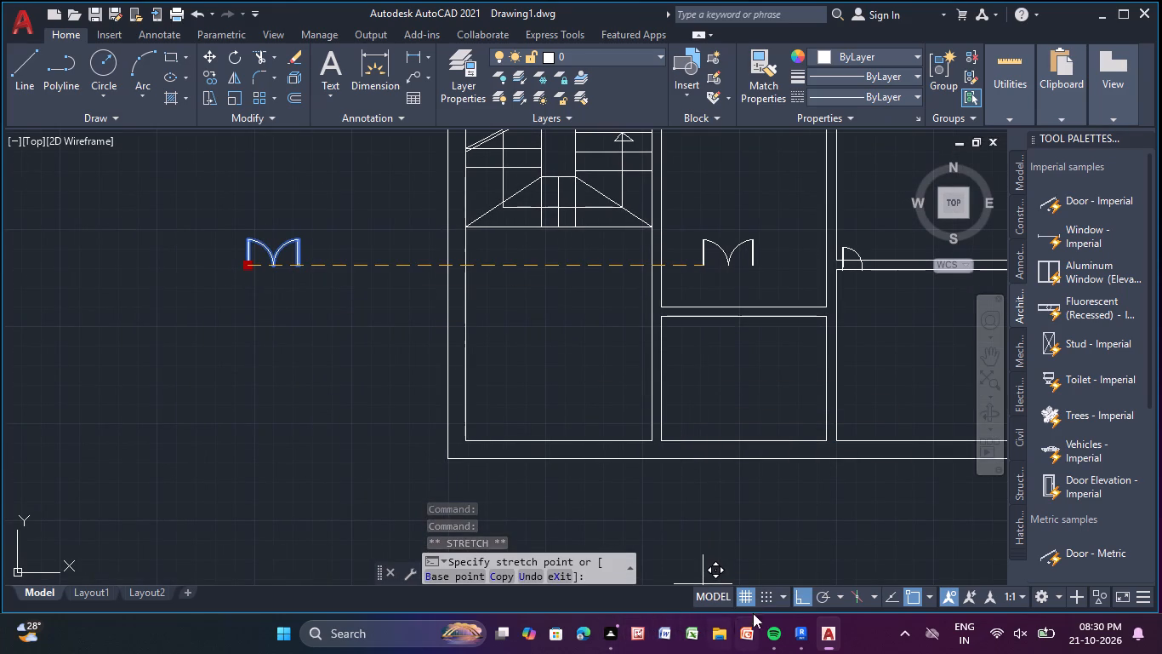
{"action": "left_click", "coordinate": [819, 591]}
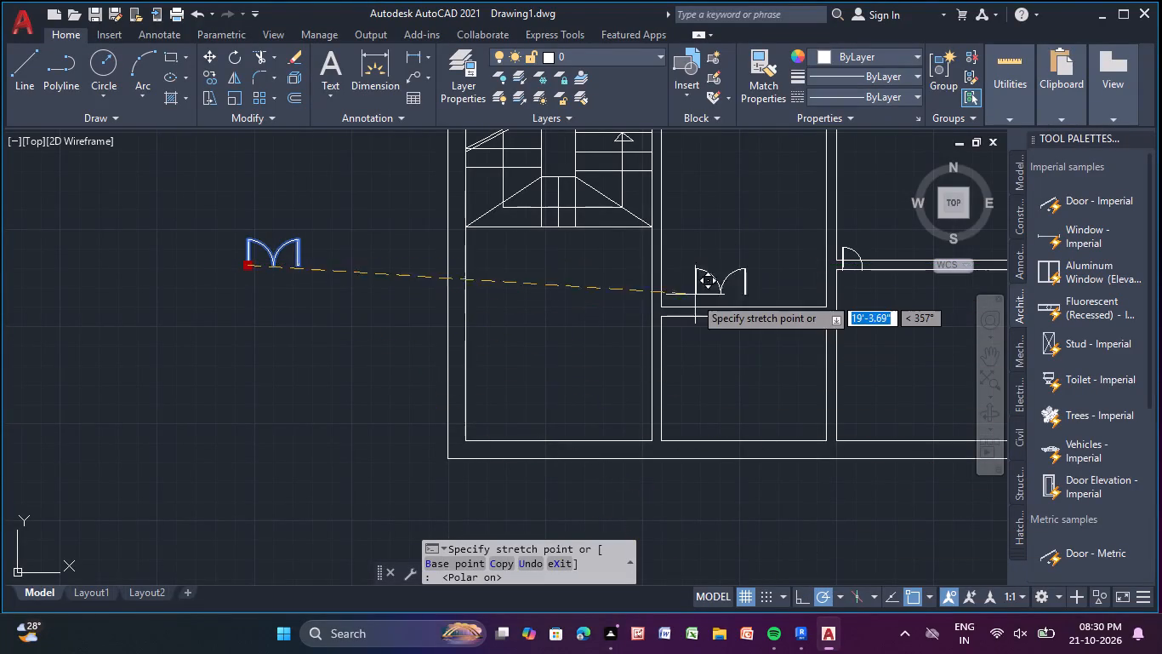
{"action": "scroll", "coordinate": [686, 318], "scroll_direction": "up", "scroll_amount": 3}
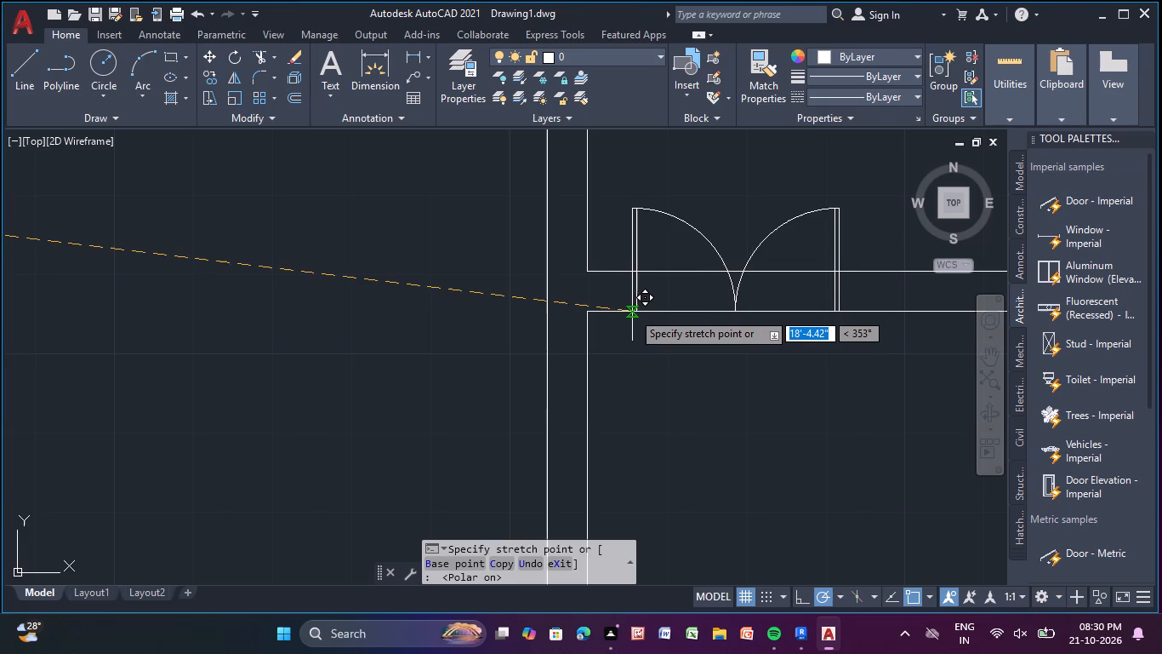
{"action": "left_click", "coordinate": [644, 312]}
{"action": "scroll", "coordinate": [684, 348], "scroll_direction": "down", "scroll_amount": 2}
{"action": "middle_click_drag", "start_coordinate": [696, 385], "coordinate": [674, 480]}
{"action": "key", "text": "Escape"}
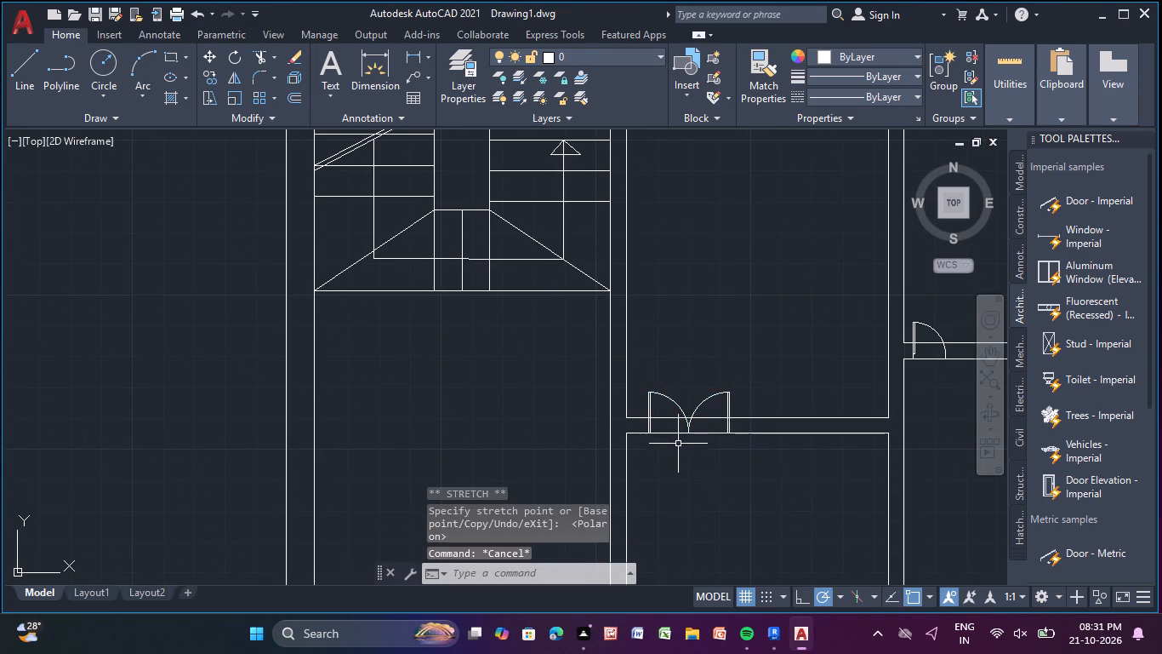
Rotate the loose single door in the plan's northwest room a quarter turn clockwise about the top of its leaf.
{"action": "middle_click_drag", "start_coordinate": [674, 452], "coordinate": [677, 473]}
{"action": "scroll", "coordinate": [591, 367], "scroll_direction": "down", "scroll_amount": 1}
{"action": "middle_click_drag", "start_coordinate": [592, 376], "coordinate": [580, 505]}
{"action": "middle_click_drag", "start_coordinate": [584, 358], "coordinate": [577, 457]}
{"action": "scroll", "coordinate": [566, 377], "scroll_direction": "down", "scroll_amount": 1}
{"action": "middle_click_drag", "start_coordinate": [567, 376], "coordinate": [557, 449]}
{"action": "middle_click_drag", "start_coordinate": [566, 361], "coordinate": [527, 467]}
{"action": "scroll", "coordinate": [533, 438], "scroll_direction": "down", "scroll_amount": 1}
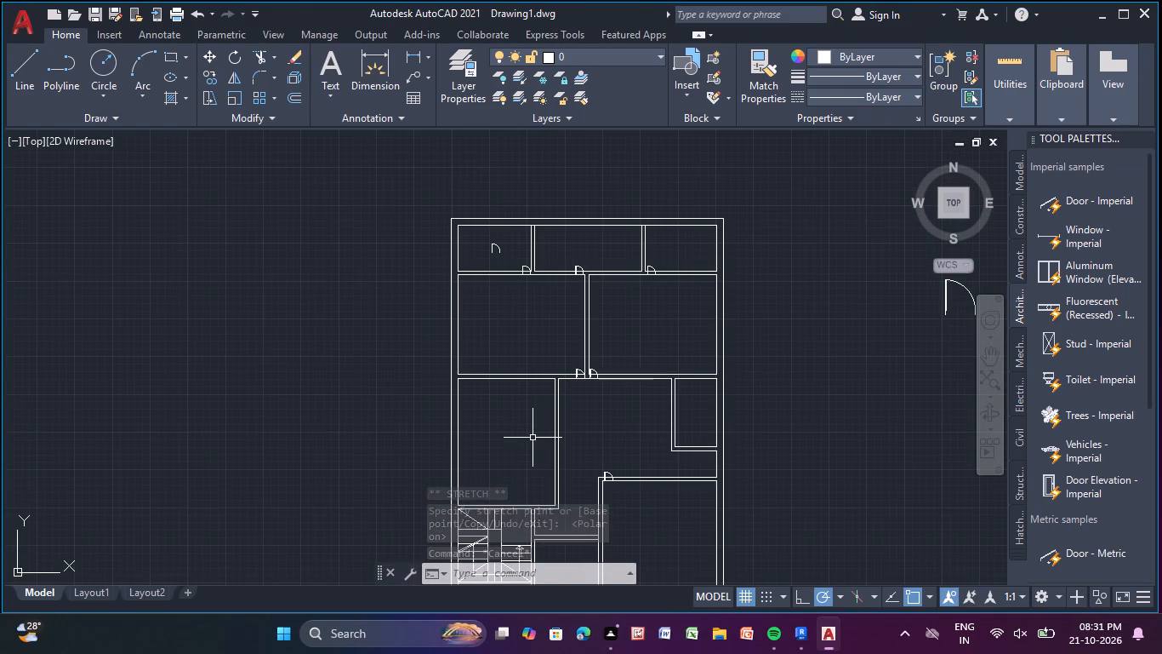
{"action": "scroll", "coordinate": [498, 272], "scroll_direction": "up", "scroll_amount": 3}
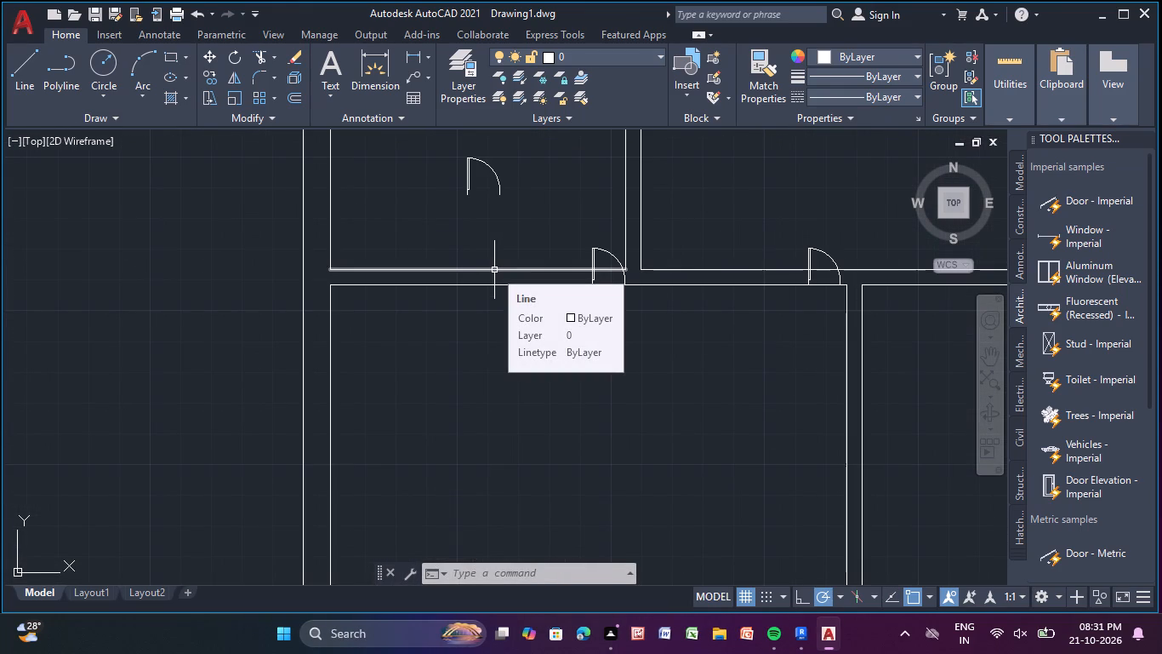
{"action": "middle_click_drag", "start_coordinate": [493, 294], "coordinate": [541, 488]}
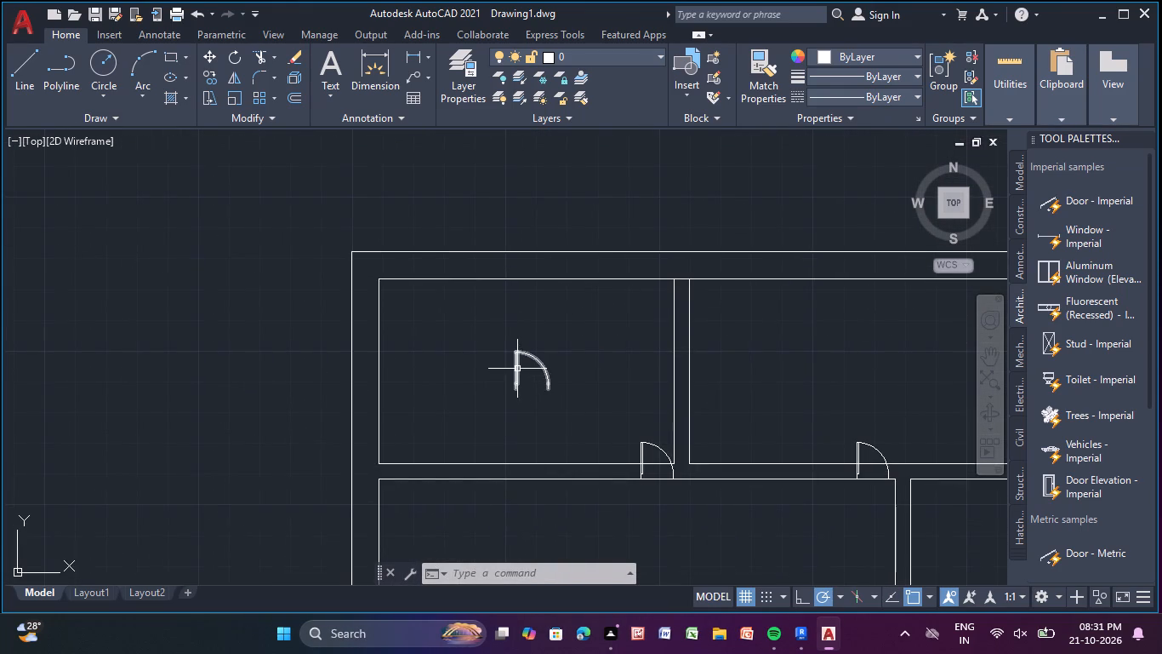
{"action": "left_click", "coordinate": [516, 368]}
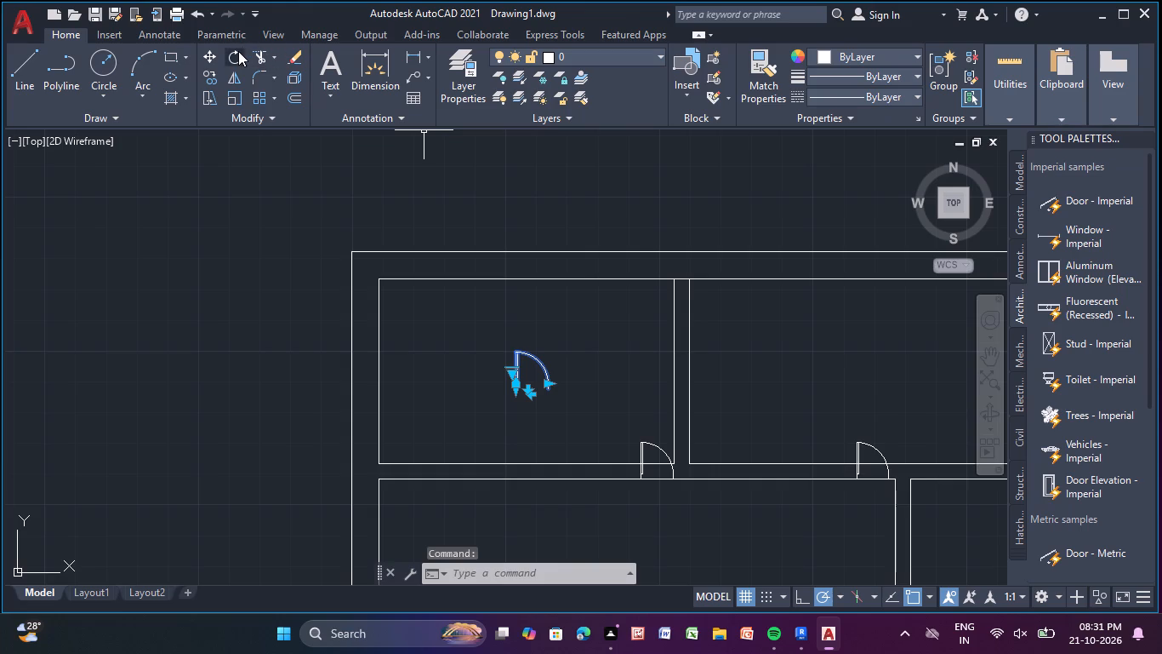
{"action": "left_click_drag", "start_coordinate": [238, 51], "coordinate": [242, 60]}
{"action": "left_click", "coordinate": [513, 354]}
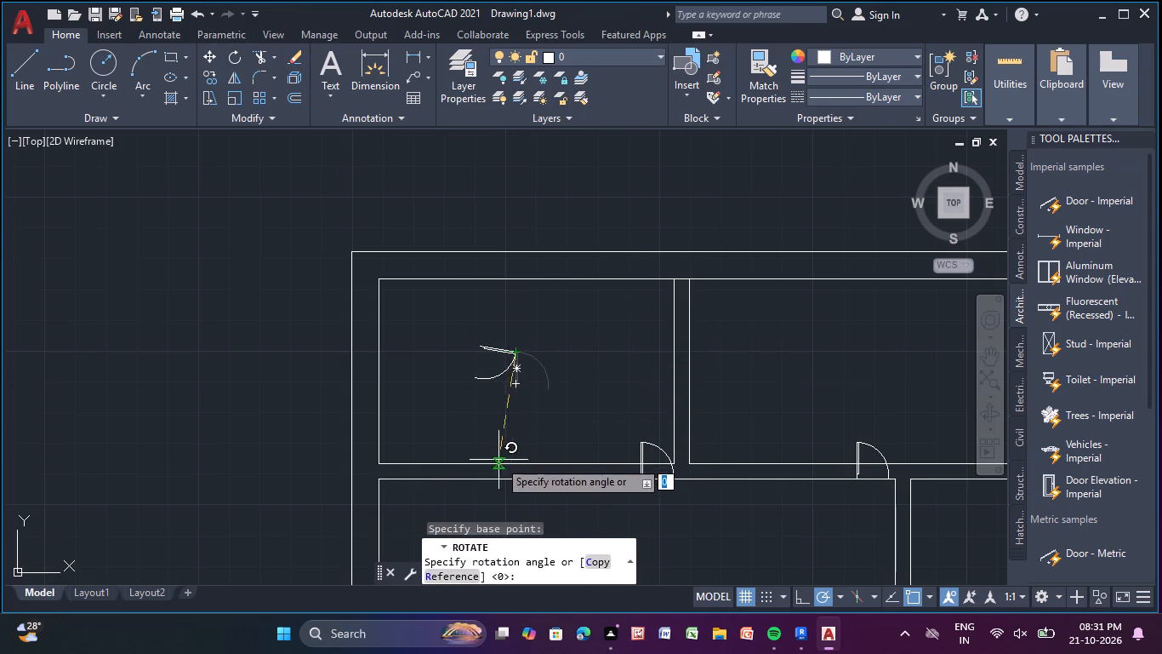
{"action": "middle_click_drag", "start_coordinate": [514, 465], "coordinate": [514, 462]}
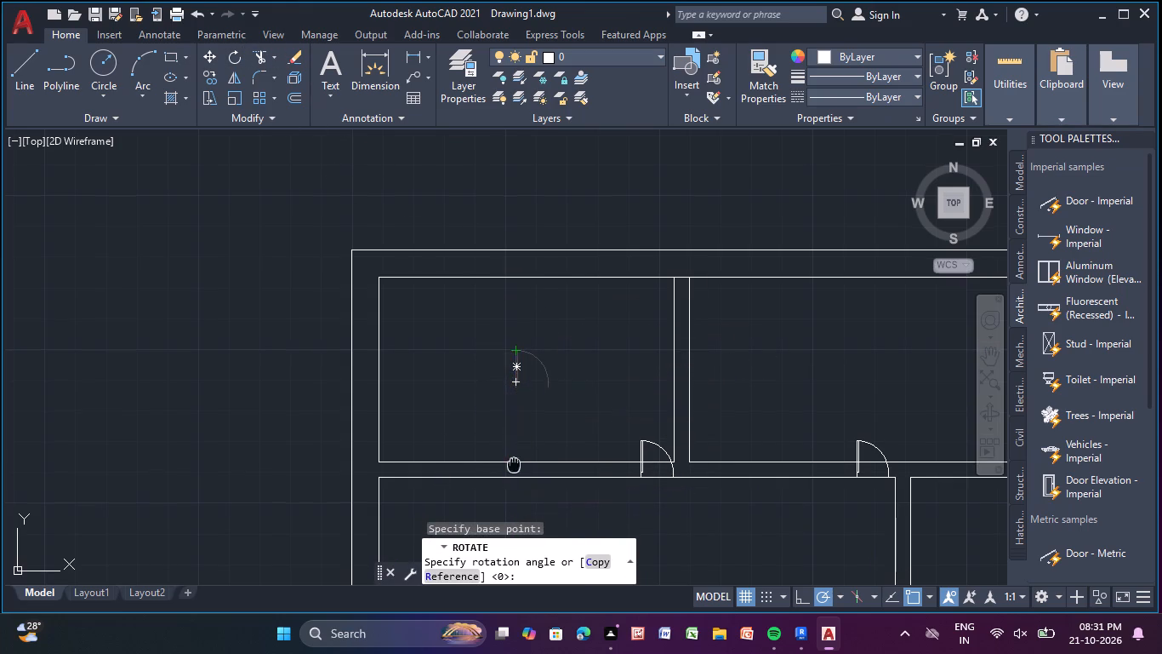
{"action": "middle_click_drag", "start_coordinate": [514, 462], "coordinate": [494, 350]}
{"action": "left_click", "coordinate": [495, 429]}
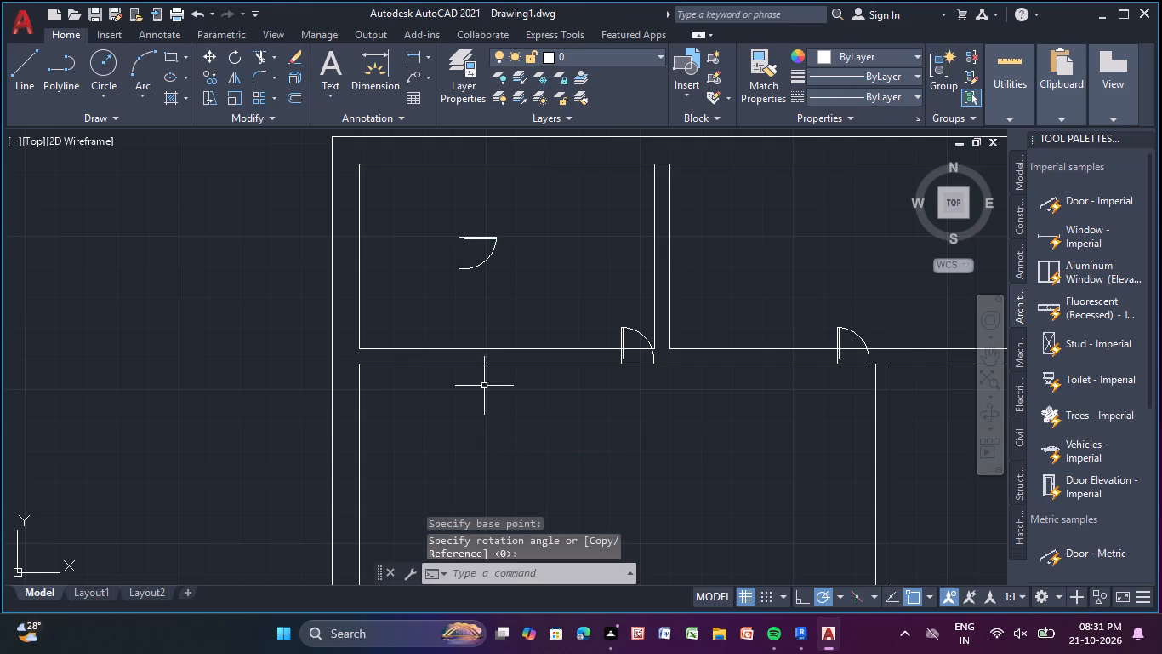
Copy the rotated single door into the central room's west wall, just north of the double door.
{"action": "left_click", "coordinate": [483, 261]}
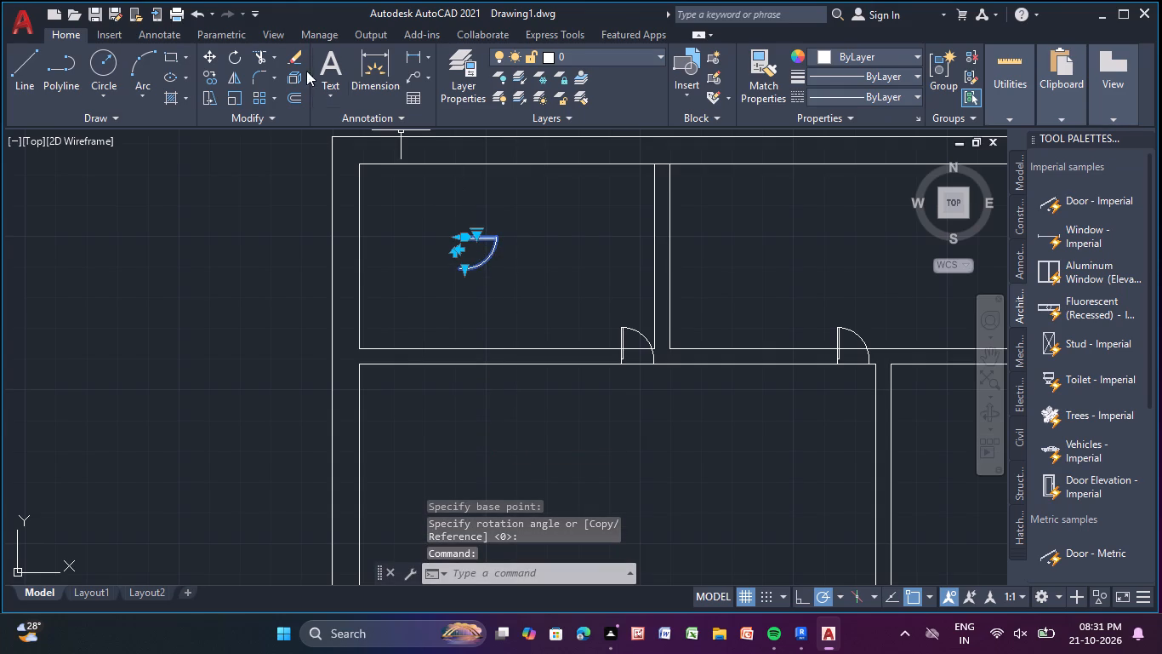
{"action": "left_click", "coordinate": [210, 77]}
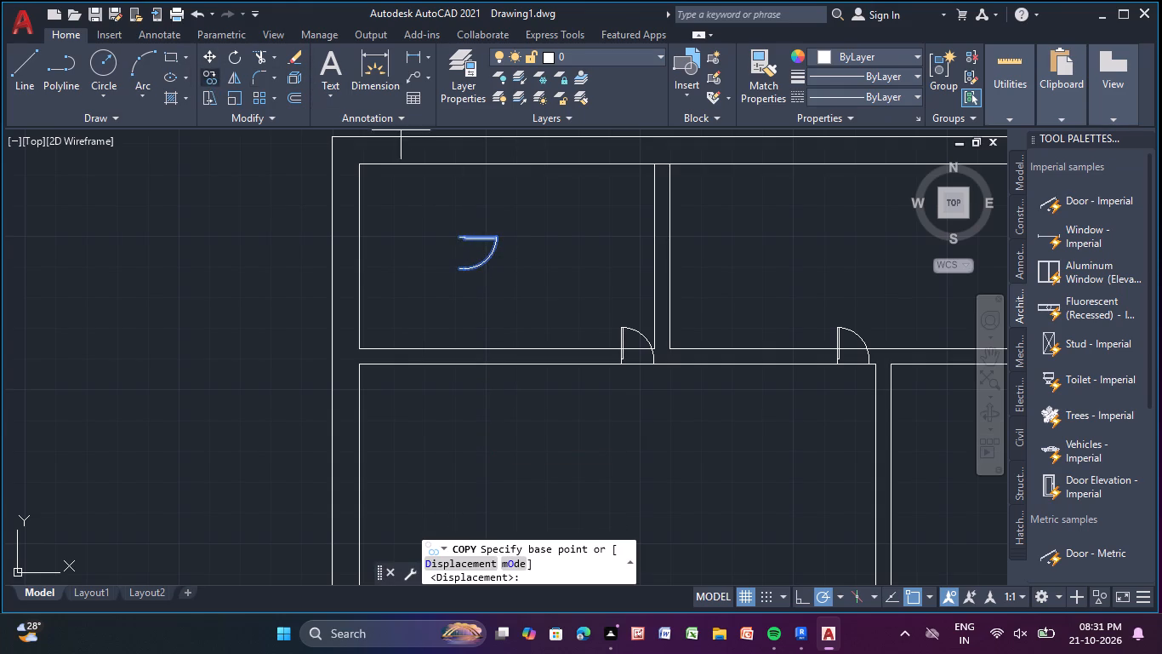
{"action": "left_click_drag", "start_coordinate": [476, 236], "coordinate": [481, 249]}
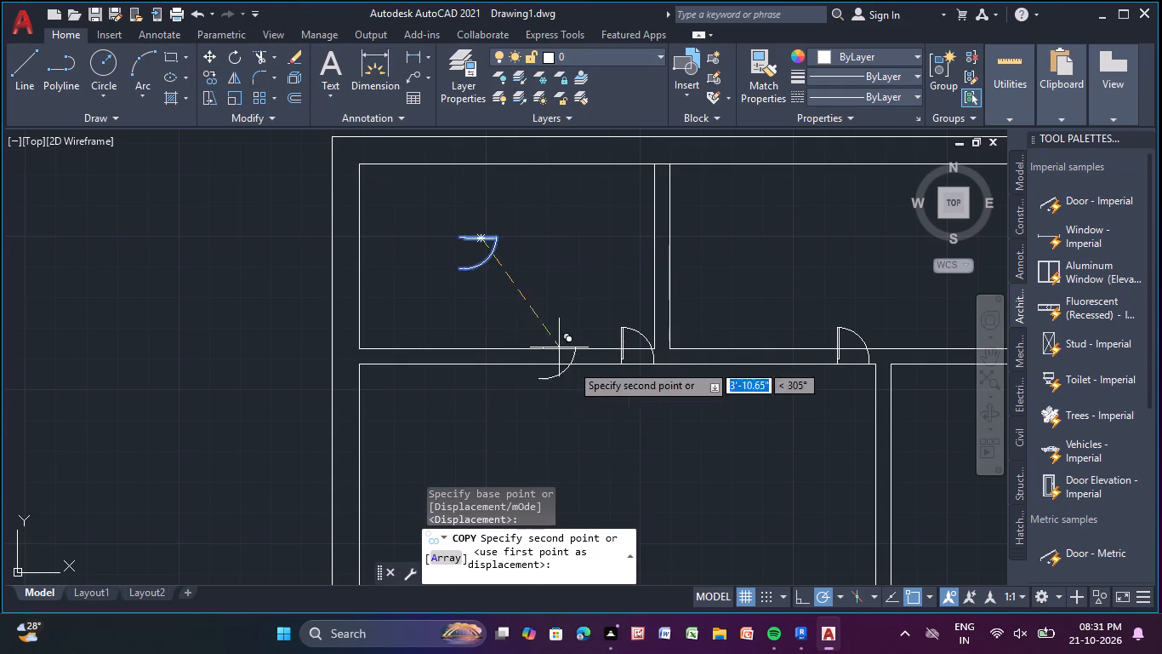
{"action": "scroll", "coordinate": [600, 427], "scroll_direction": "down", "scroll_amount": 2}
{"action": "middle_click_drag", "start_coordinate": [605, 457], "coordinate": [493, 148]}
{"action": "middle_click_drag", "start_coordinate": [609, 487], "coordinate": [540, 312]}
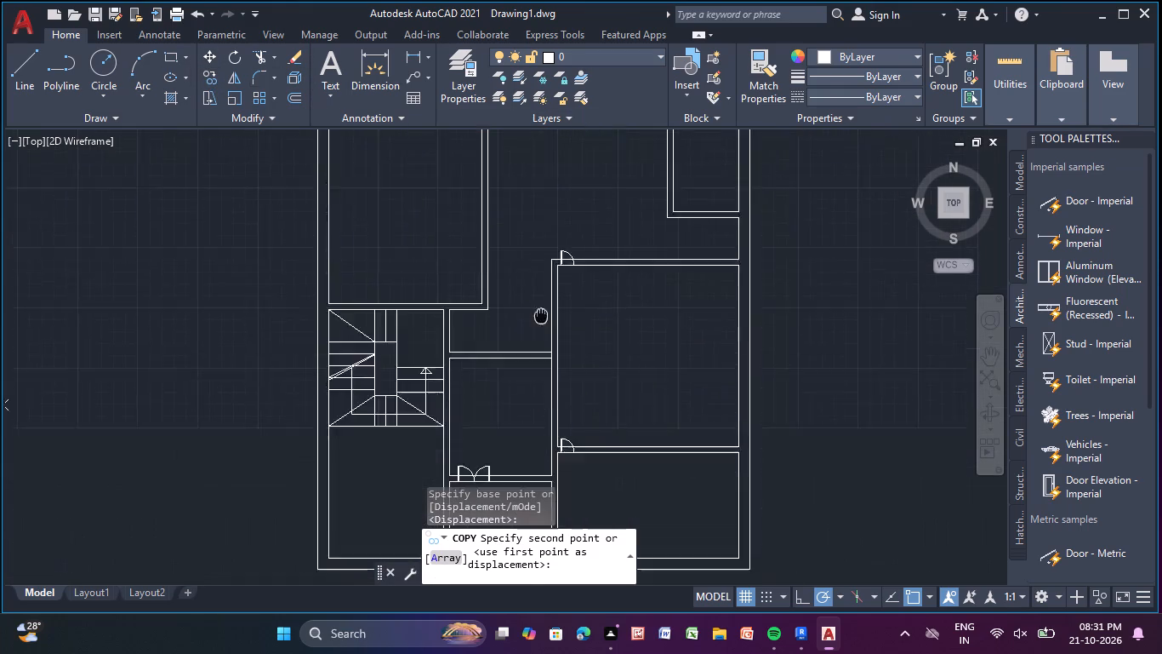
{"action": "middle_click_drag", "start_coordinate": [540, 312], "coordinate": [506, 132]}
{"action": "scroll", "coordinate": [425, 255], "scroll_direction": "up", "scroll_amount": 4}
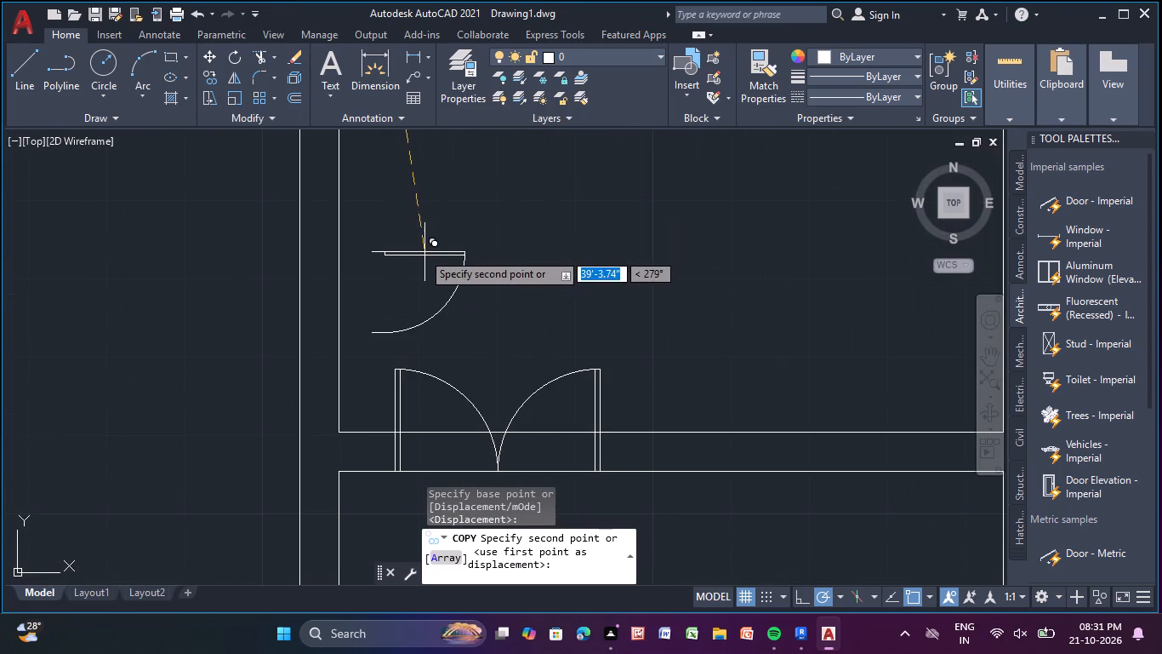
{"action": "middle_click_drag", "start_coordinate": [421, 251], "coordinate": [733, 218]}
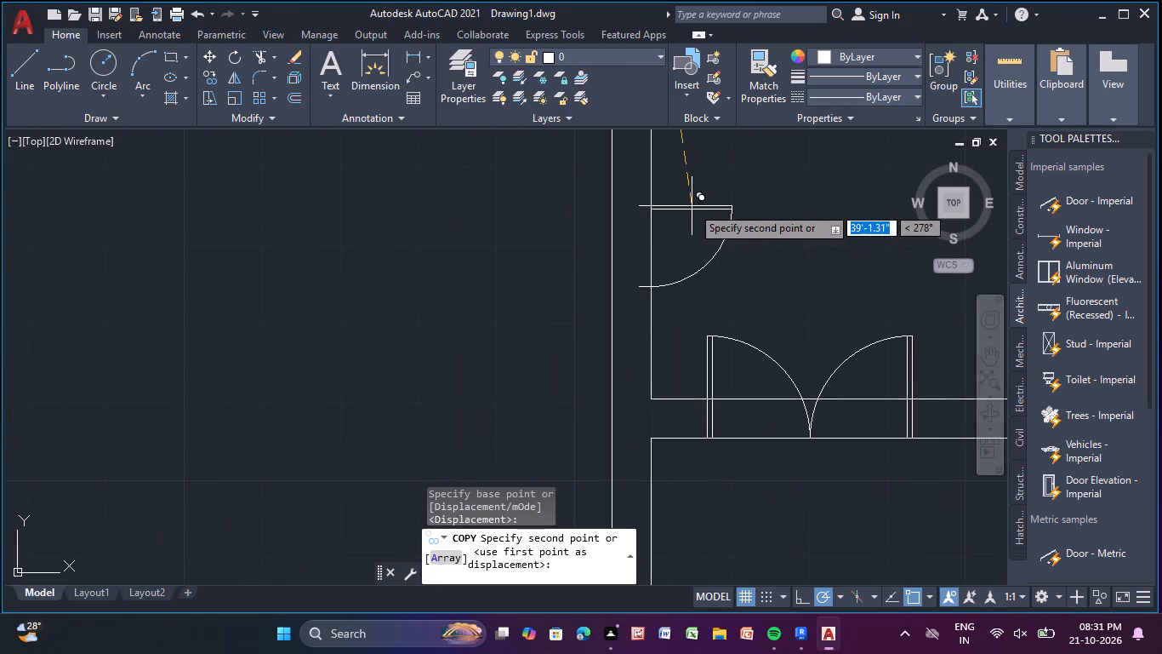
{"action": "scroll", "coordinate": [691, 206], "scroll_direction": "down", "scroll_amount": 1}
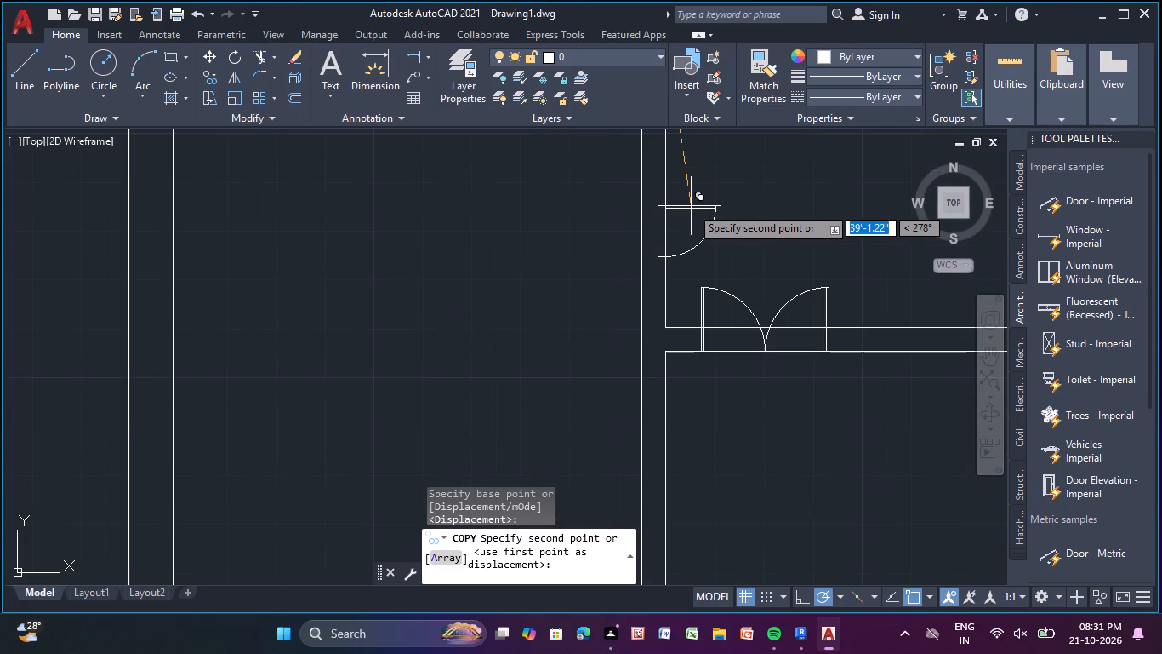
{"action": "scroll", "coordinate": [691, 206], "scroll_direction": "down", "scroll_amount": 1}
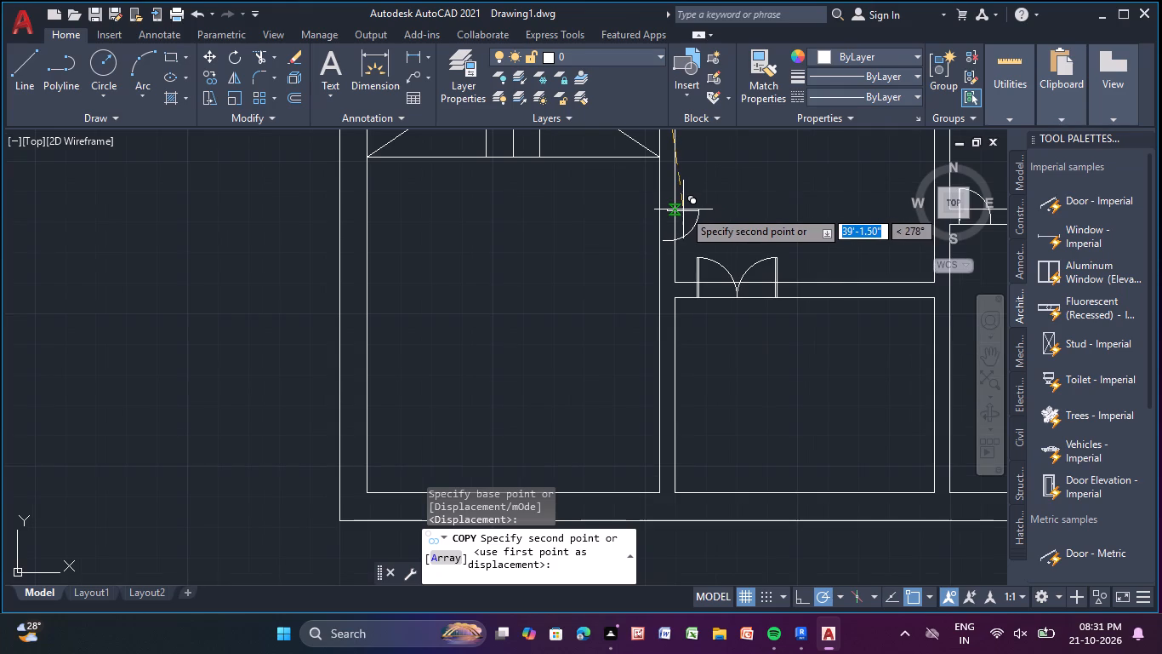
{"action": "scroll", "coordinate": [686, 238], "scroll_direction": "up", "scroll_amount": 4}
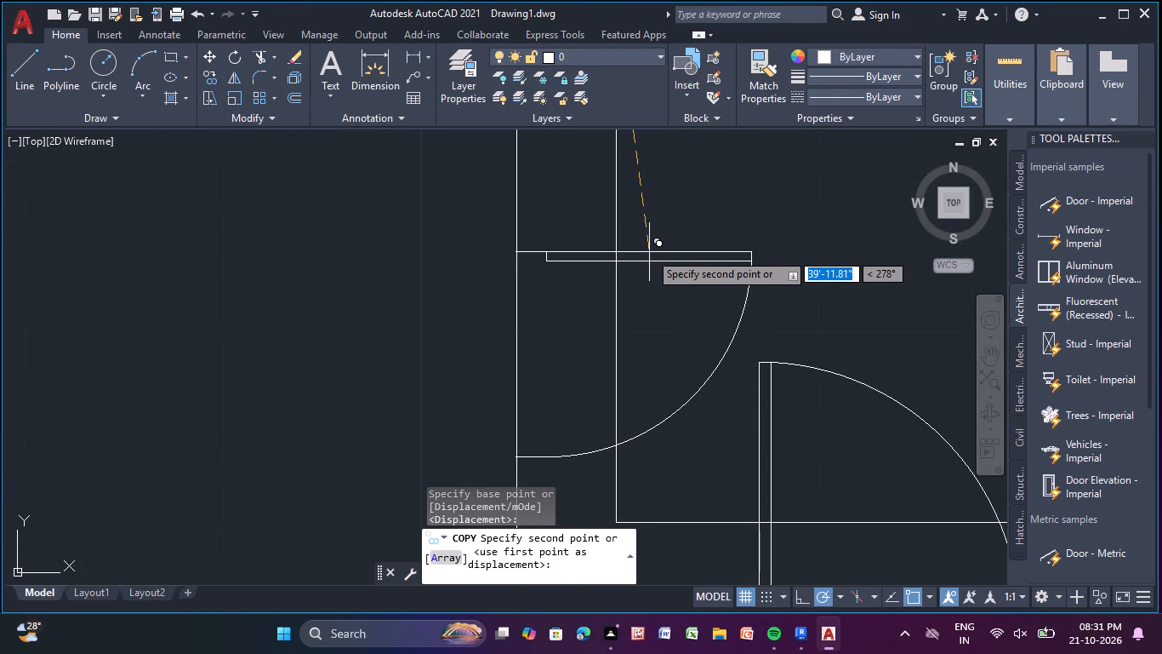
{"action": "left_click", "coordinate": [649, 252]}
Place another copy of the rotated door in the wall east of the staircase, near the wall's north end.
{"action": "scroll", "coordinate": [649, 252], "scroll_direction": "down", "scroll_amount": 4}
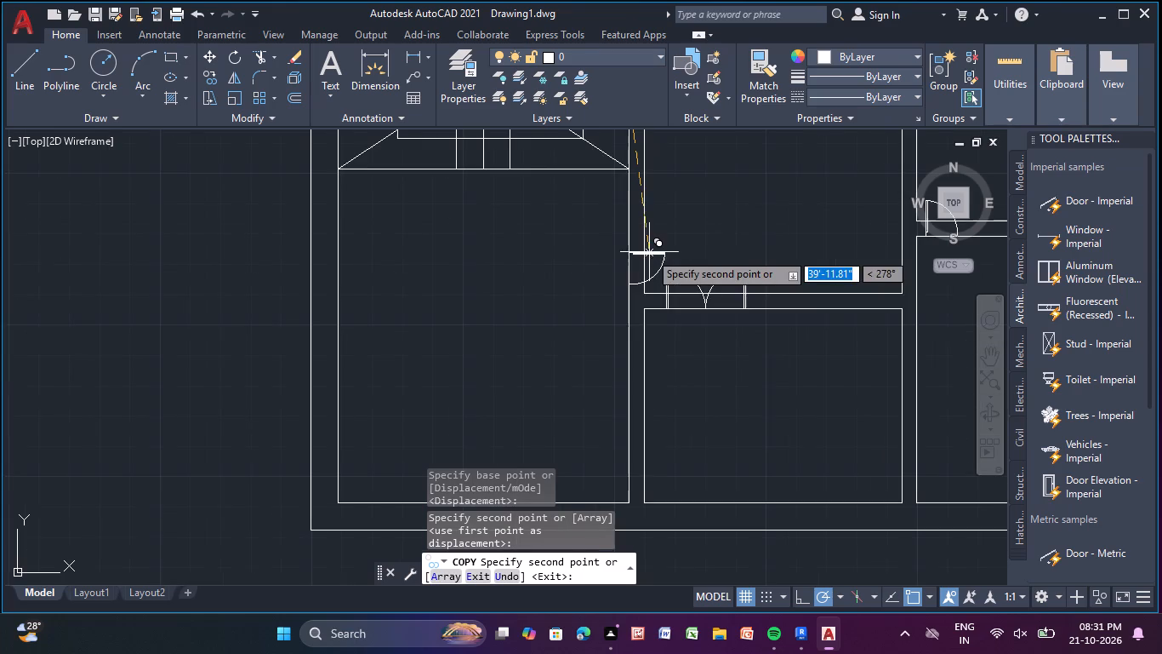
{"action": "middle_click_drag", "start_coordinate": [641, 271], "coordinate": [527, 444]}
{"action": "middle_click_drag", "start_coordinate": [578, 253], "coordinate": [554, 355]}
{"action": "scroll", "coordinate": [521, 180], "scroll_direction": "up", "scroll_amount": 1}
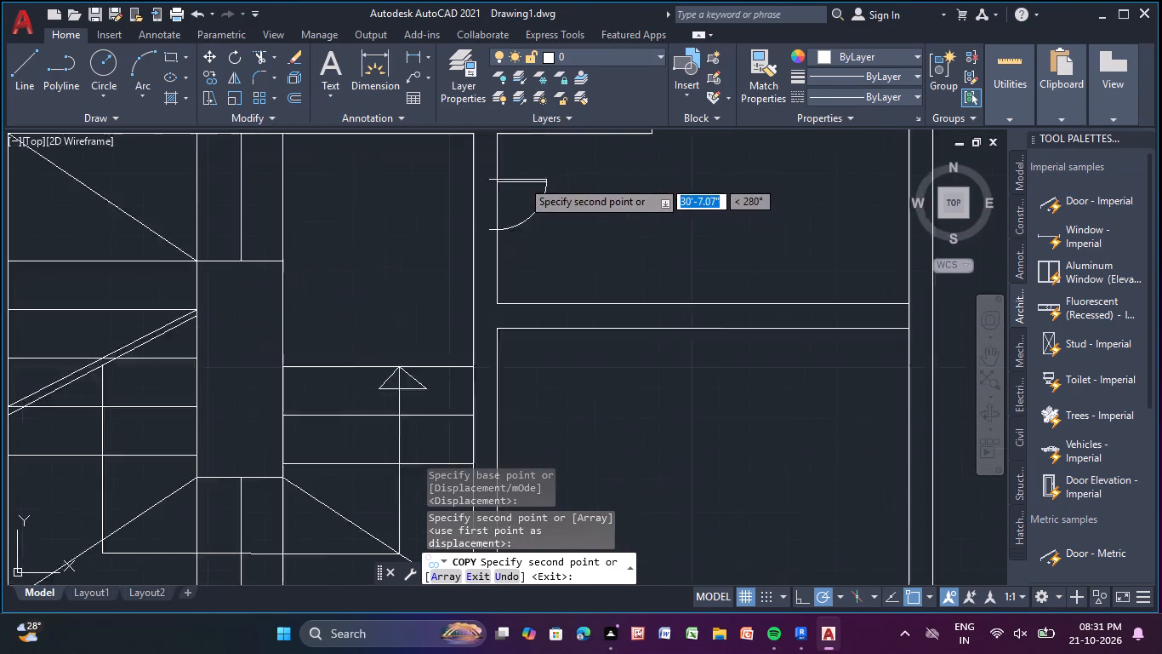
{"action": "scroll", "coordinate": [521, 180], "scroll_direction": "up", "scroll_amount": 1}
{"action": "middle_click_drag", "start_coordinate": [521, 185], "coordinate": [537, 275]}
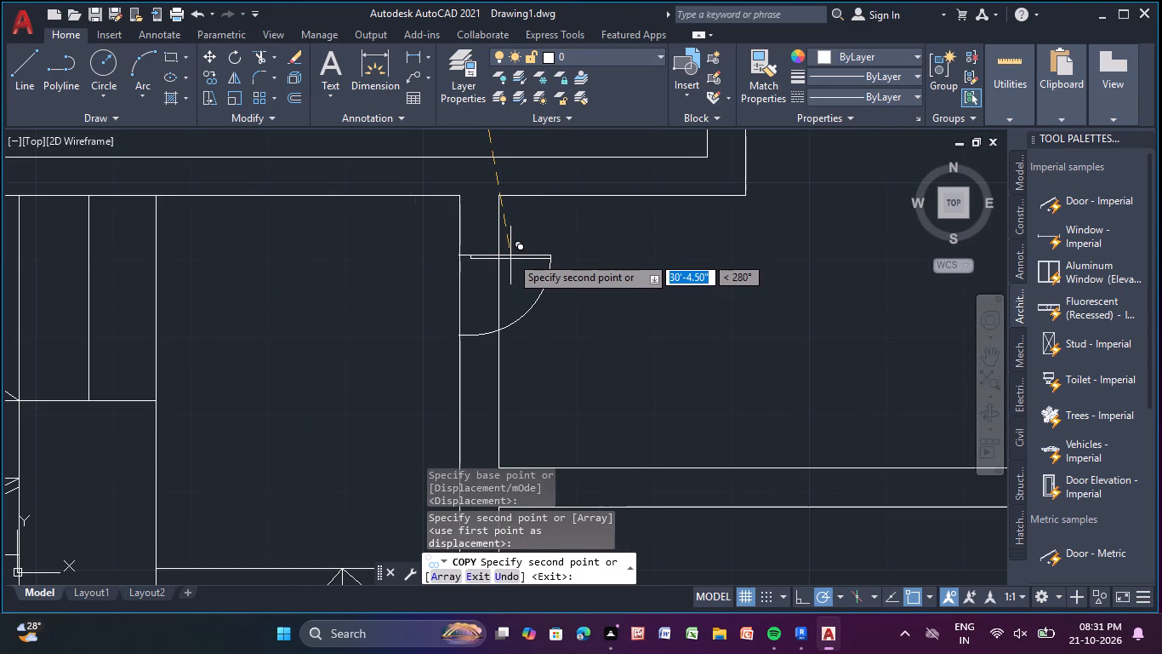
{"action": "left_click", "coordinate": [512, 255]}
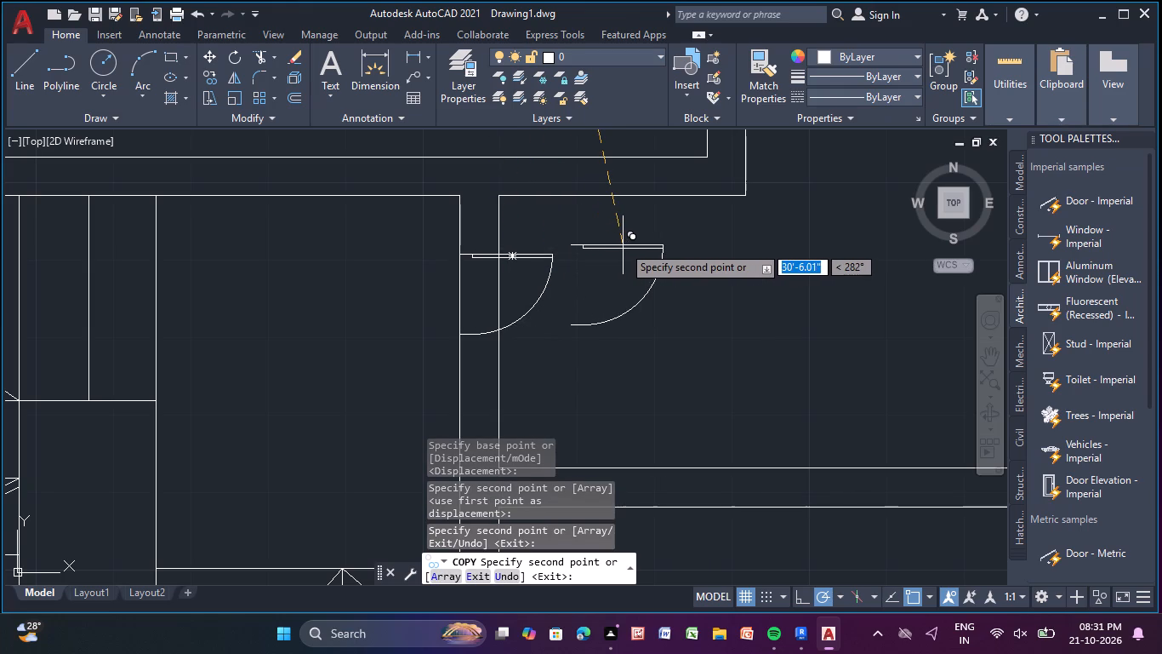
{"action": "scroll", "coordinate": [621, 246], "scroll_direction": "down", "scroll_amount": 4}
{"action": "middle_click_drag", "start_coordinate": [615, 267], "coordinate": [619, 297]}
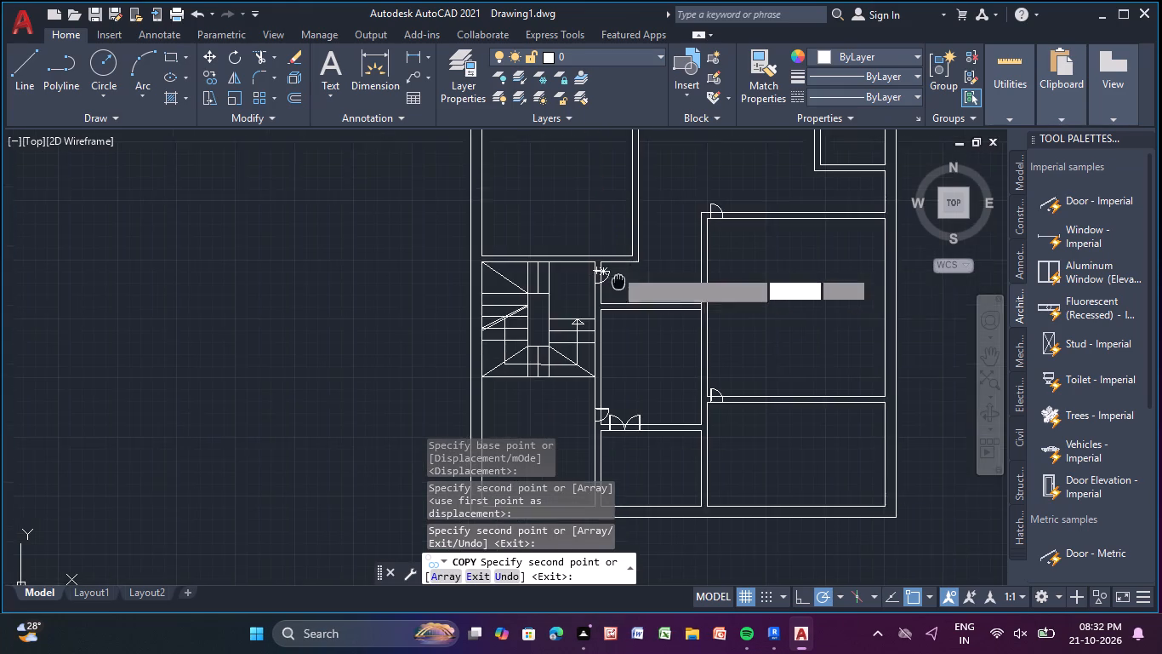
{"action": "middle_click_drag", "start_coordinate": [619, 297], "coordinate": [551, 514]}
{"action": "scroll", "coordinate": [585, 377], "scroll_direction": "down", "scroll_amount": 1}
{"action": "middle_click_drag", "start_coordinate": [591, 364], "coordinate": [547, 181]}
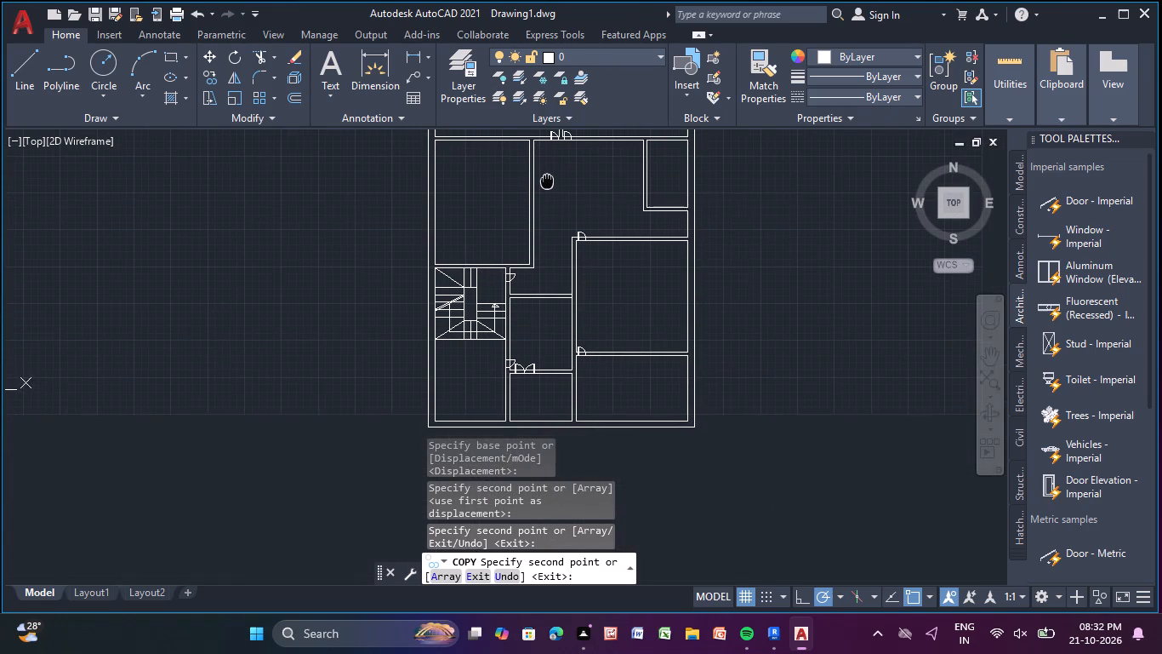
{"action": "middle_click_drag", "start_coordinate": [547, 181], "coordinate": [548, 181]}
{"action": "scroll", "coordinate": [528, 300], "scroll_direction": "up", "scroll_amount": 3}
{"action": "scroll", "coordinate": [528, 300], "scroll_direction": "down", "scroll_amount": 2}
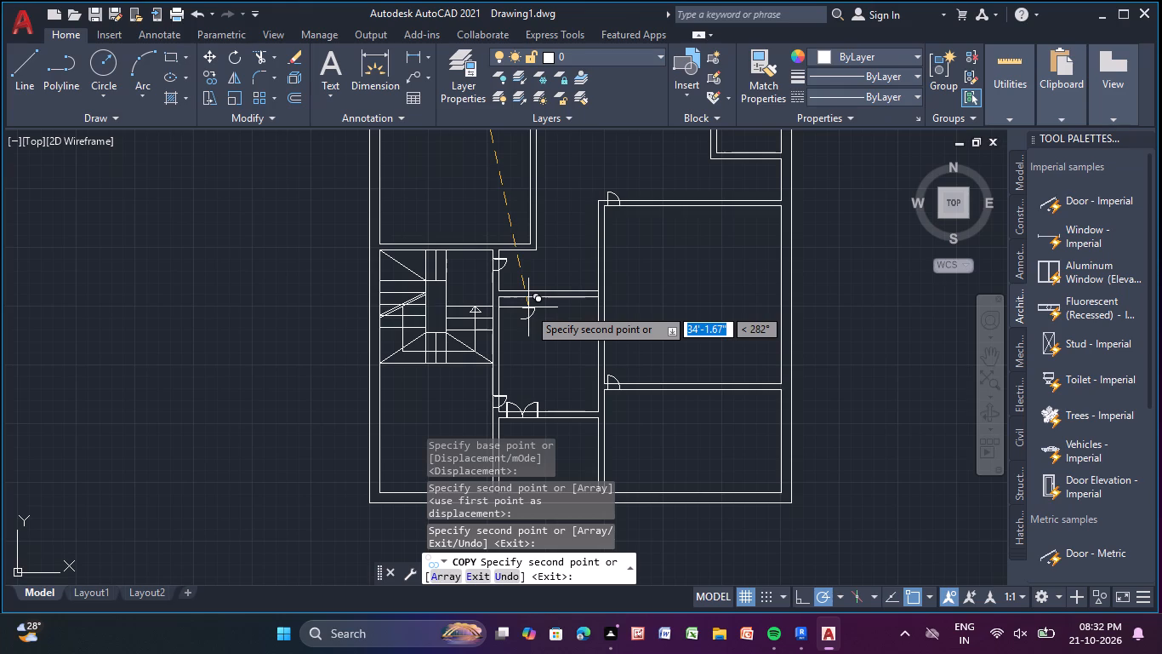
{"action": "middle_click_drag", "start_coordinate": [527, 315], "coordinate": [553, 329]}
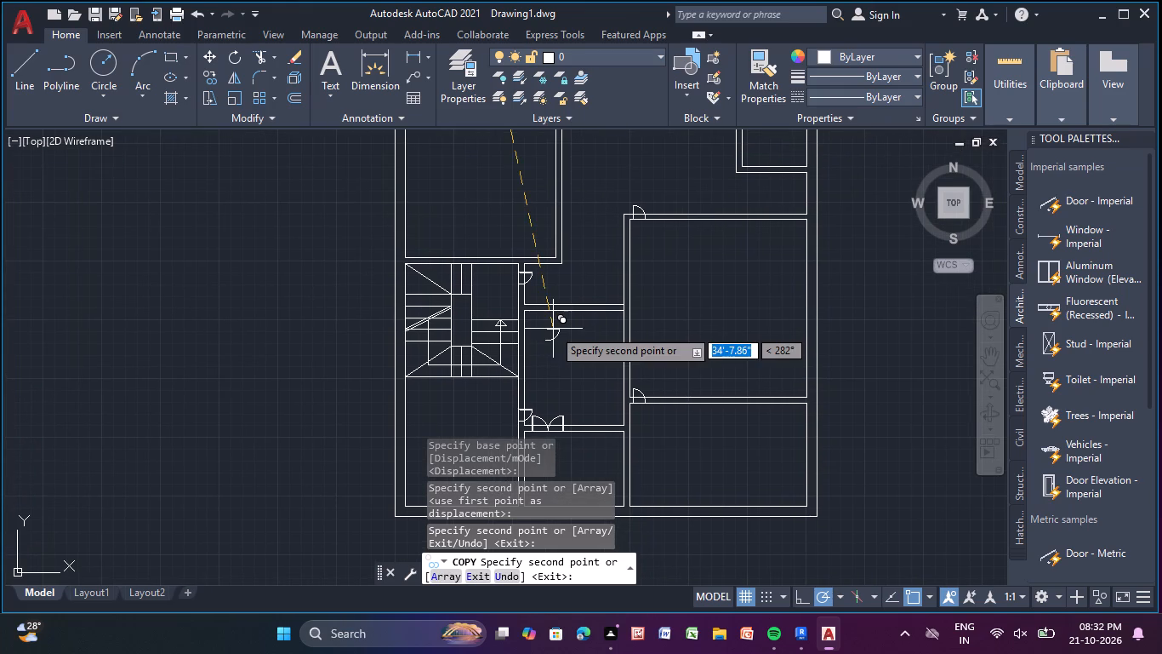
{"action": "key", "text": "Escape"}
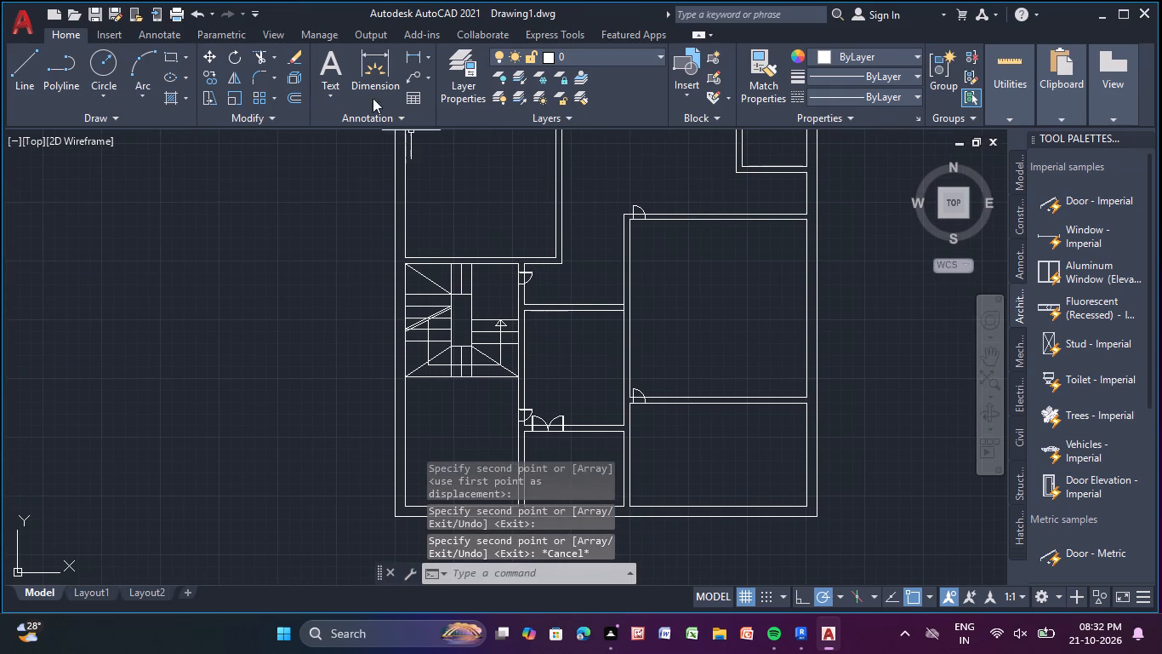
Extend the central room's west wall line north across the gap between the two partition lines beside the staircase.
{"action": "type", "text": "ex"}
{"action": "key", "text": "Return"}
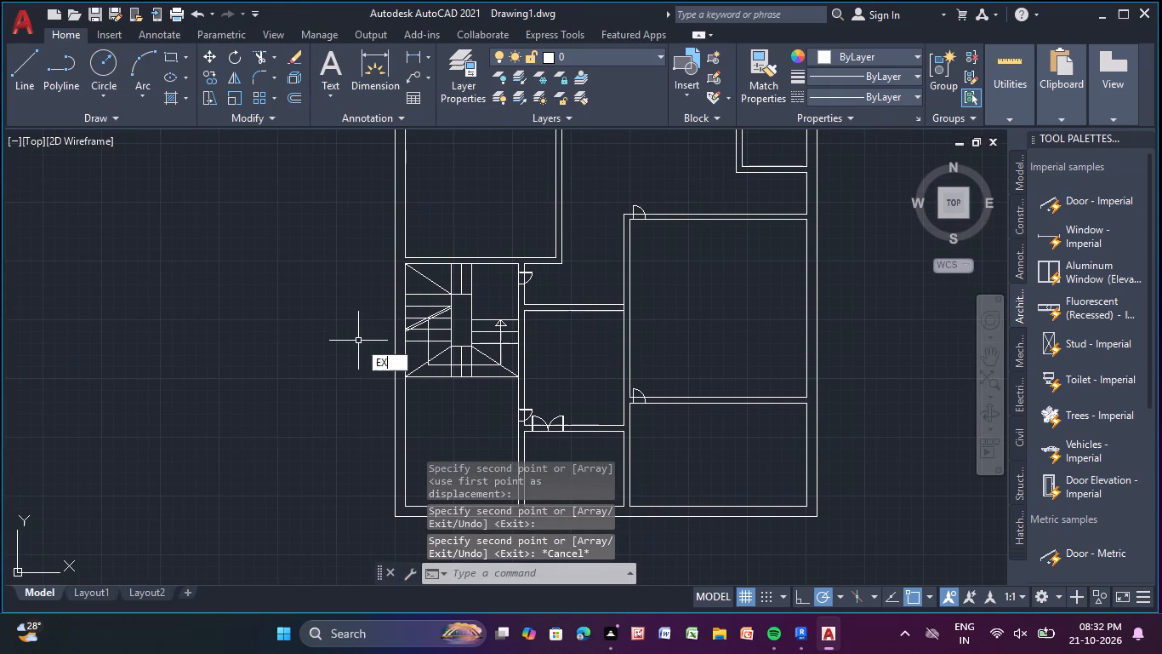
{"action": "scroll", "coordinate": [527, 323], "scroll_direction": "up", "scroll_amount": 3}
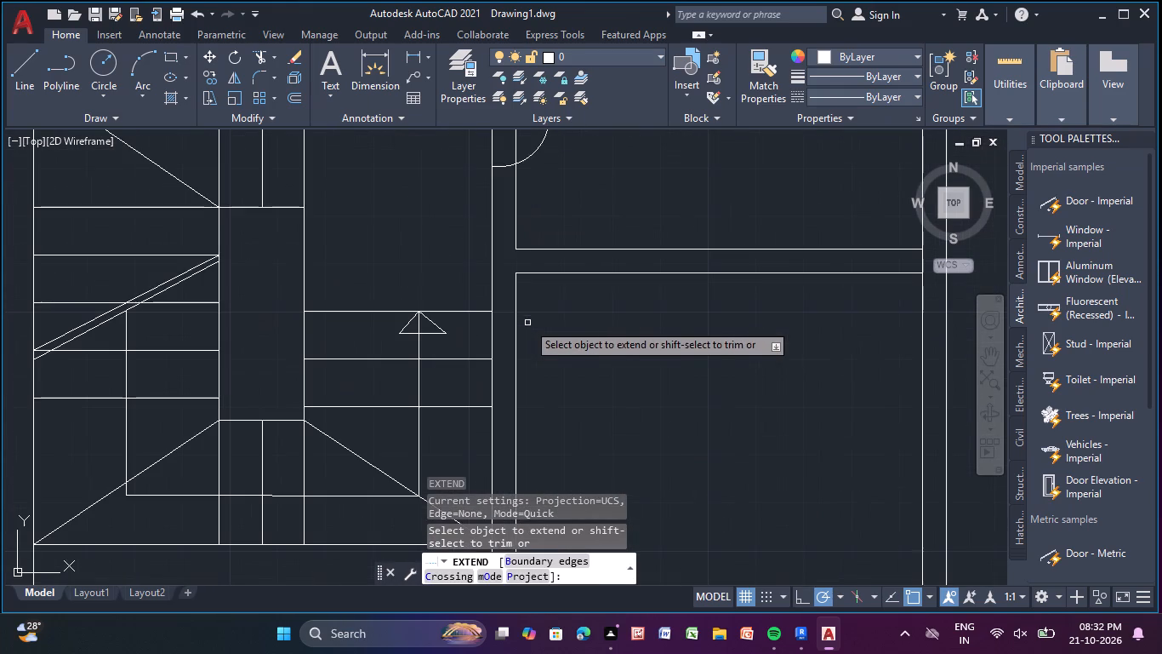
{"action": "left_click", "coordinate": [516, 295]}
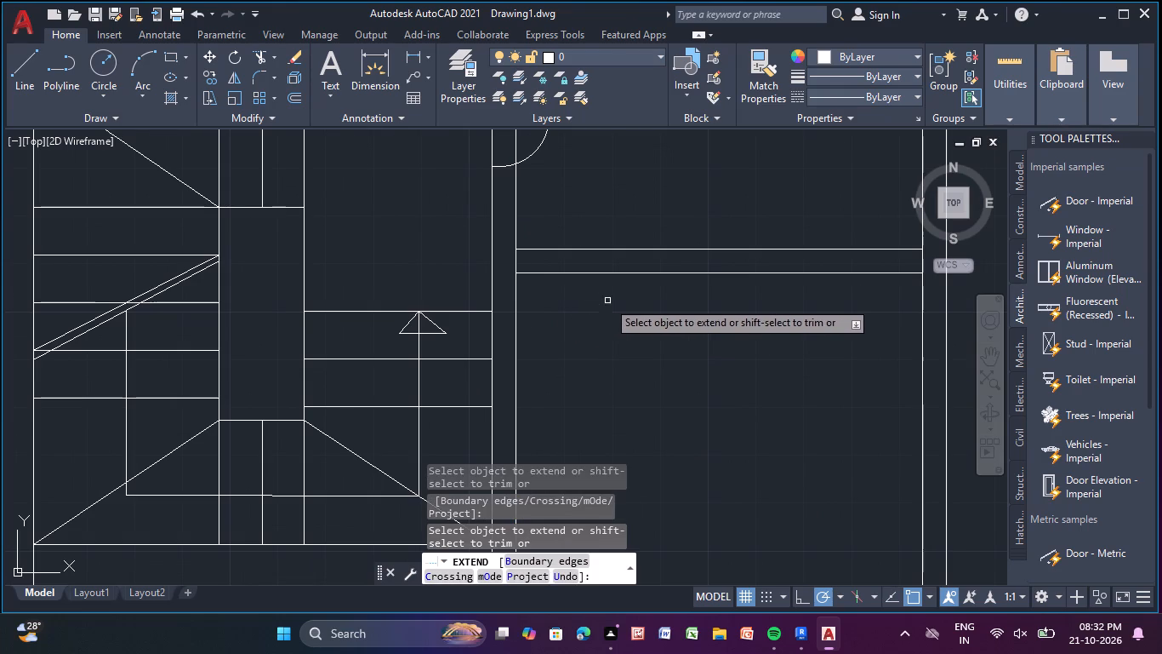
Trim away both lines of the partition east of the staircase to open the passage into the central room.
{"action": "left_click", "coordinate": [265, 56]}
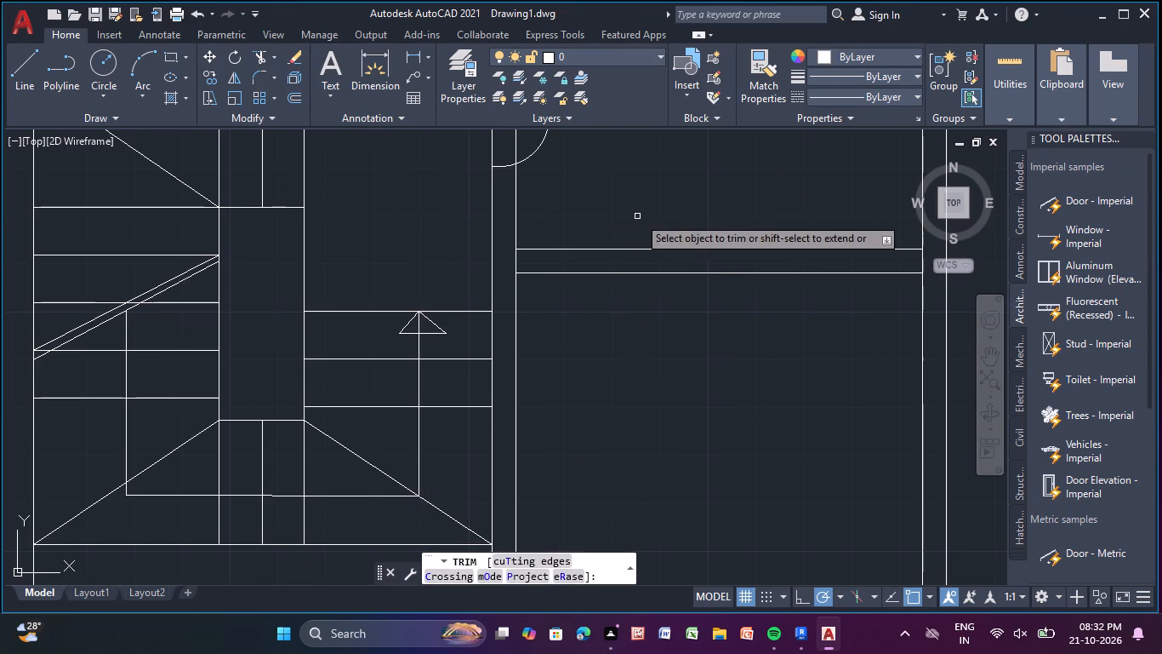
{"action": "left_click_drag", "start_coordinate": [649, 216], "coordinate": [674, 359]}
{"action": "scroll", "coordinate": [679, 357], "scroll_direction": "down", "scroll_amount": 3}
{"action": "middle_click_drag", "start_coordinate": [656, 314], "coordinate": [660, 304]}
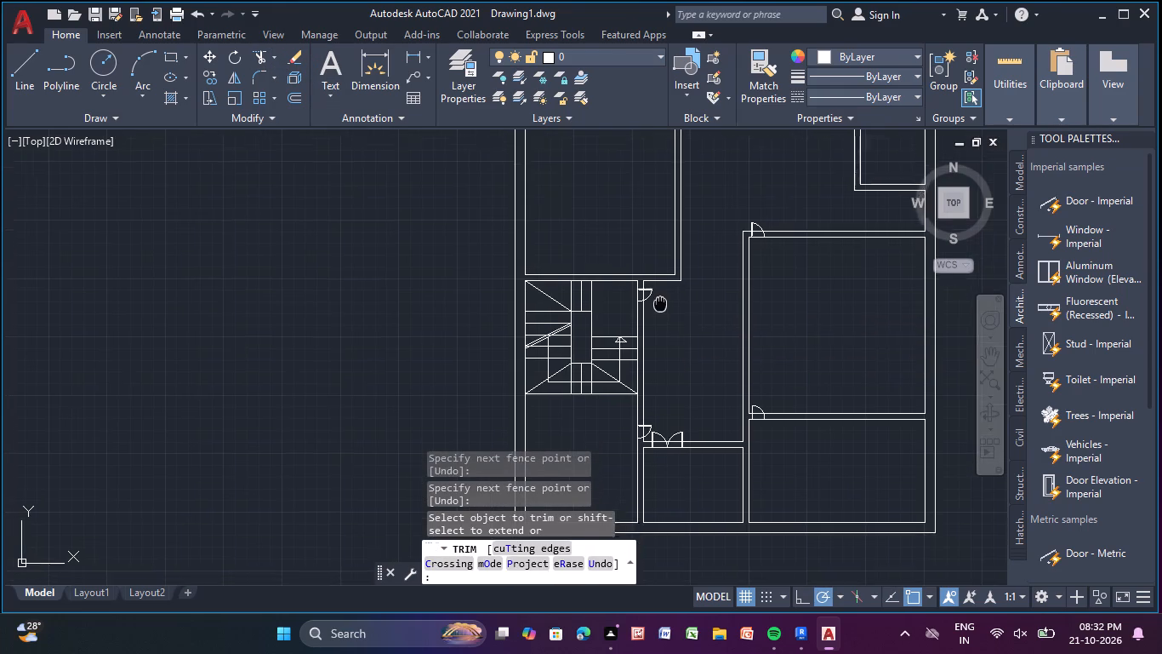
{"action": "middle_click_drag", "start_coordinate": [660, 304], "coordinate": [643, 250]}
{"action": "key", "text": "Escape"}
{"action": "key", "text": "grave"}
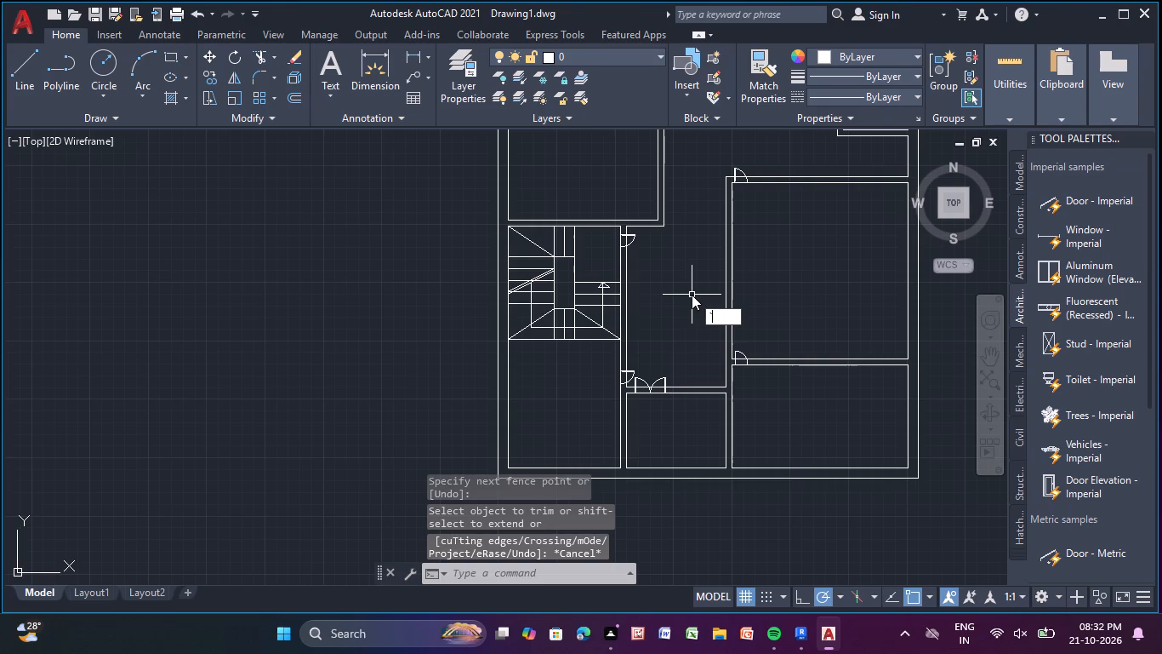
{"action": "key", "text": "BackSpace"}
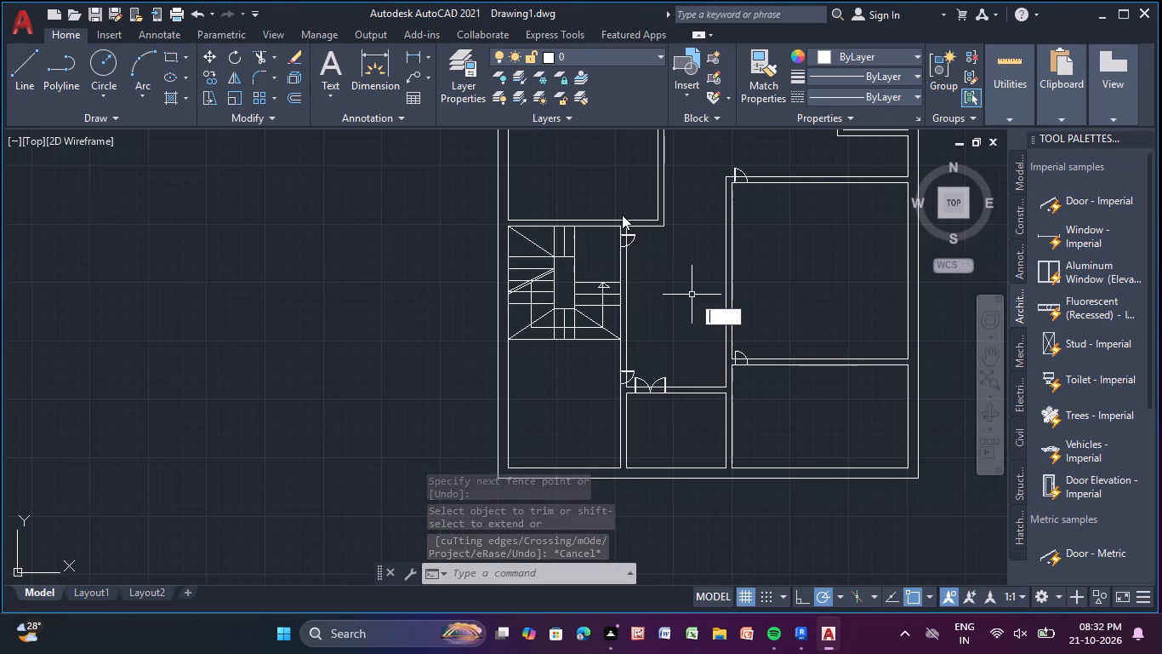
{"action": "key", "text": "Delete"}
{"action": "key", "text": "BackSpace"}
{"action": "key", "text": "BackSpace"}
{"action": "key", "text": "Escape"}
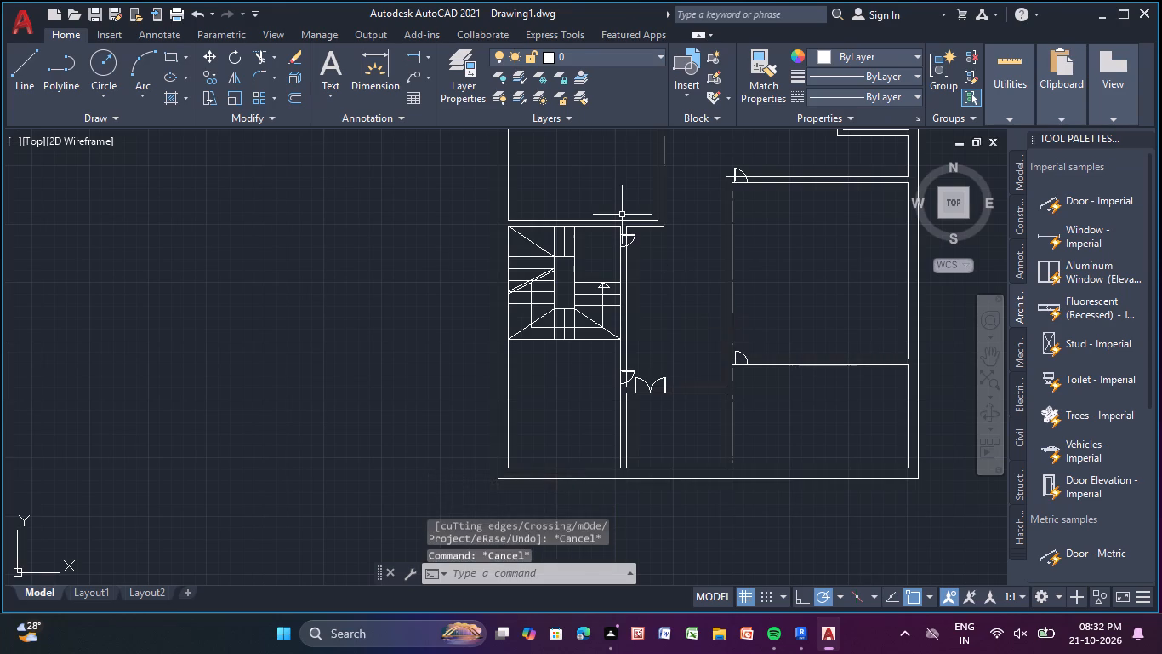
Trim the wall line crossing the openings of the two single doors in the central room's west wall.
{"action": "left_click", "coordinate": [263, 56]}
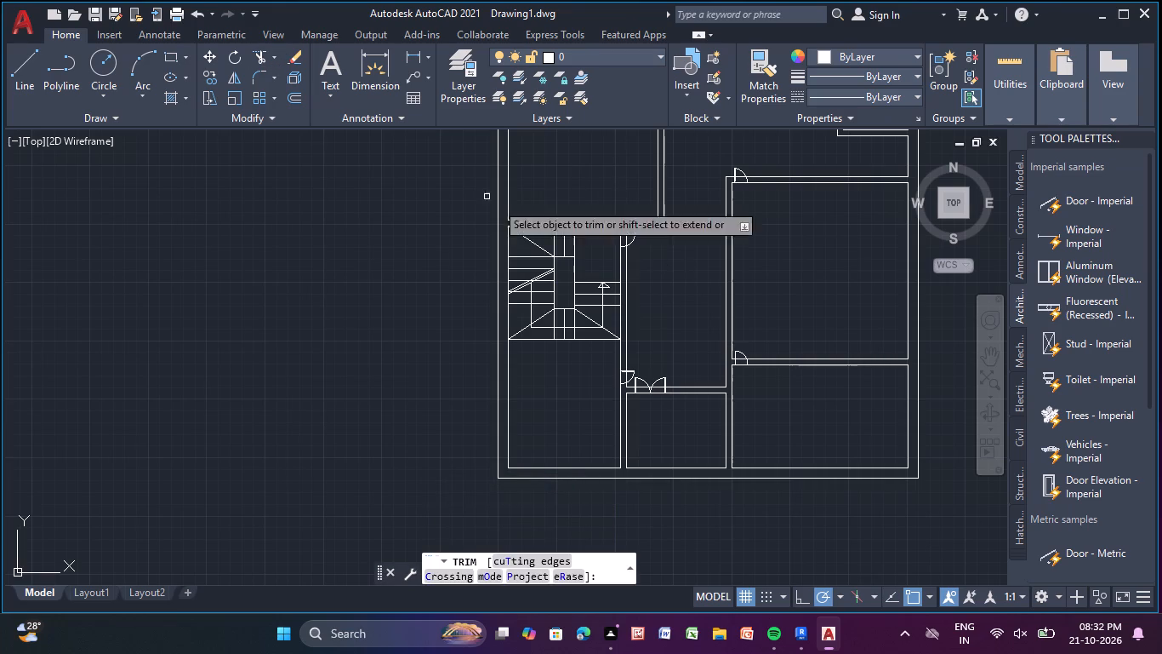
{"action": "scroll", "coordinate": [624, 242], "scroll_direction": "up", "scroll_amount": 5}
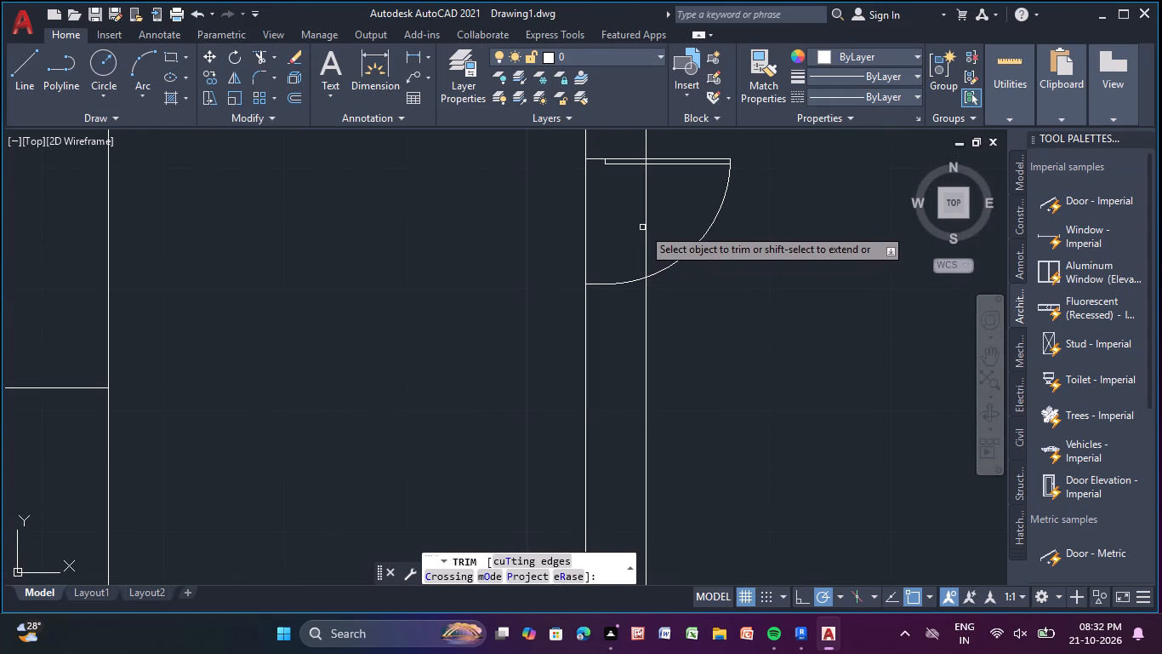
{"action": "left_click", "coordinate": [641, 218]}
{"action": "left_click", "coordinate": [653, 214]}
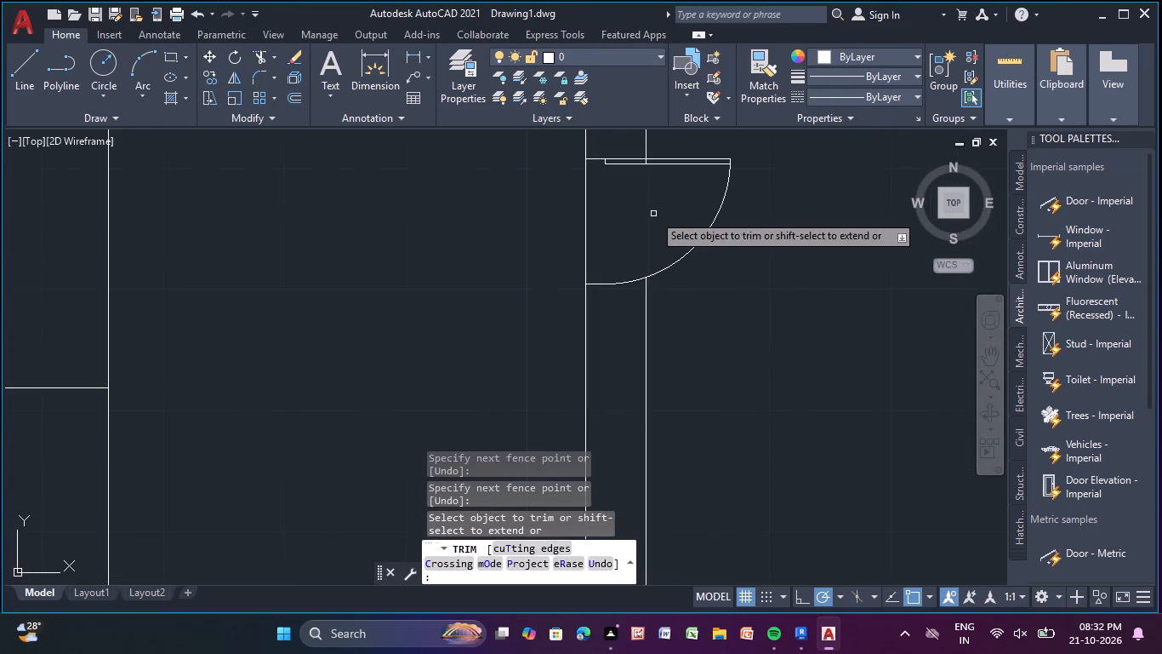
{"action": "scroll", "coordinate": [691, 316], "scroll_direction": "down", "scroll_amount": 4}
{"action": "middle_click_drag", "start_coordinate": [718, 388], "coordinate": [650, 183]}
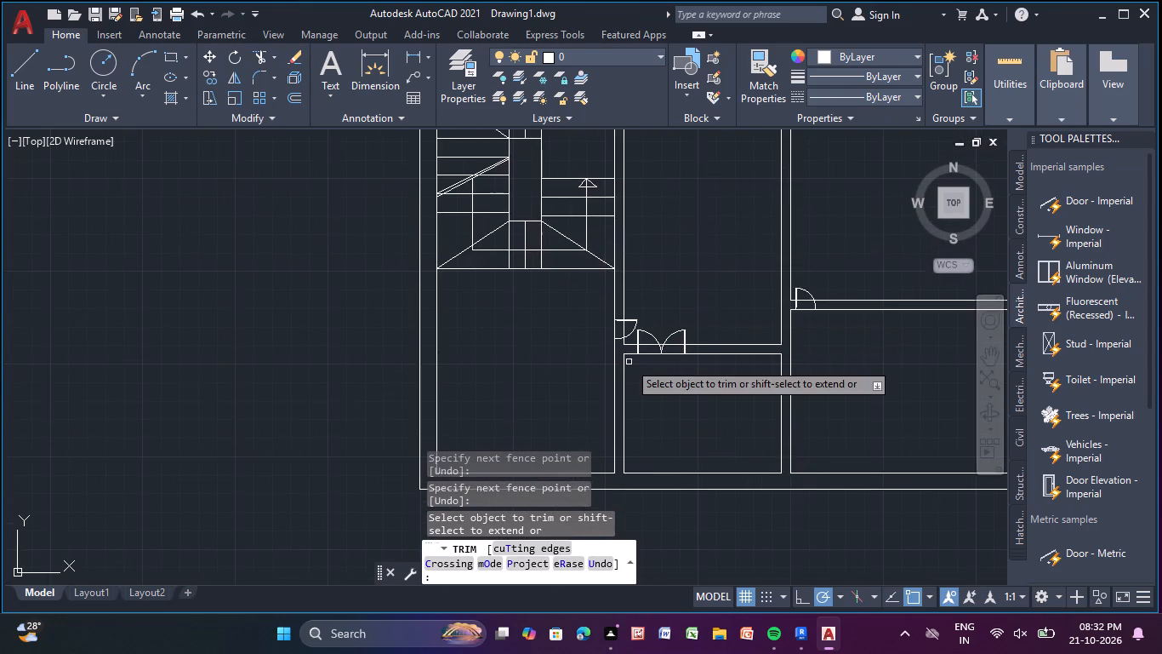
{"action": "scroll", "coordinate": [628, 361], "scroll_direction": "up", "scroll_amount": 3}
{"action": "left_click", "coordinate": [616, 235]}
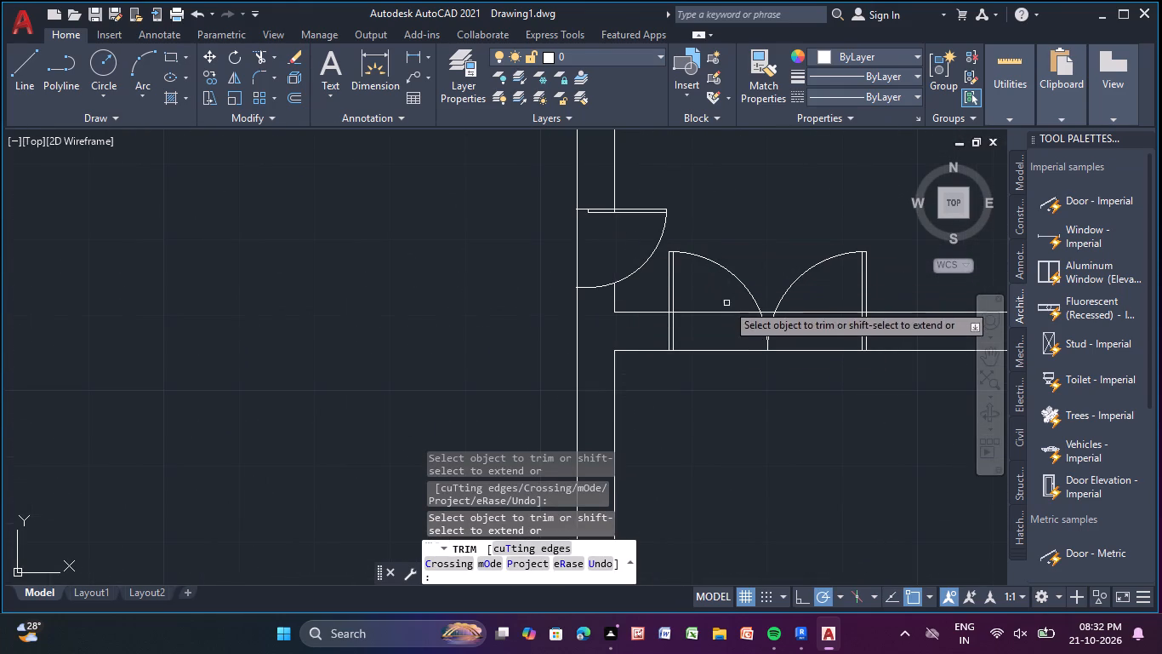
Trim the wall line inside the double door's opening in the central room's south wall, including the short piece between the leaves.
{"action": "left_click_drag", "start_coordinate": [726, 307], "coordinate": [722, 323]}
{"action": "left_click_drag", "start_coordinate": [812, 305], "coordinate": [811, 328]}
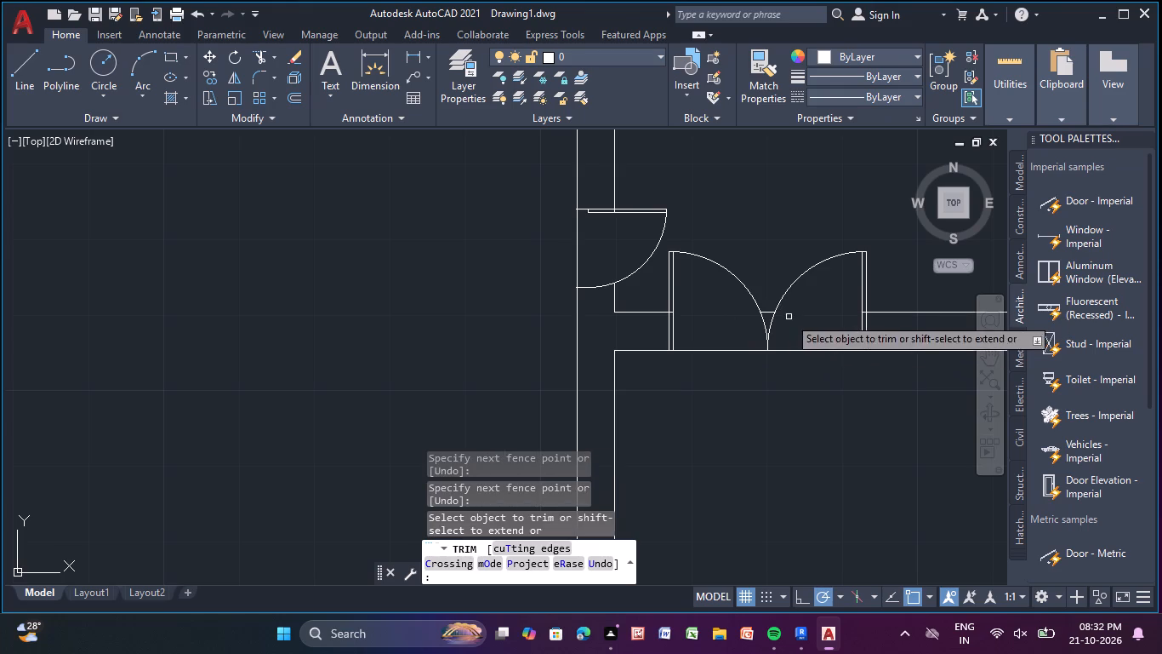
{"action": "left_click", "coordinate": [768, 313]}
Trim the wall lines crossing the door openings in the north walls of the southeast room and the large east room above it.
{"action": "scroll", "coordinate": [771, 307], "scroll_direction": "down", "scroll_amount": 2}
{"action": "middle_click_drag", "start_coordinate": [784, 239], "coordinate": [784, 240]}
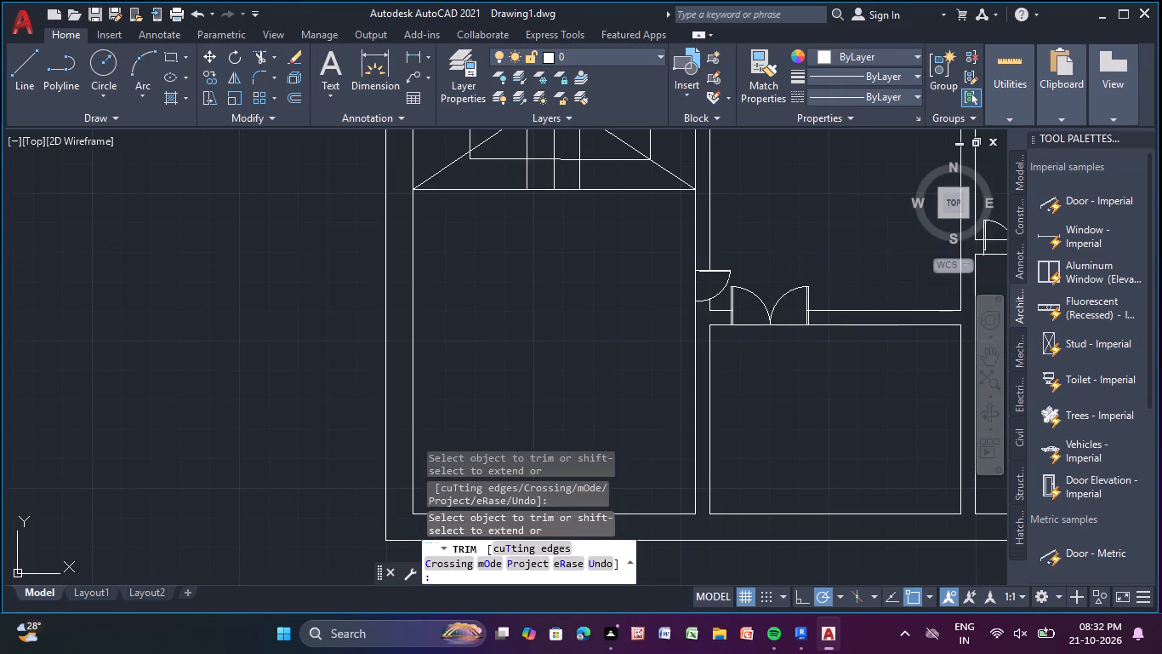
{"action": "middle_click_drag", "start_coordinate": [784, 240], "coordinate": [609, 378]}
{"action": "scroll", "coordinate": [778, 256], "scroll_direction": "down", "scroll_amount": 1}
{"action": "scroll", "coordinate": [783, 387], "scroll_direction": "up", "scroll_amount": 3}
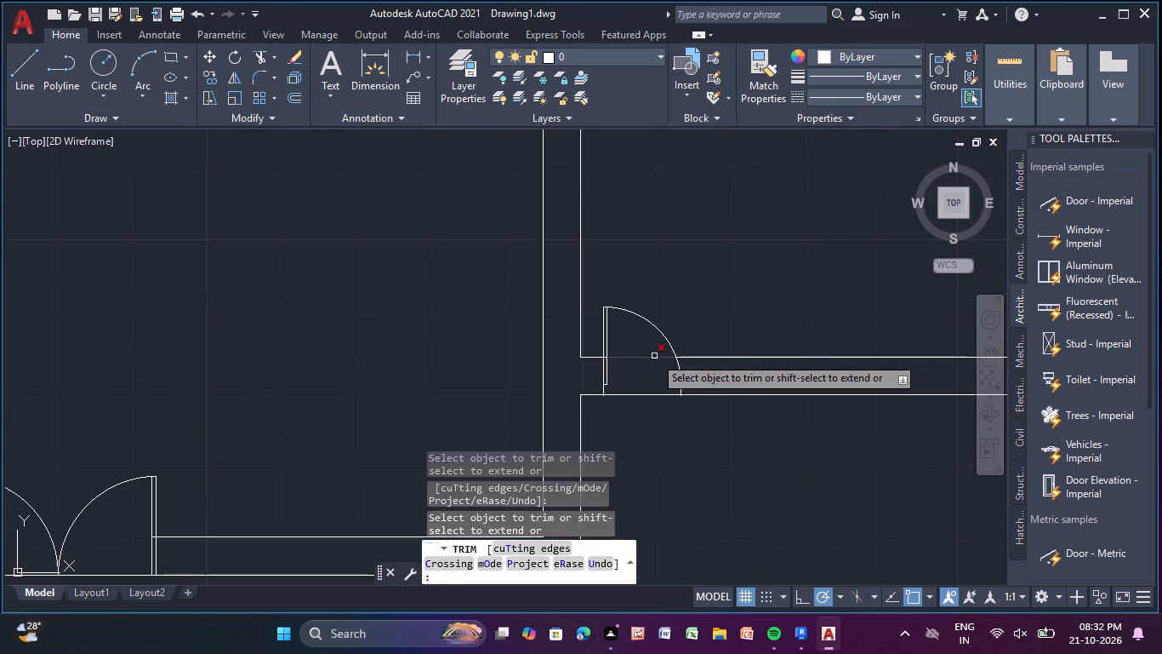
{"action": "left_click_drag", "start_coordinate": [642, 360], "coordinate": [635, 366]}
{"action": "left_click_drag", "start_coordinate": [631, 360], "coordinate": [635, 347]}
{"action": "left_click_drag", "start_coordinate": [635, 347], "coordinate": [635, 366]}
{"action": "scroll", "coordinate": [681, 318], "scroll_direction": "down", "scroll_amount": 3}
{"action": "middle_click_drag", "start_coordinate": [709, 249], "coordinate": [715, 472]}
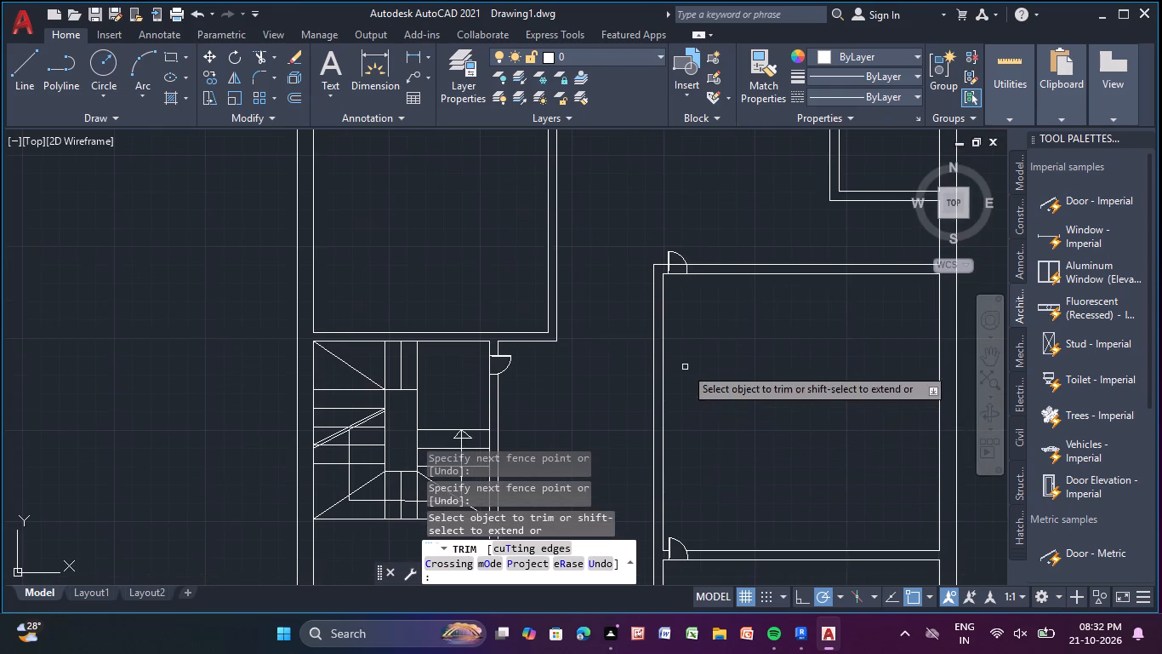
{"action": "scroll", "coordinate": [676, 272], "scroll_direction": "up", "scroll_amount": 4}
{"action": "left_click_drag", "start_coordinate": [669, 203], "coordinate": [674, 236]}
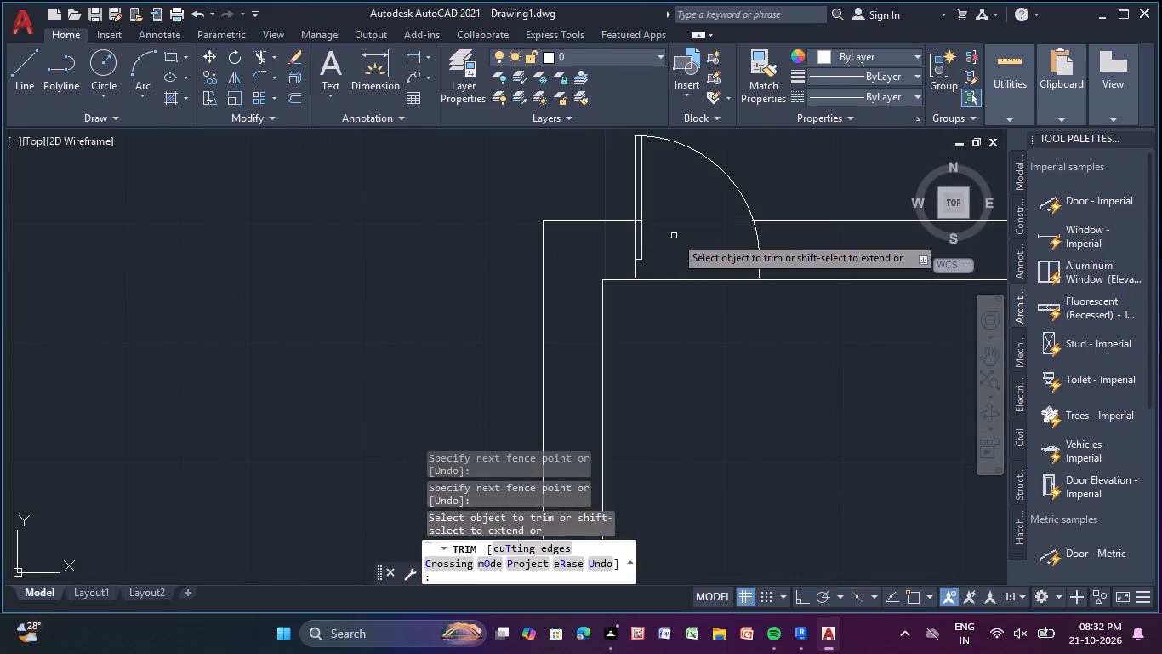
Trim the wall lines crossing the two neighbouring doors in the south wall of the two large northern rooms.
{"action": "scroll", "coordinate": [675, 236], "scroll_direction": "down", "scroll_amount": 4}
{"action": "scroll", "coordinate": [576, 554], "scroll_direction": "up", "scroll_amount": 1}
{"action": "scroll", "coordinate": [647, 393], "scroll_direction": "down", "scroll_amount": 2}
{"action": "middle_click_drag", "start_coordinate": [696, 376], "coordinate": [686, 427]}
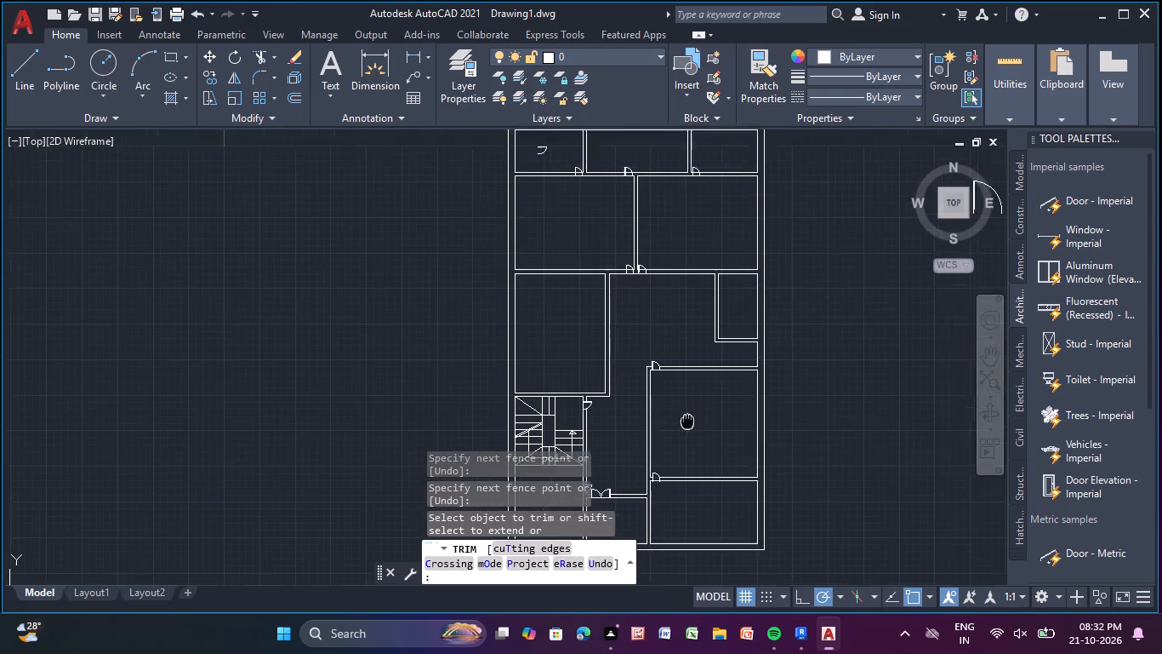
{"action": "middle_click_drag", "start_coordinate": [686, 427], "coordinate": [664, 512]}
{"action": "scroll", "coordinate": [610, 364], "scroll_direction": "up", "scroll_amount": 8}
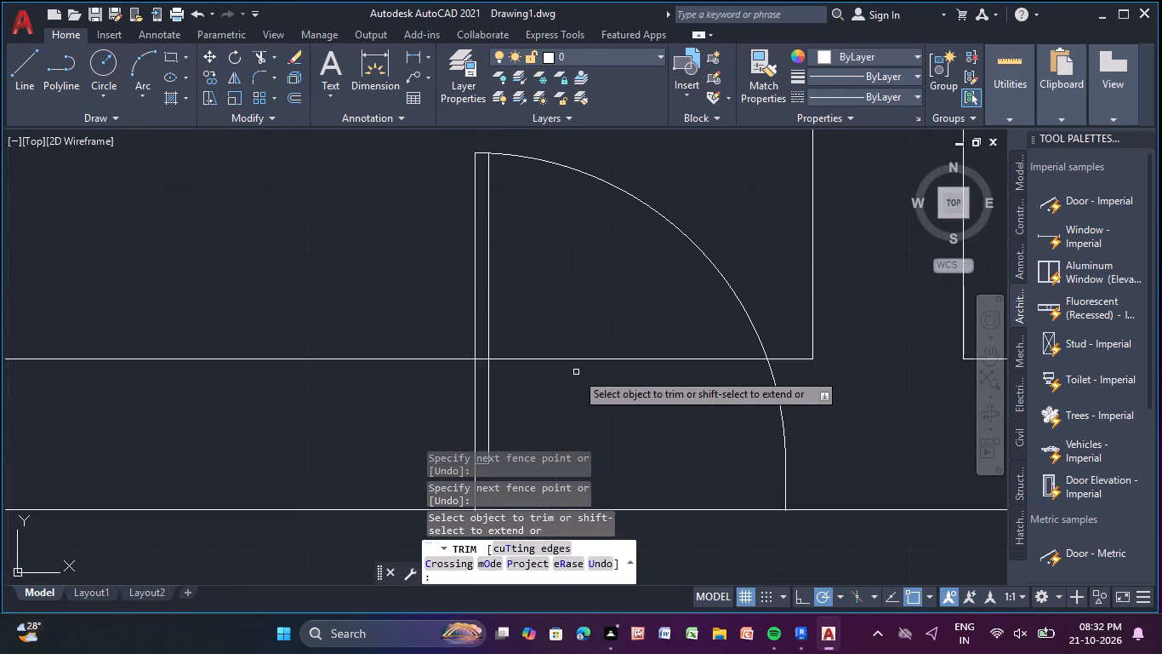
{"action": "left_click_drag", "start_coordinate": [575, 344], "coordinate": [598, 433]}
{"action": "scroll", "coordinate": [604, 425], "scroll_direction": "down", "scroll_amount": 6}
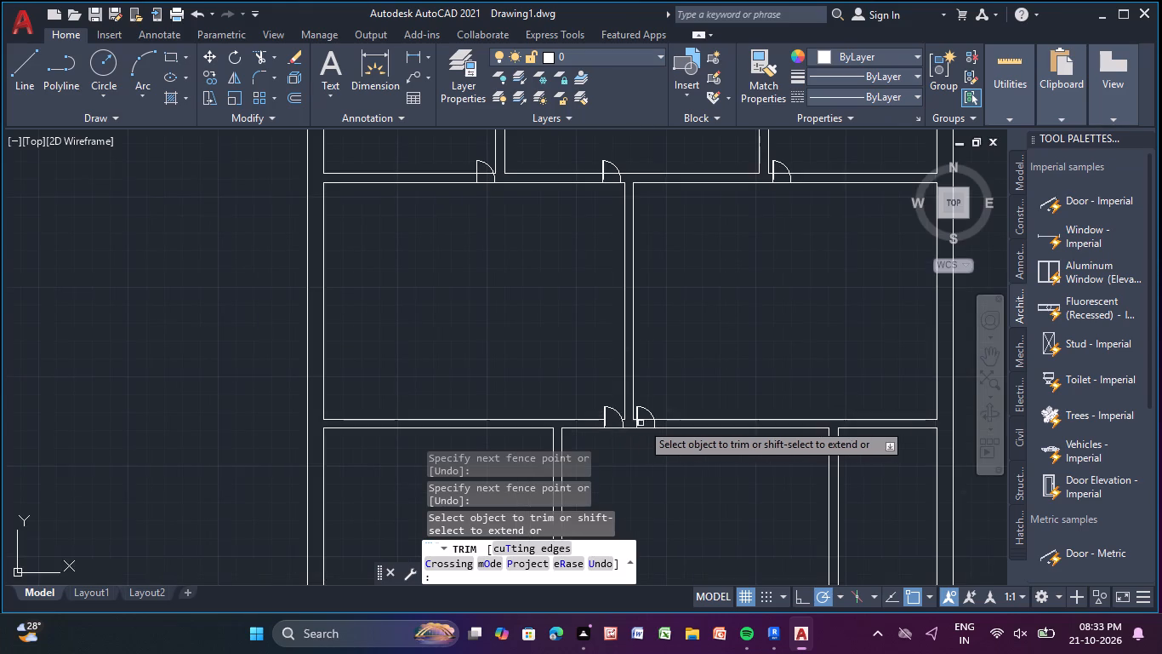
{"action": "scroll", "coordinate": [649, 420], "scroll_direction": "up", "scroll_amount": 4}
{"action": "left_click_drag", "start_coordinate": [639, 413], "coordinate": [629, 434]}
Trim the wall line crossing the west and middle door openings in the south wall of the northernmost row of rooms.
{"action": "scroll", "coordinate": [628, 433], "scroll_direction": "down", "scroll_amount": 4}
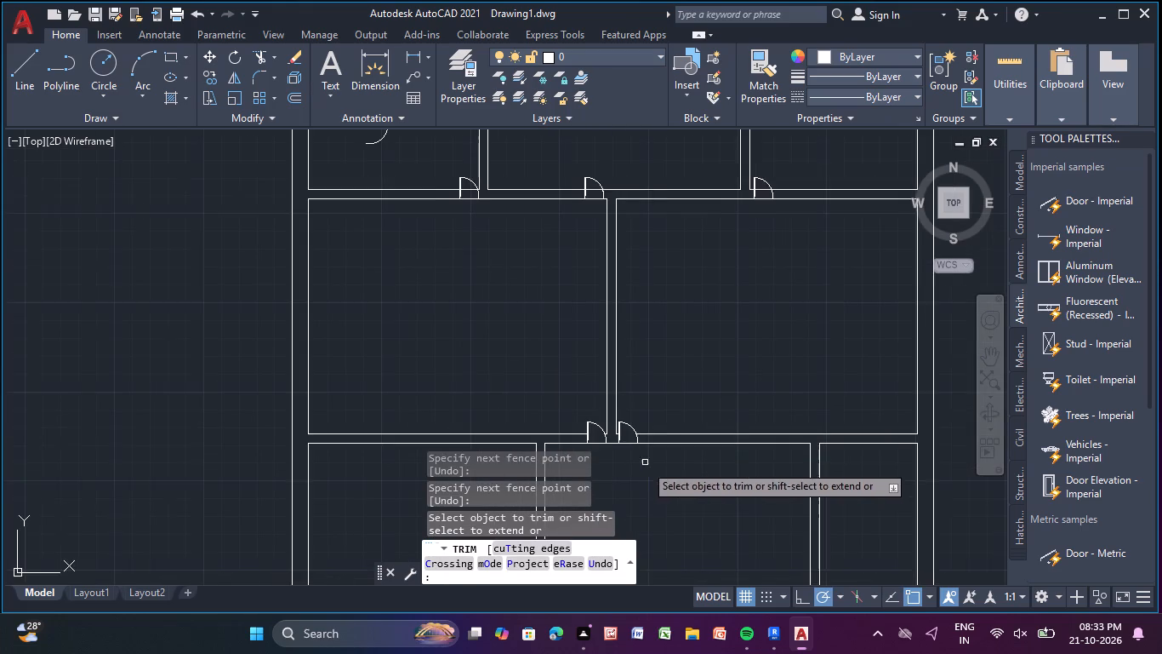
{"action": "middle_click_drag", "start_coordinate": [656, 490], "coordinate": [591, 433]}
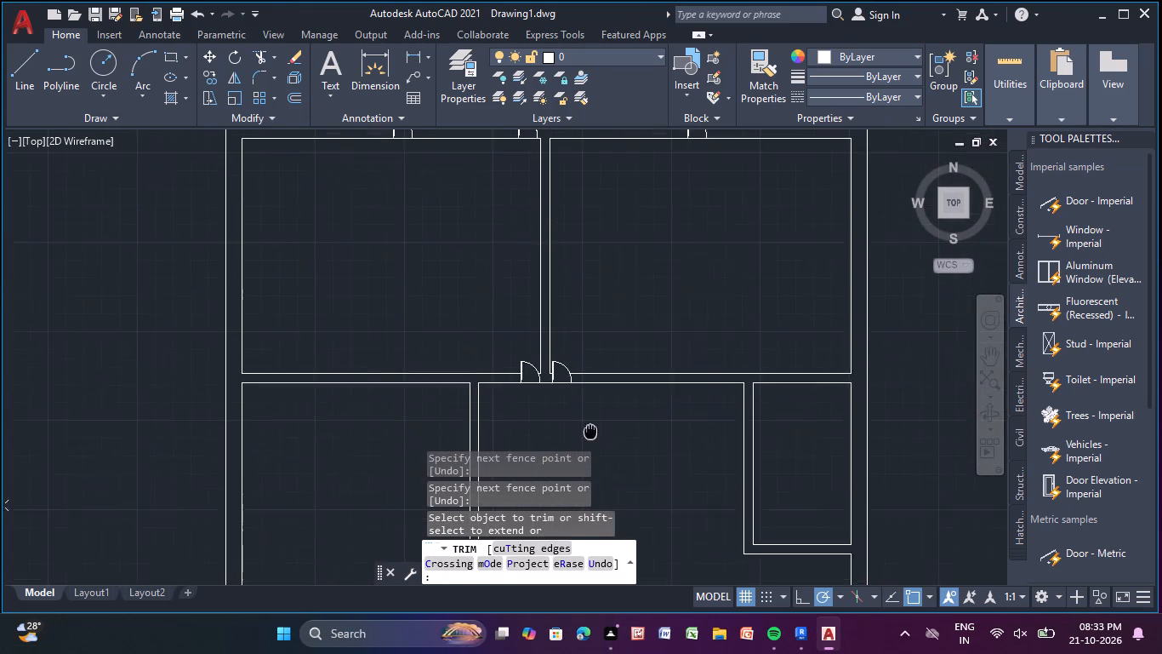
{"action": "middle_click_drag", "start_coordinate": [591, 433], "coordinate": [591, 442]}
{"action": "middle_click_drag", "start_coordinate": [662, 353], "coordinate": [690, 404]}
{"action": "middle_click_drag", "start_coordinate": [373, 255], "coordinate": [365, 406]}
{"action": "scroll", "coordinate": [417, 354], "scroll_direction": "up", "scroll_amount": 4}
{"action": "left_click_drag", "start_coordinate": [434, 282], "coordinate": [436, 318]}
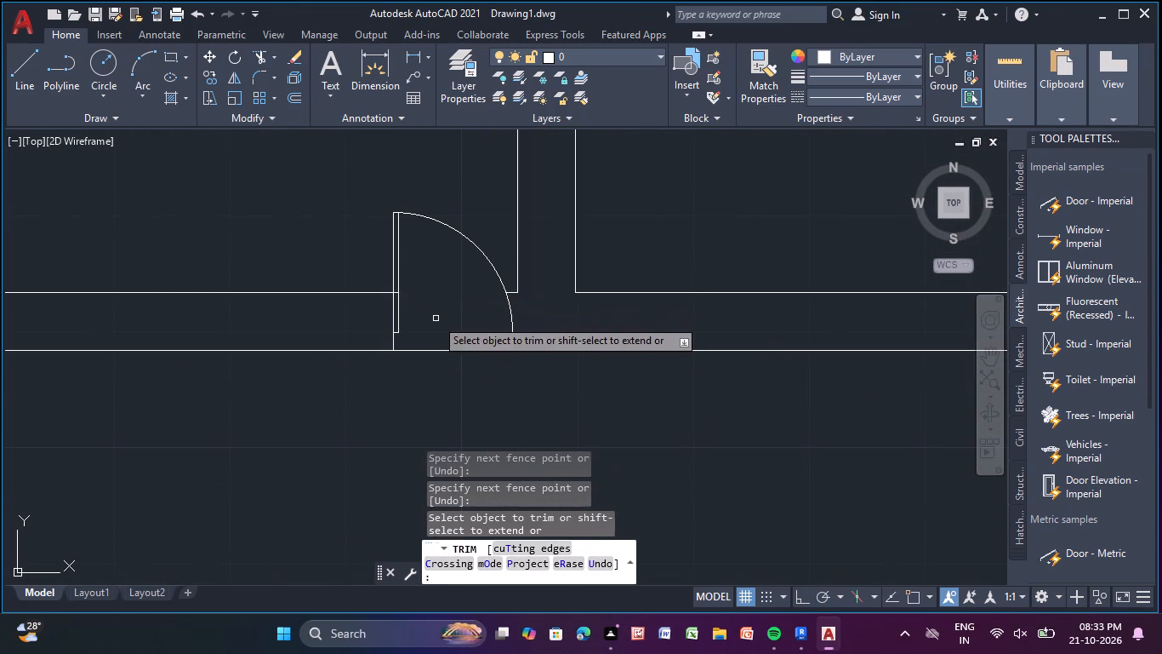
{"action": "scroll", "coordinate": [436, 319], "scroll_direction": "down", "scroll_amount": 2}
{"action": "scroll", "coordinate": [551, 359], "scroll_direction": "down", "scroll_amount": 1}
{"action": "middle_click_drag", "start_coordinate": [515, 362], "coordinate": [227, 375]}
{"action": "scroll", "coordinate": [456, 352], "scroll_direction": "up", "scroll_amount": 2}
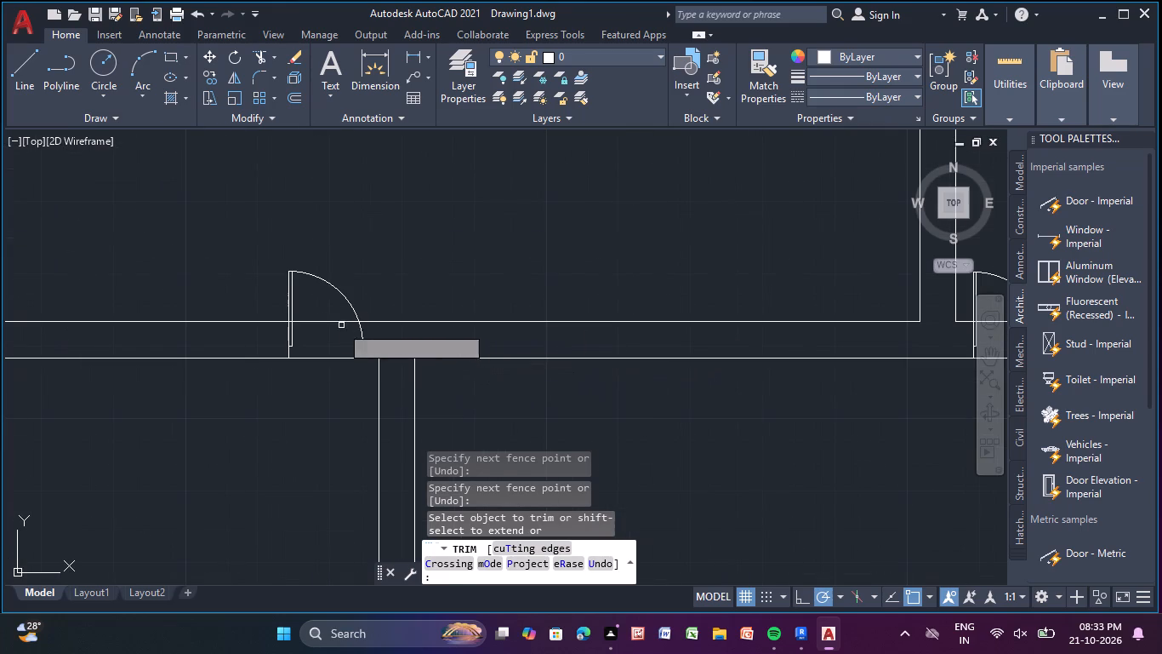
{"action": "left_click_drag", "start_coordinate": [324, 319], "coordinate": [323, 336]}
Trim the wall line crossing the door opening of the northeast corner room and finish trimming.
{"action": "scroll", "coordinate": [640, 321], "scroll_direction": "down", "scroll_amount": 2}
{"action": "middle_click_drag", "start_coordinate": [655, 347], "coordinate": [469, 358]}
{"action": "left_click", "coordinate": [517, 391]}
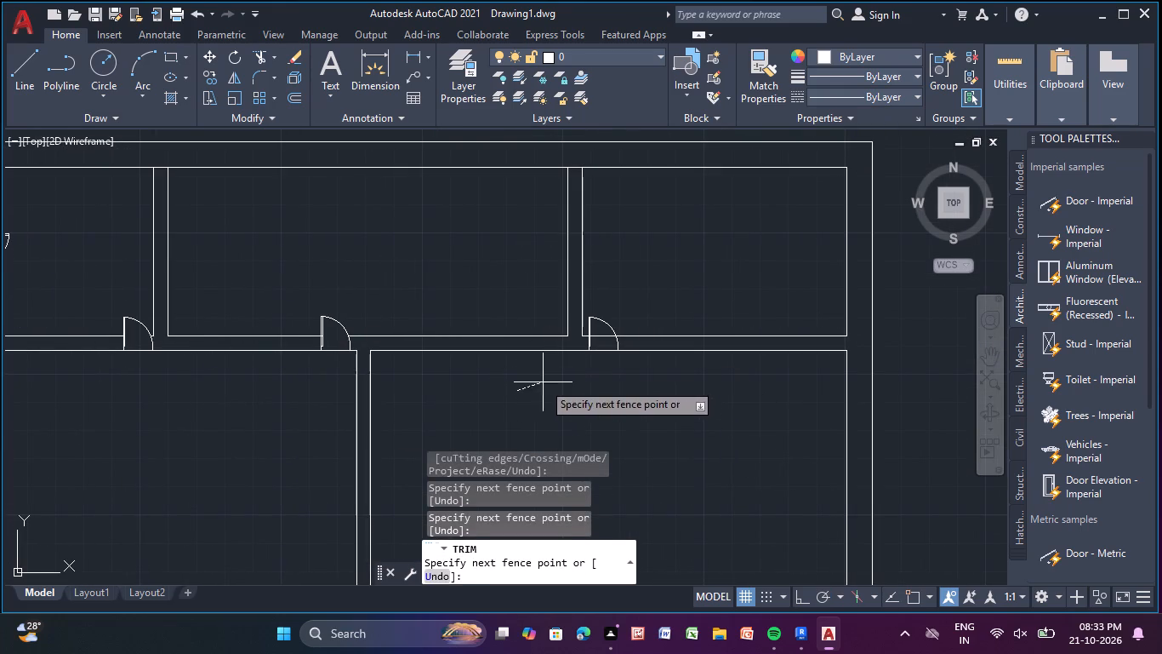
{"action": "left_click", "coordinate": [543, 383]}
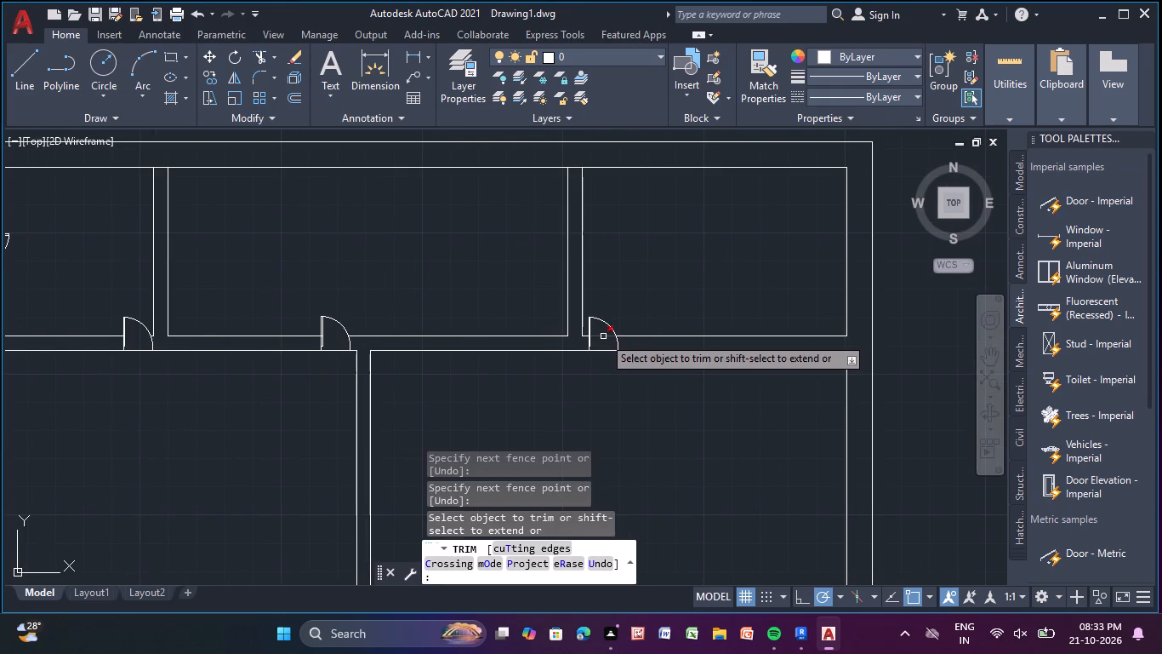
{"action": "left_click", "coordinate": [602, 336]}
{"action": "scroll", "coordinate": [635, 422], "scroll_direction": "down", "scroll_amount": 3}
{"action": "middle_click_drag", "start_coordinate": [634, 425], "coordinate": [612, 353]}
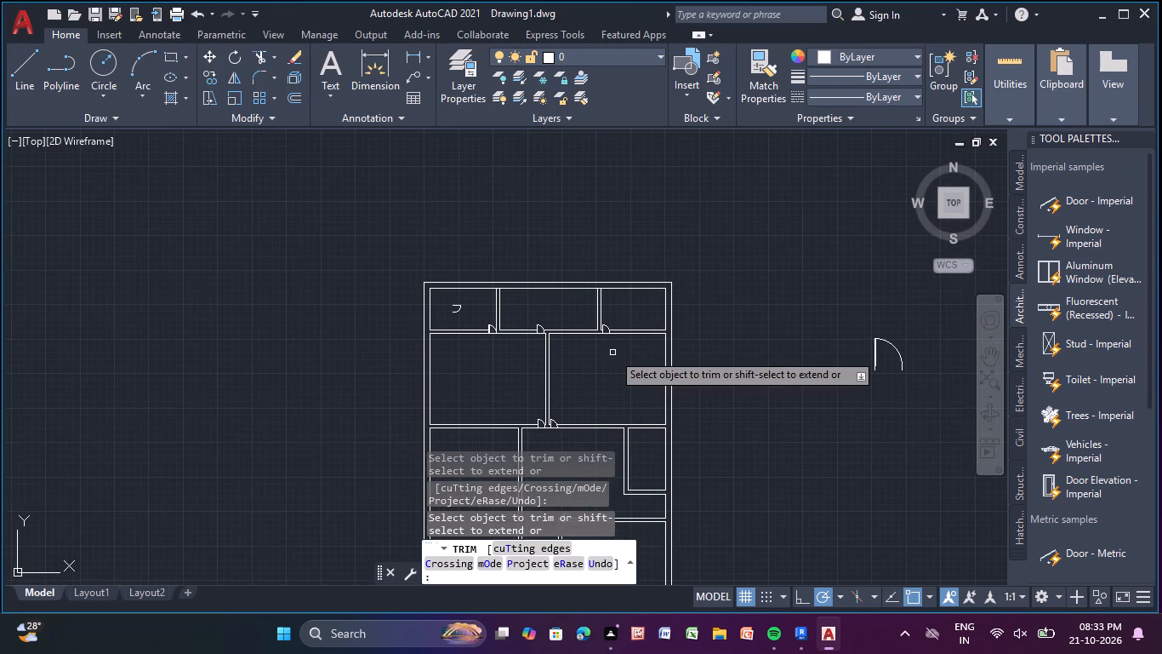
{"action": "key", "text": "Escape"}
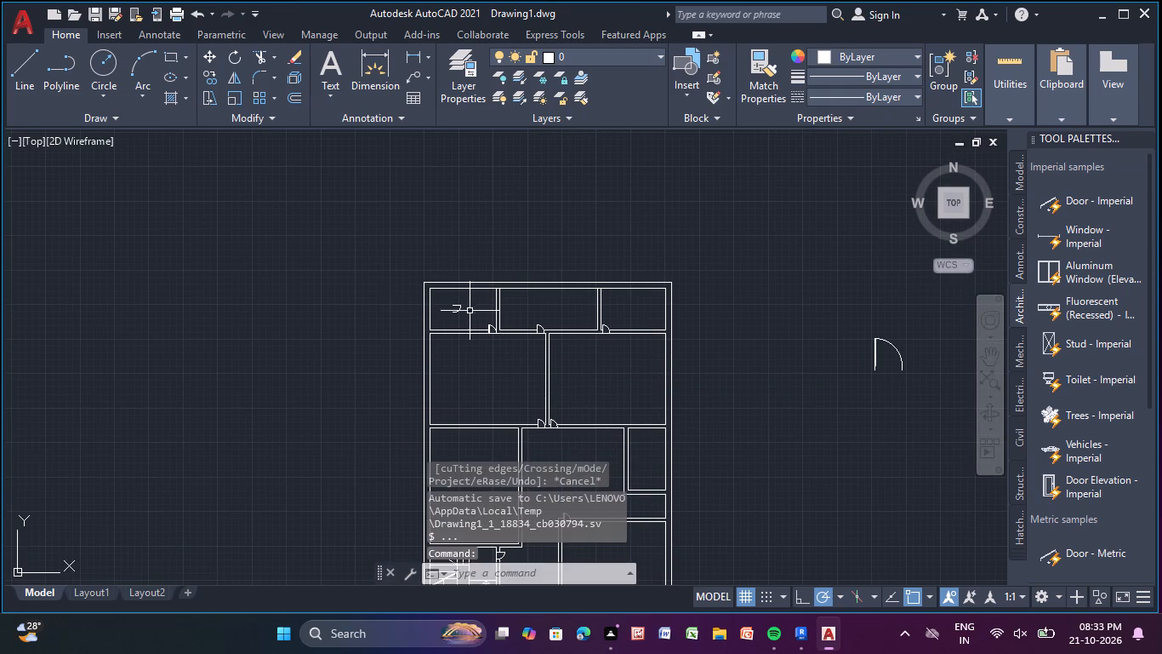
Delete the stray rotated door standing free inside the northwest corner room.
{"action": "scroll", "coordinate": [470, 311], "scroll_direction": "up", "scroll_amount": 3}
{"action": "left_click", "coordinate": [424, 301]}
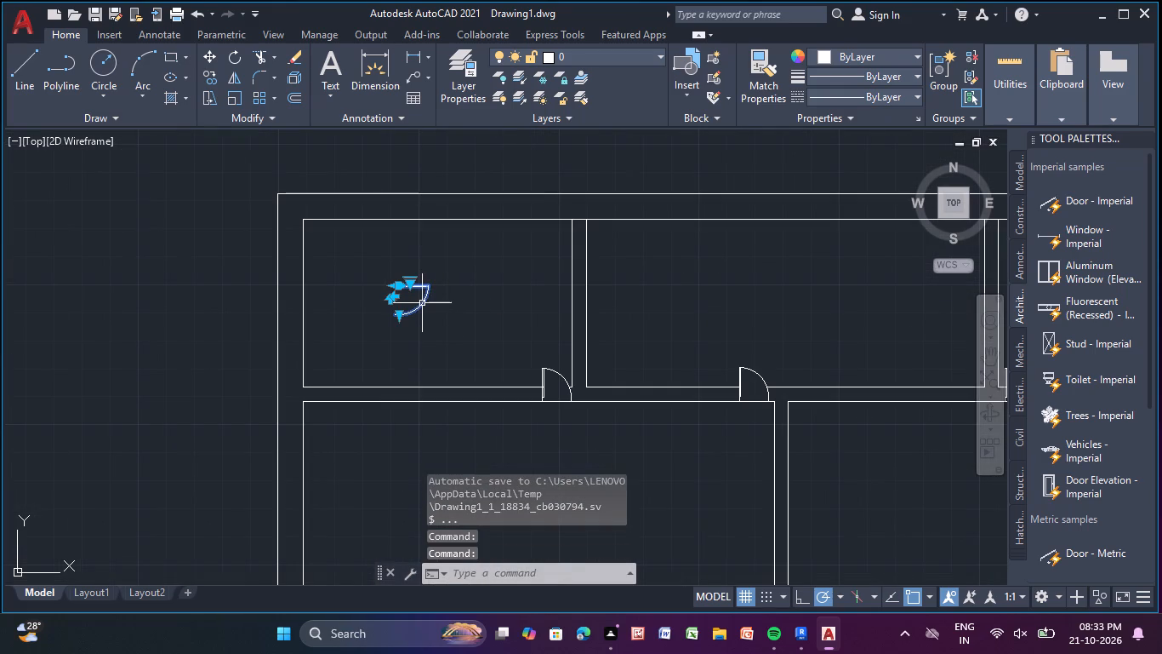
{"action": "key", "text": "Delete"}
Delete the spare single door block lying outside the plan, east of the building.
{"action": "scroll", "coordinate": [456, 322], "scroll_direction": "down", "scroll_amount": 3}
{"action": "middle_click_drag", "start_coordinate": [782, 367], "coordinate": [732, 364]}
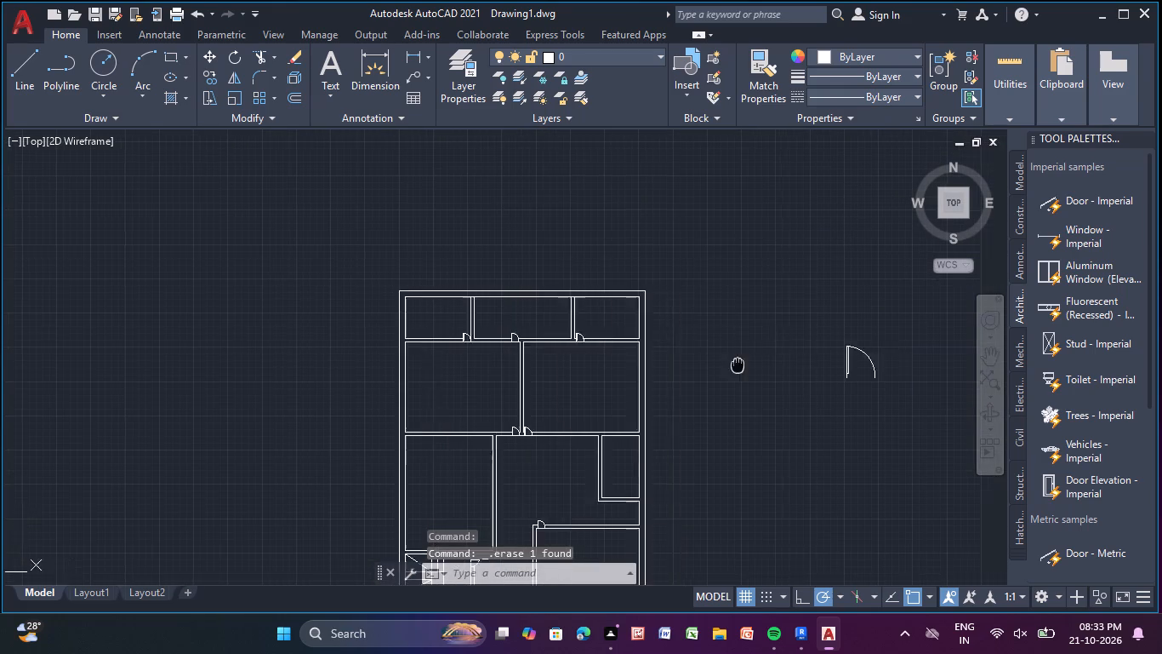
{"action": "middle_click_drag", "start_coordinate": [732, 364], "coordinate": [581, 335]}
{"action": "left_click_drag", "start_coordinate": [620, 335], "coordinate": [670, 410]}
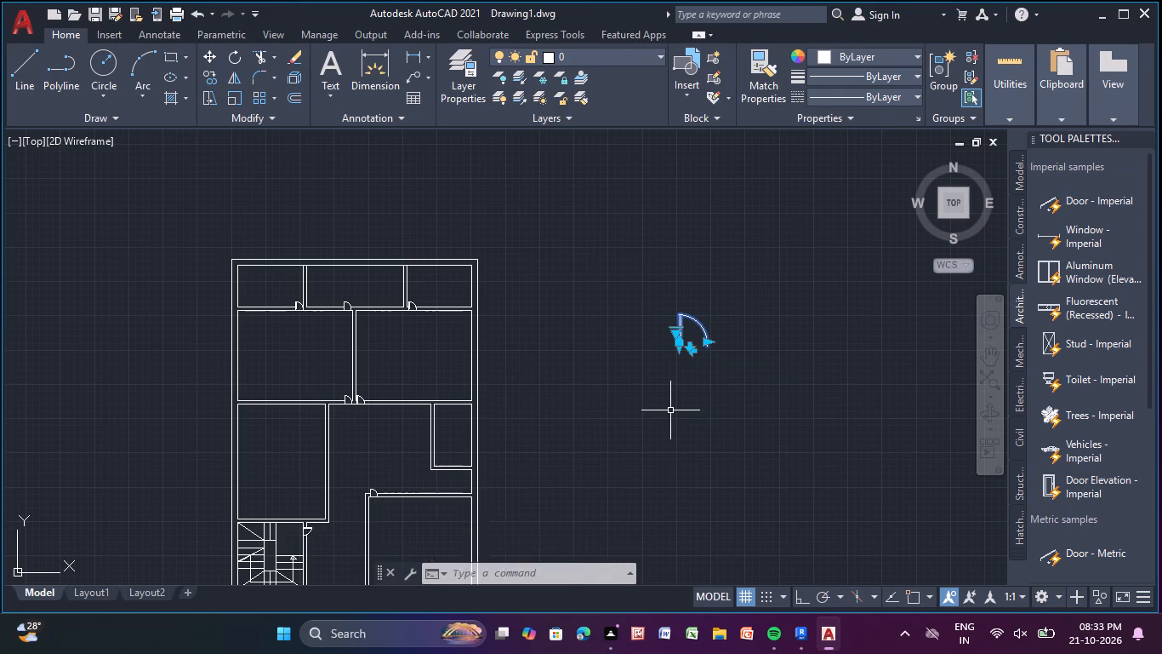
{"action": "key", "text": "Delete"}
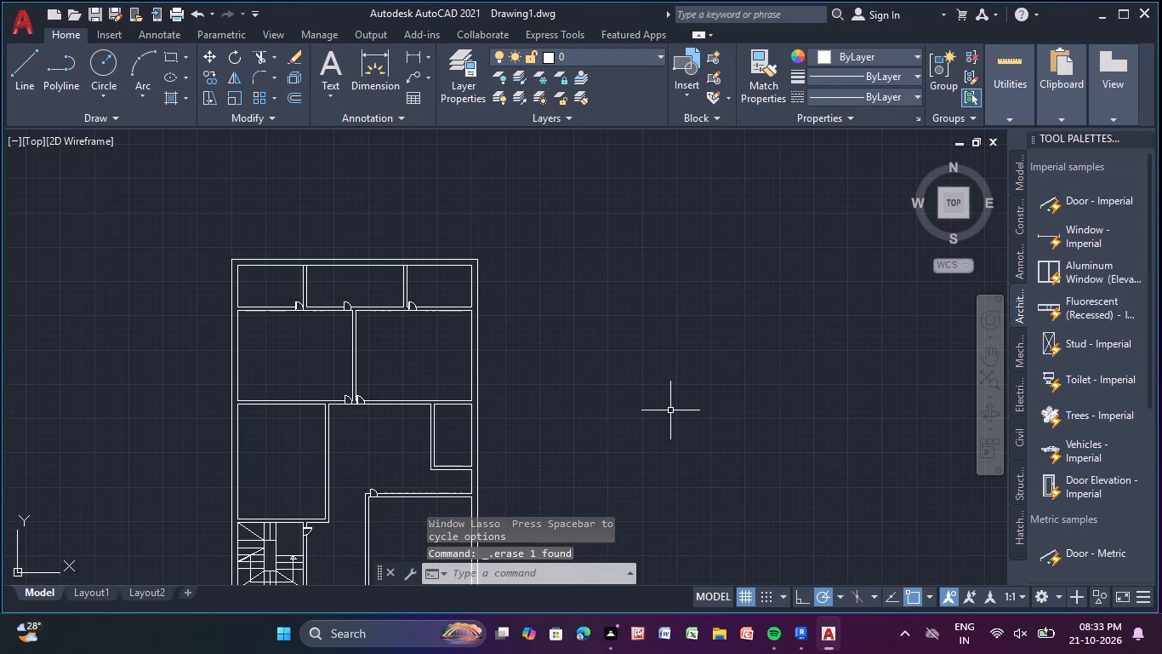
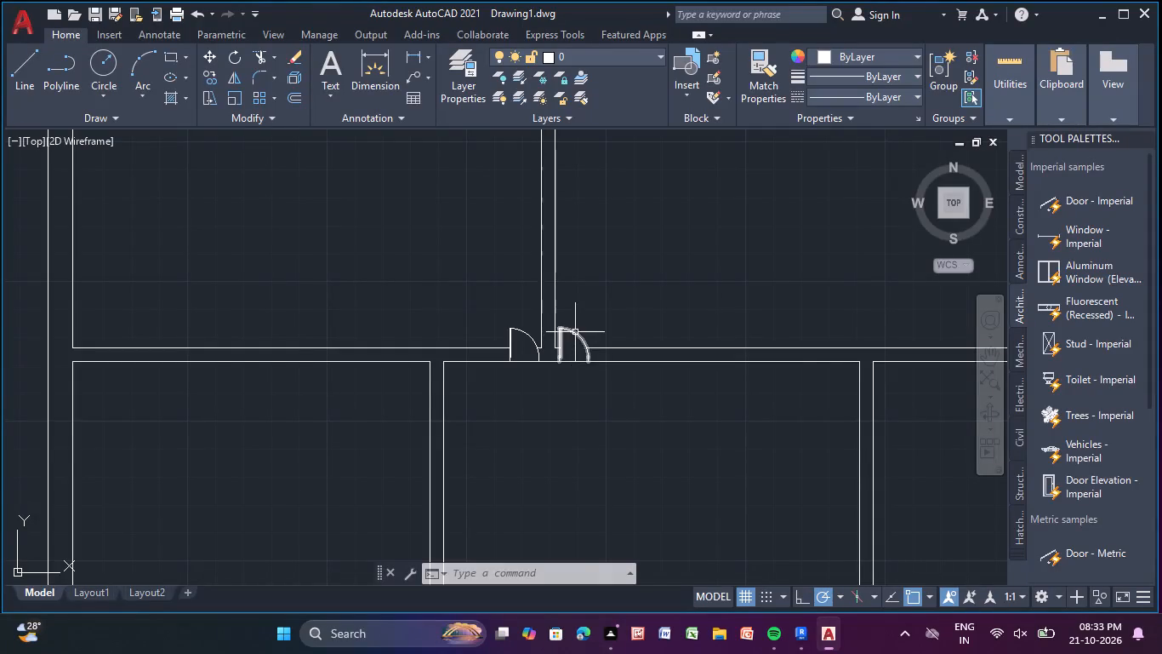
Copy the eastern door of the pair at the central partition into the open space south of the wall.
{"action": "left_click", "coordinate": [575, 332]}
{"action": "left_click", "coordinate": [213, 77]}
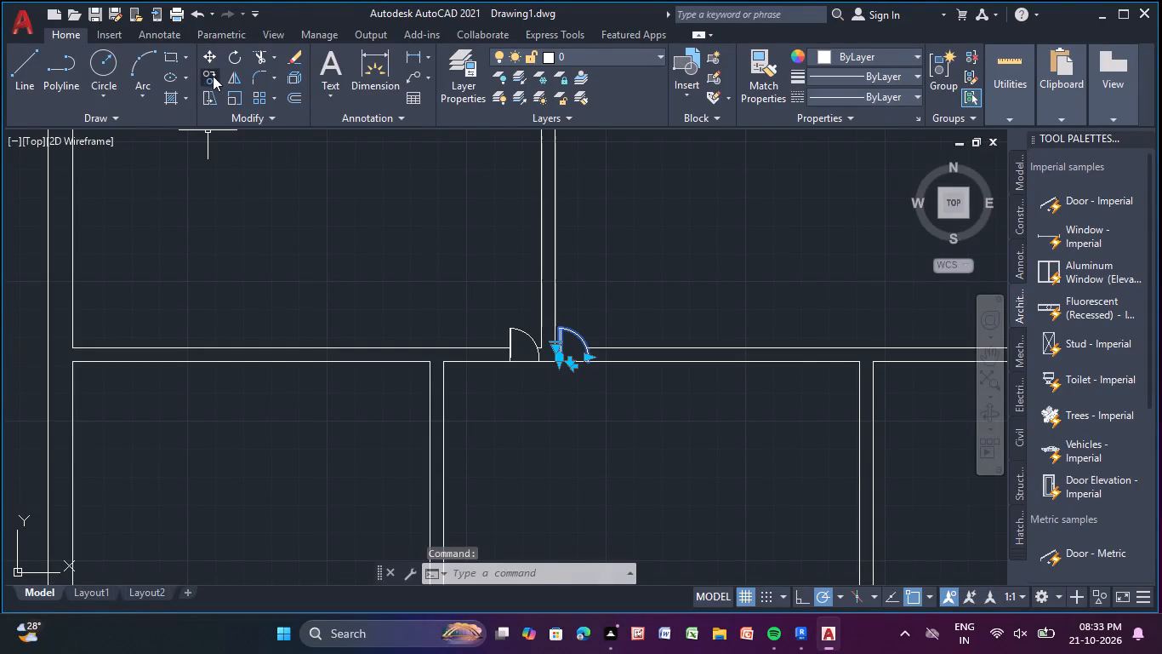
{"action": "left_click", "coordinate": [578, 342]}
{"action": "left_click", "coordinate": [631, 438]}
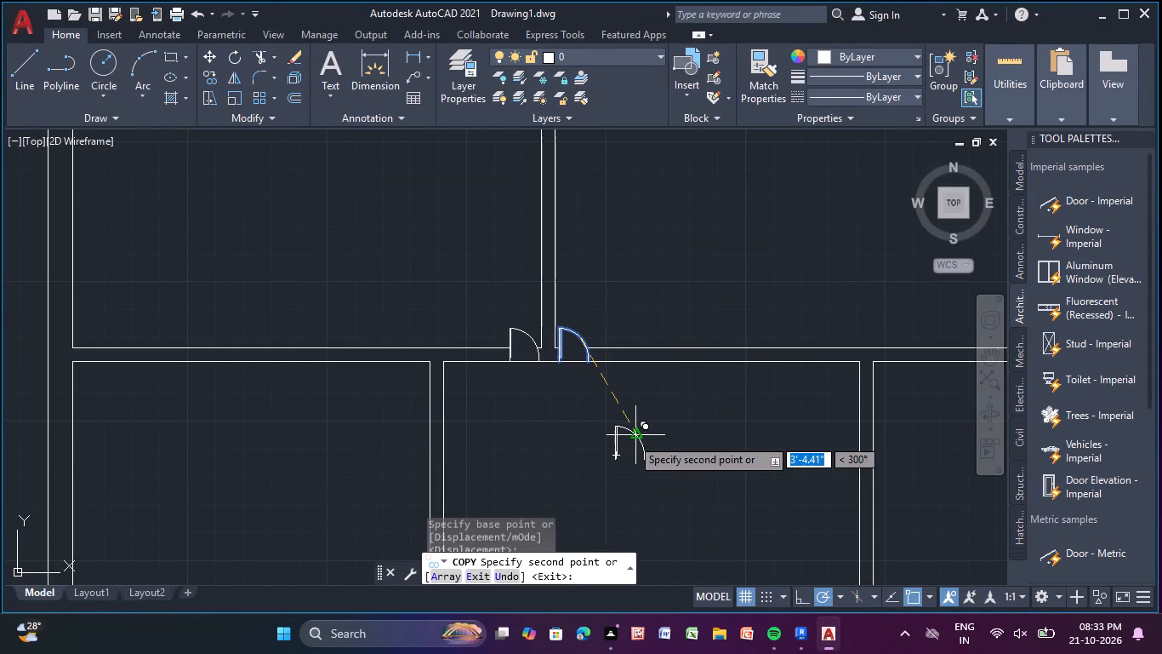
{"action": "key", "text": "Escape"}
Rotate the copied door 270° about the upper end of its leaf.
{"action": "left_click", "coordinate": [614, 428]}
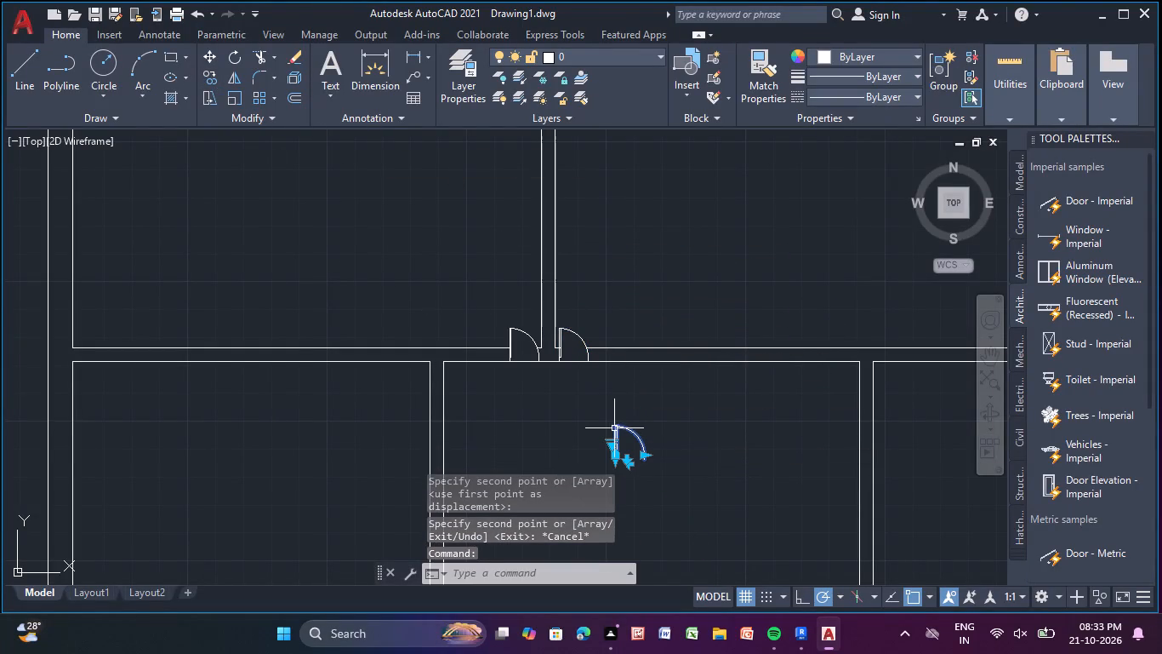
{"action": "left_click", "coordinate": [232, 60]}
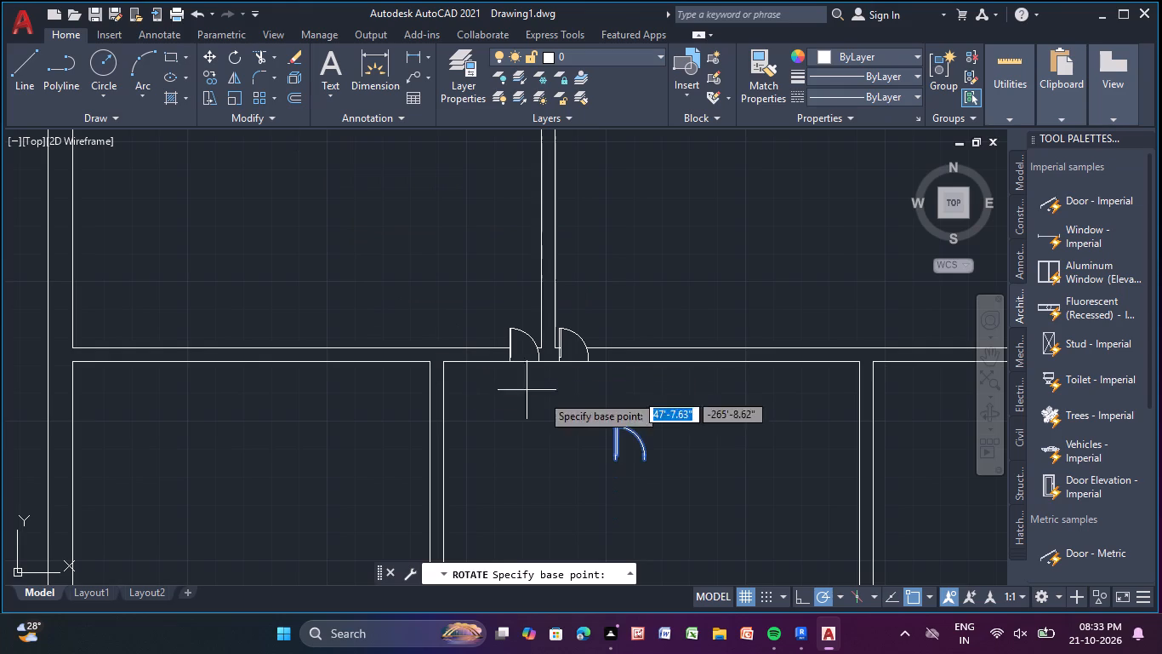
{"action": "left_click", "coordinate": [617, 428]}
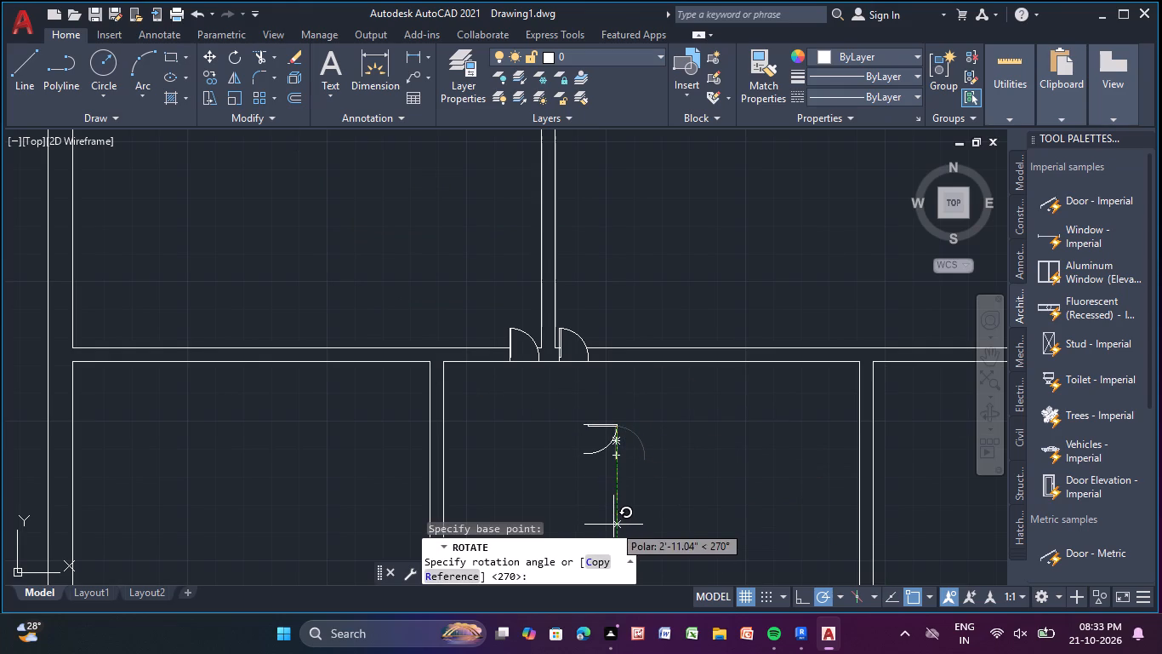
{"action": "left_click", "coordinate": [613, 525]}
Move the rotated door into the west wall of the small east room, just south of the room's northwest corner.
{"action": "left_click", "coordinate": [602, 450]}
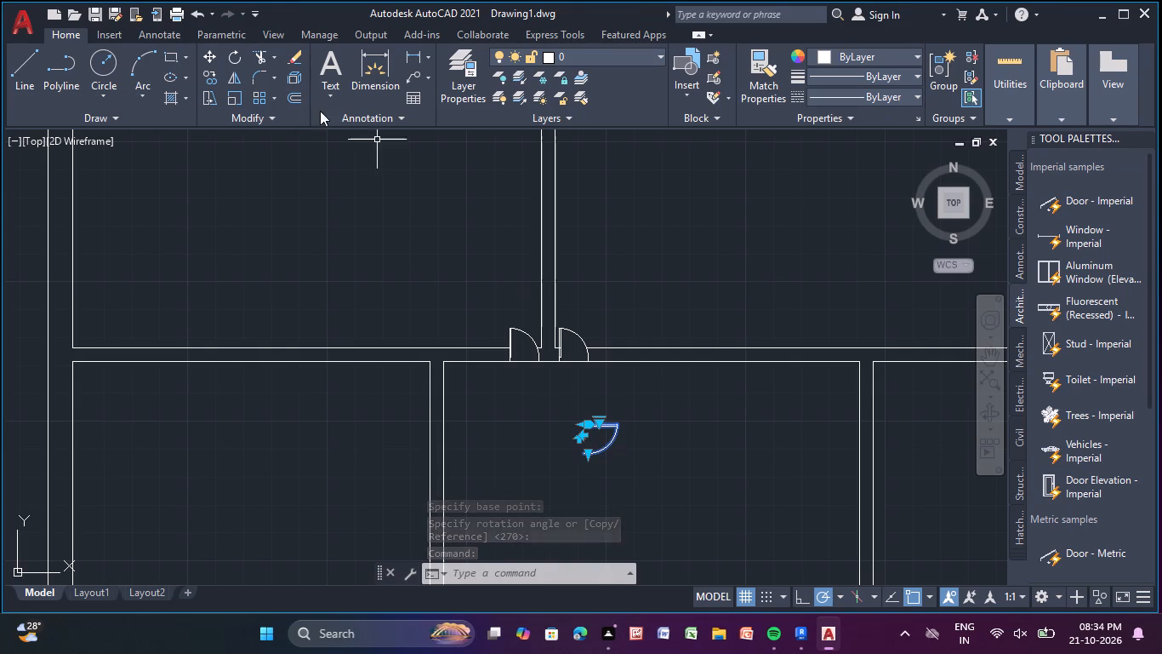
{"action": "left_click", "coordinate": [211, 54]}
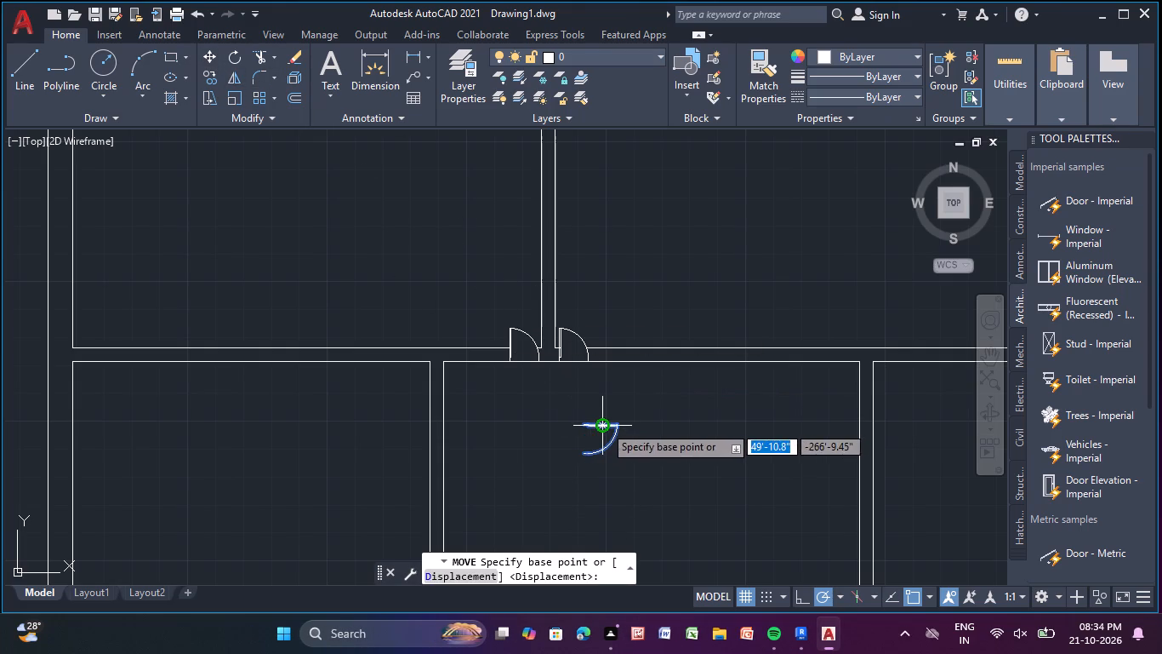
{"action": "left_click", "coordinate": [604, 425]}
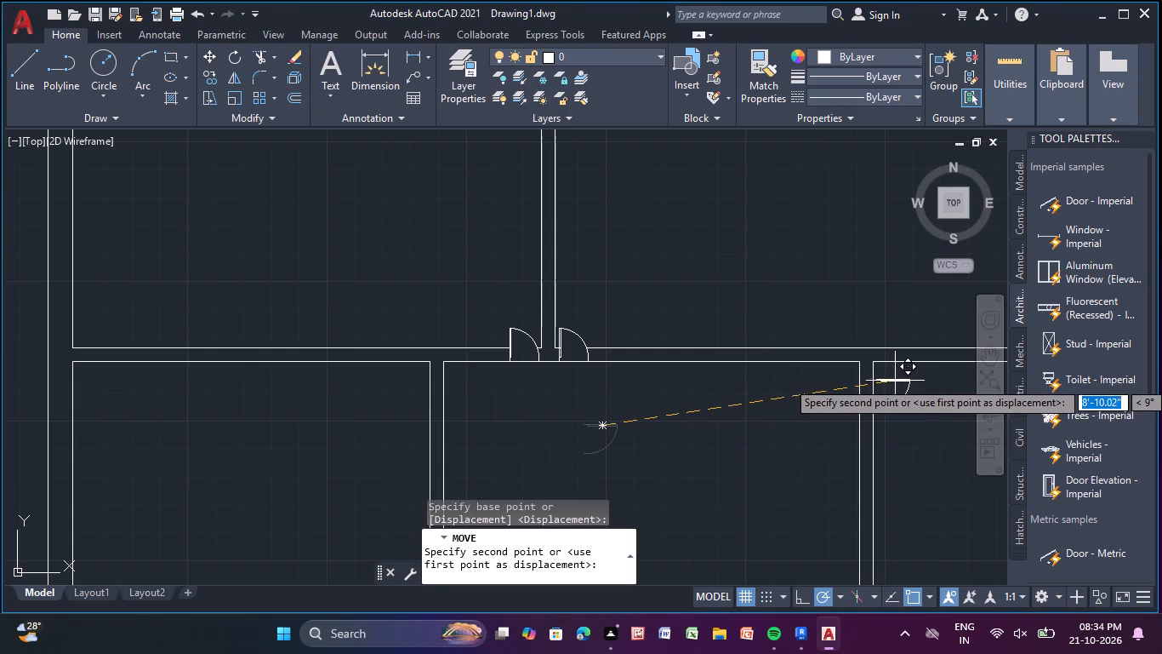
{"action": "middle_click_drag", "start_coordinate": [886, 381], "coordinate": [807, 390]}
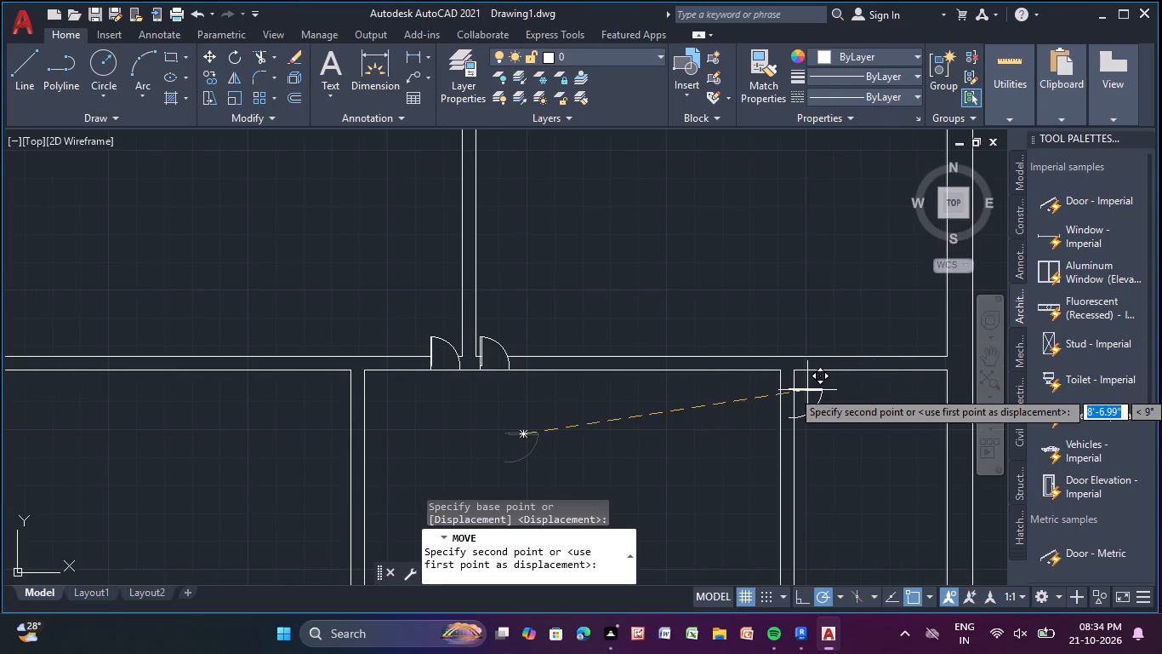
{"action": "scroll", "coordinate": [815, 397], "scroll_direction": "up", "scroll_amount": 3}
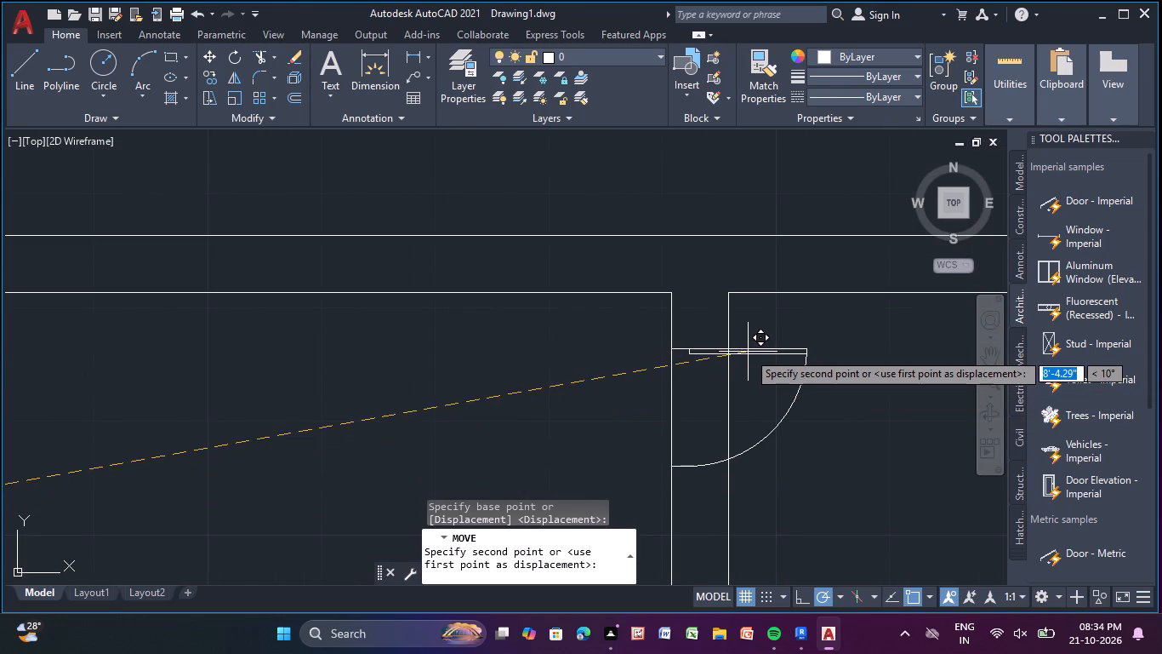
{"action": "left_click", "coordinate": [749, 352]}
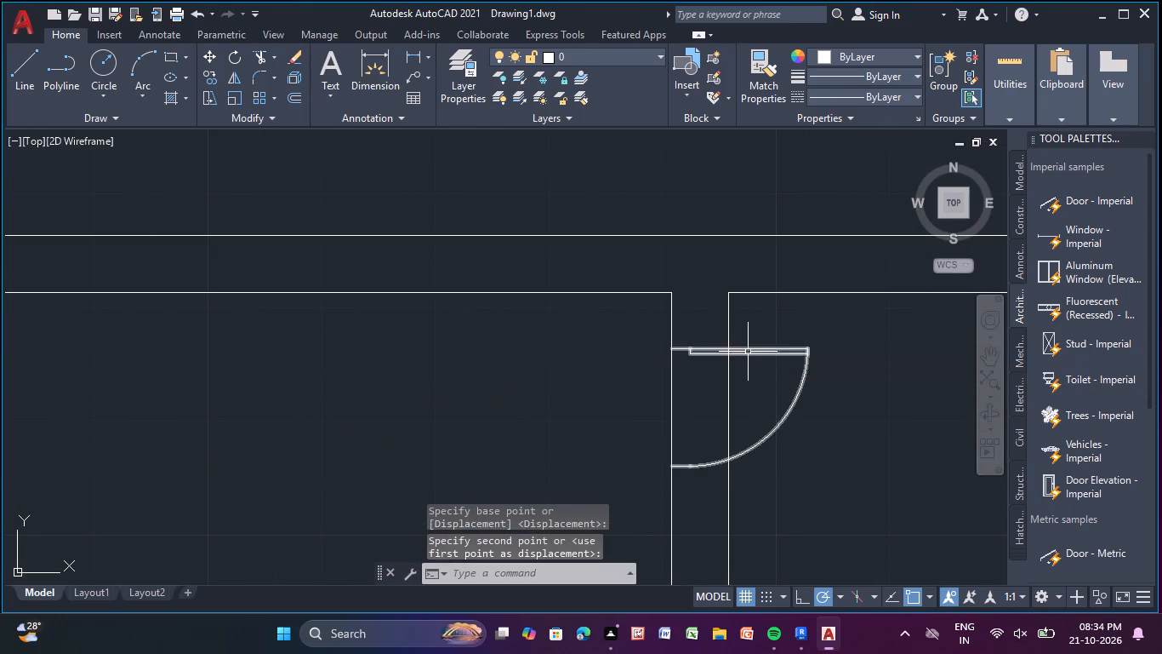
{"action": "key", "text": "Escape"}
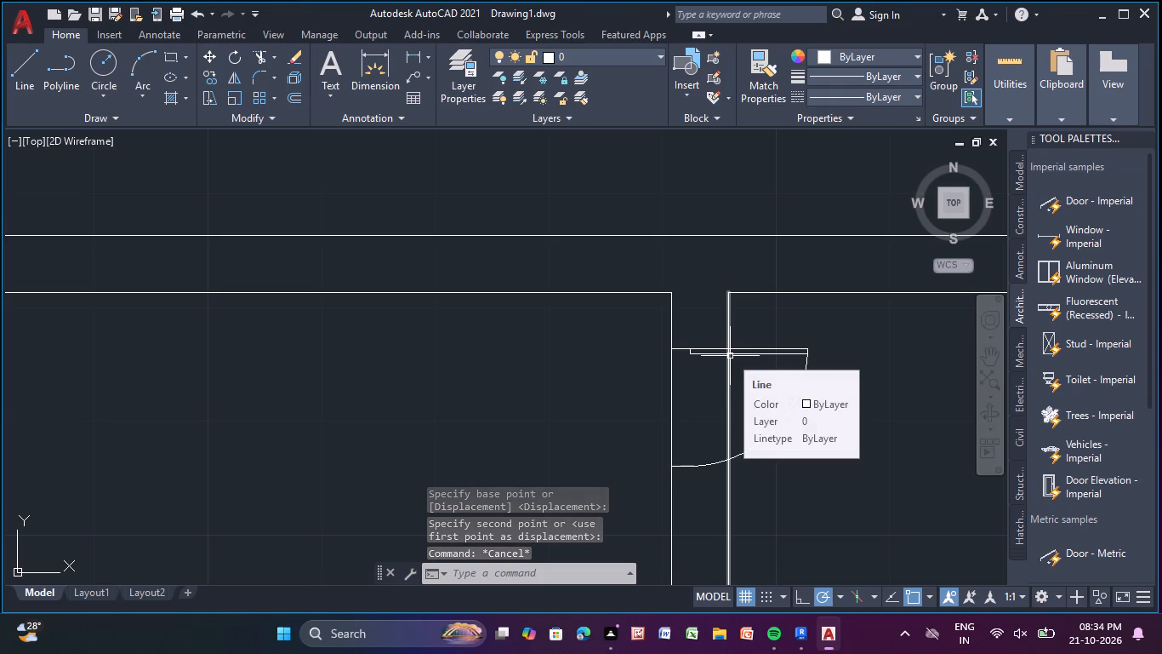
Trim the inner wall line crossing the new door opening in the small east room's west wall.
{"action": "left_click", "coordinate": [262, 63]}
{"action": "left_click_drag", "start_coordinate": [704, 397], "coordinate": [778, 393]}
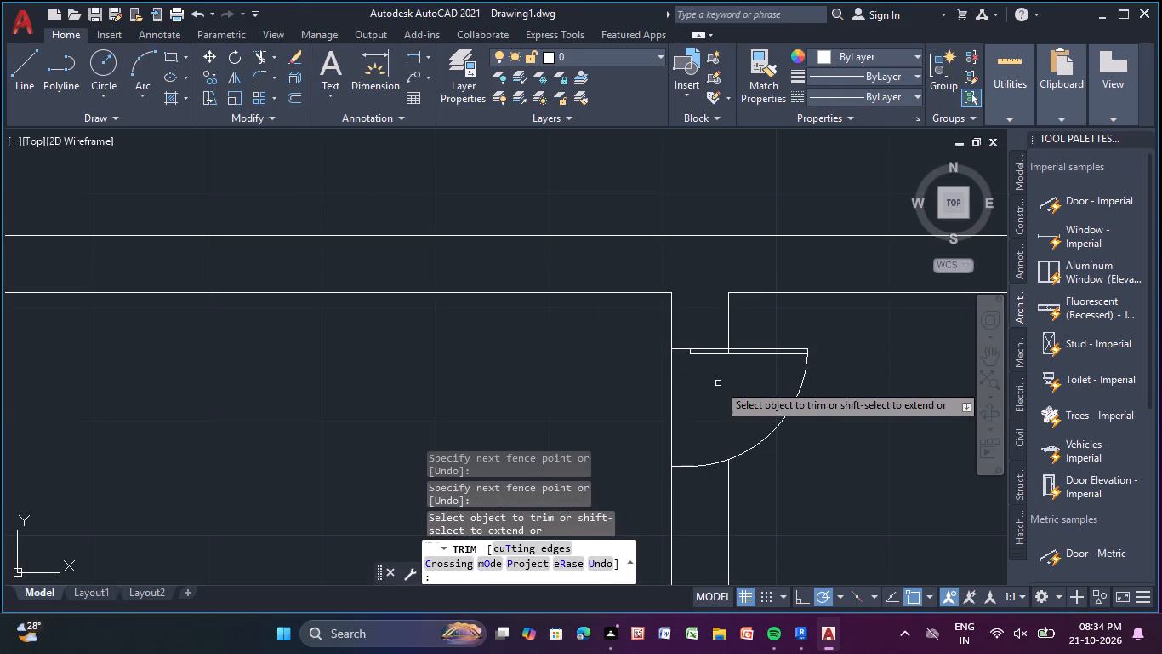
{"action": "key", "text": "Escape"}
{"action": "key", "text": "Escape"}
{"action": "scroll", "coordinate": [709, 381], "scroll_direction": "down", "scroll_amount": 3}
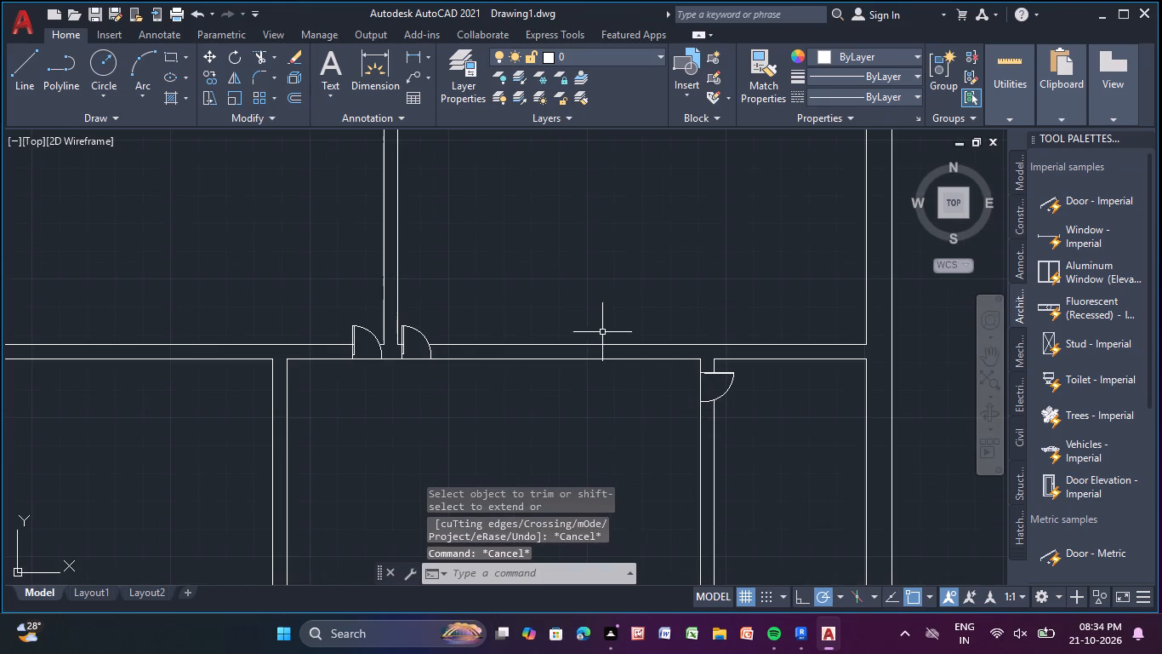
{"action": "key", "text": "Escape"}
Flip the door in the north wall of the large southeast room so it swings south into the room.
{"action": "scroll", "coordinate": [567, 295], "scroll_direction": "down", "scroll_amount": 4}
{"action": "middle_click_drag", "start_coordinate": [567, 295], "coordinate": [567, 367]}
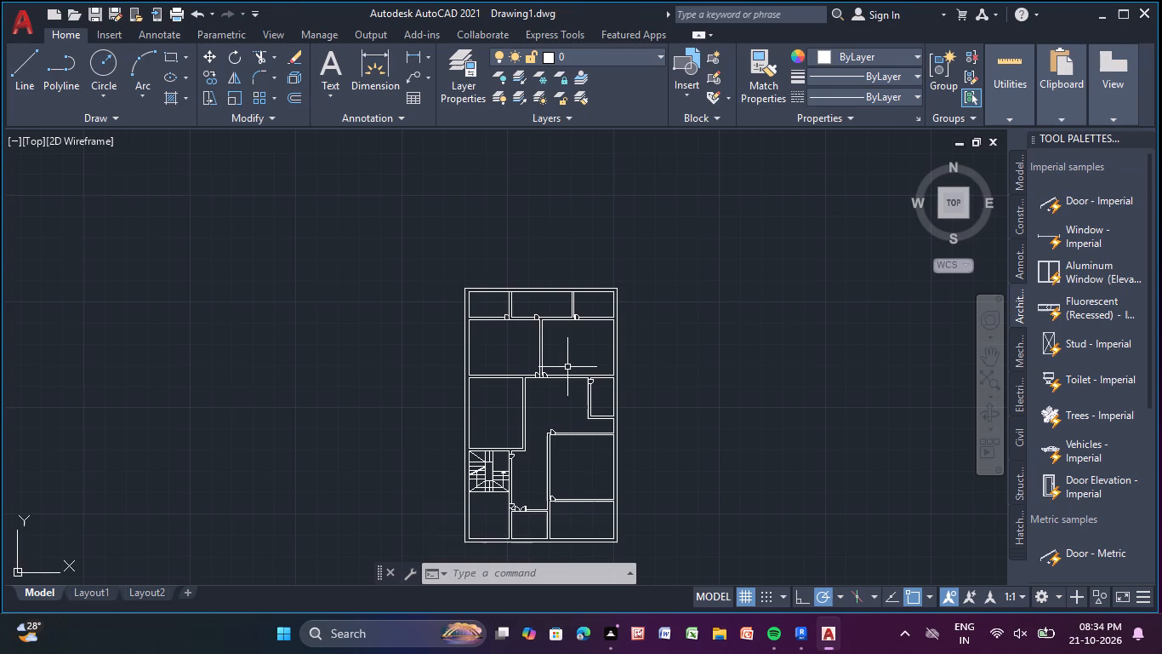
{"action": "scroll", "coordinate": [562, 446], "scroll_direction": "up", "scroll_amount": 4}
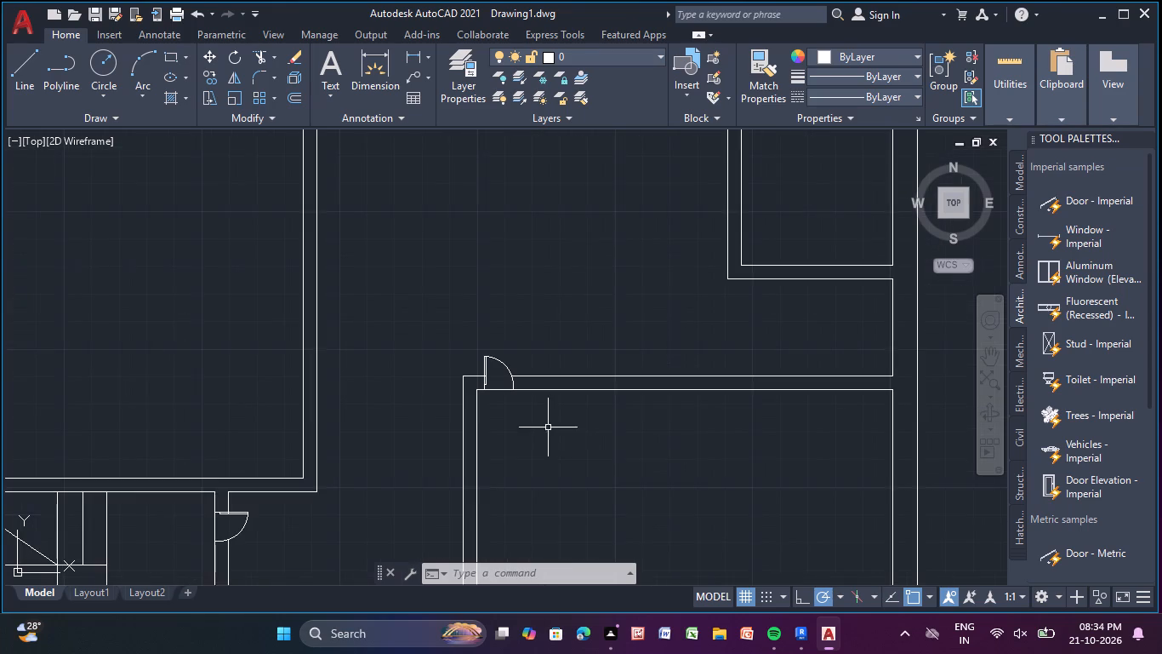
{"action": "middle_click_drag", "start_coordinate": [546, 425], "coordinate": [547, 396]}
{"action": "scroll", "coordinate": [546, 424], "scroll_direction": "up", "scroll_amount": 1}
{"action": "left_click", "coordinate": [483, 305]}
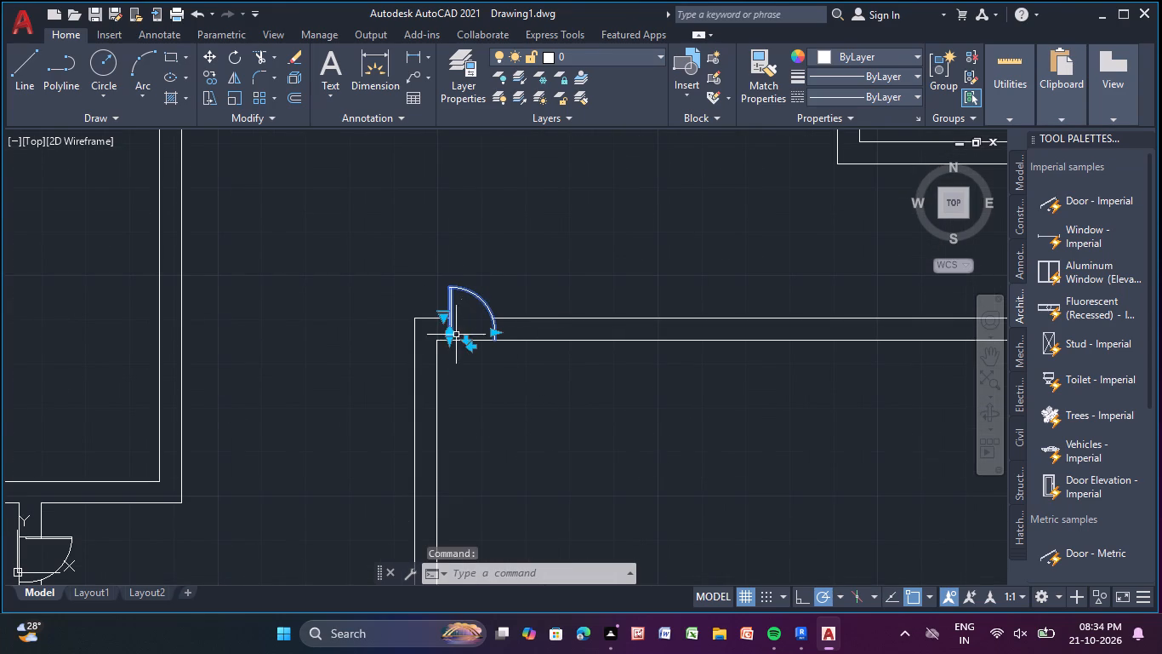
{"action": "left_click", "coordinate": [464, 342]}
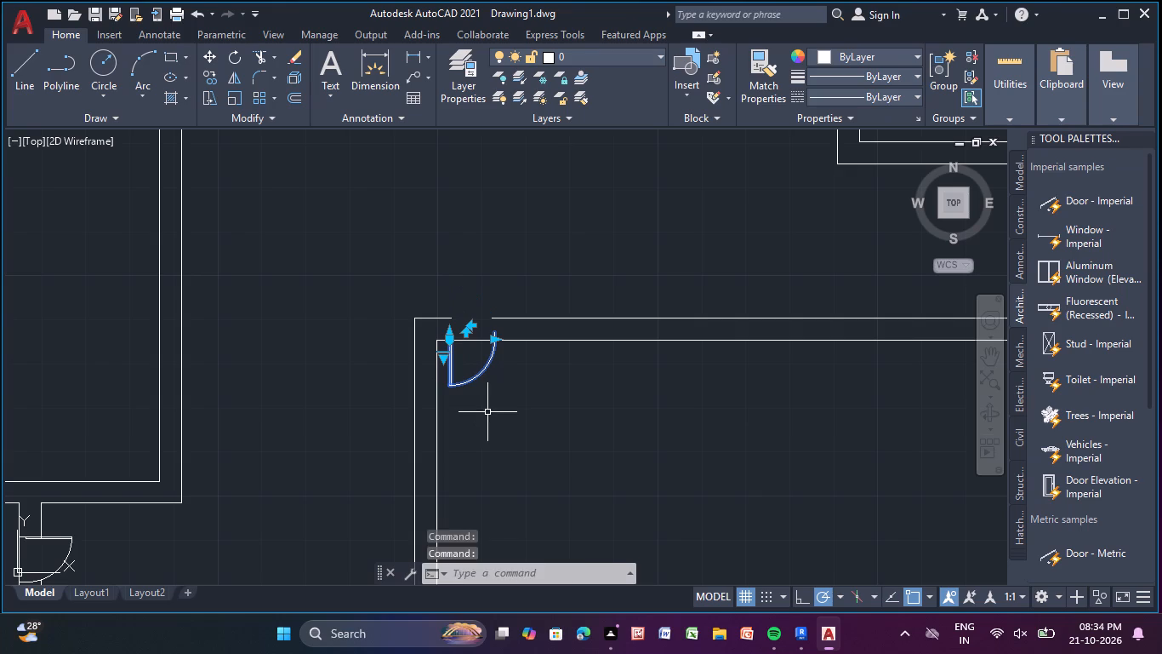
{"action": "left_click", "coordinate": [488, 413]}
{"action": "key", "text": "Escape"}
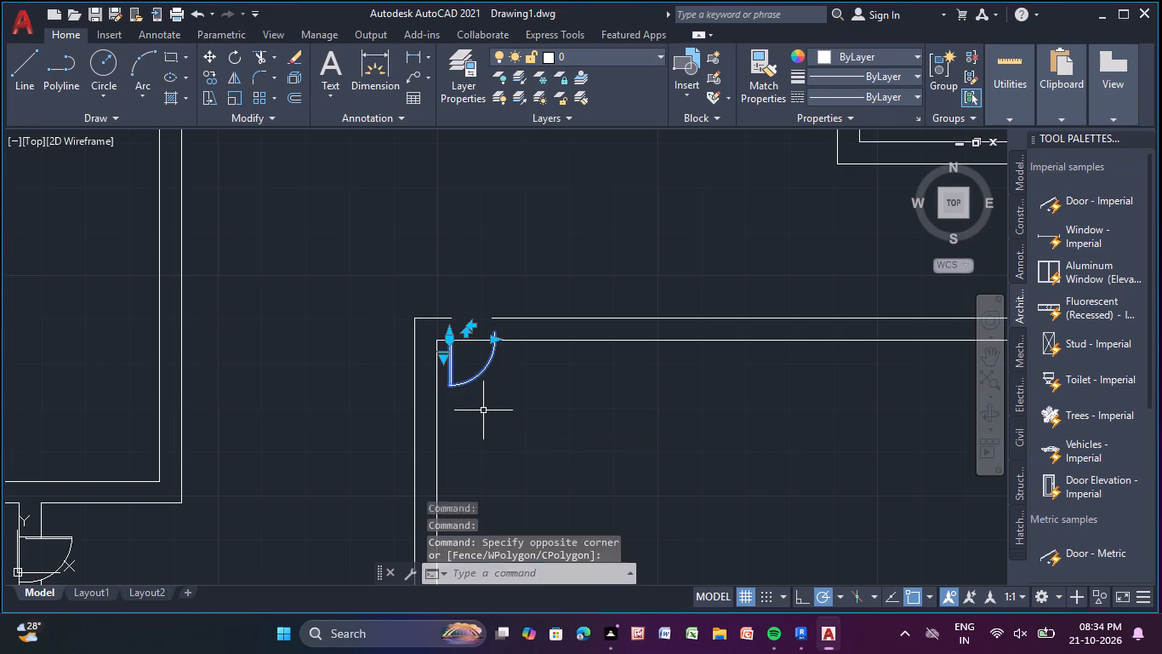
{"action": "key", "text": "Escape"}
Extend the upper line of the large southeast room's north wall across the gap above the flipped door.
{"action": "type", "text": "ex"}
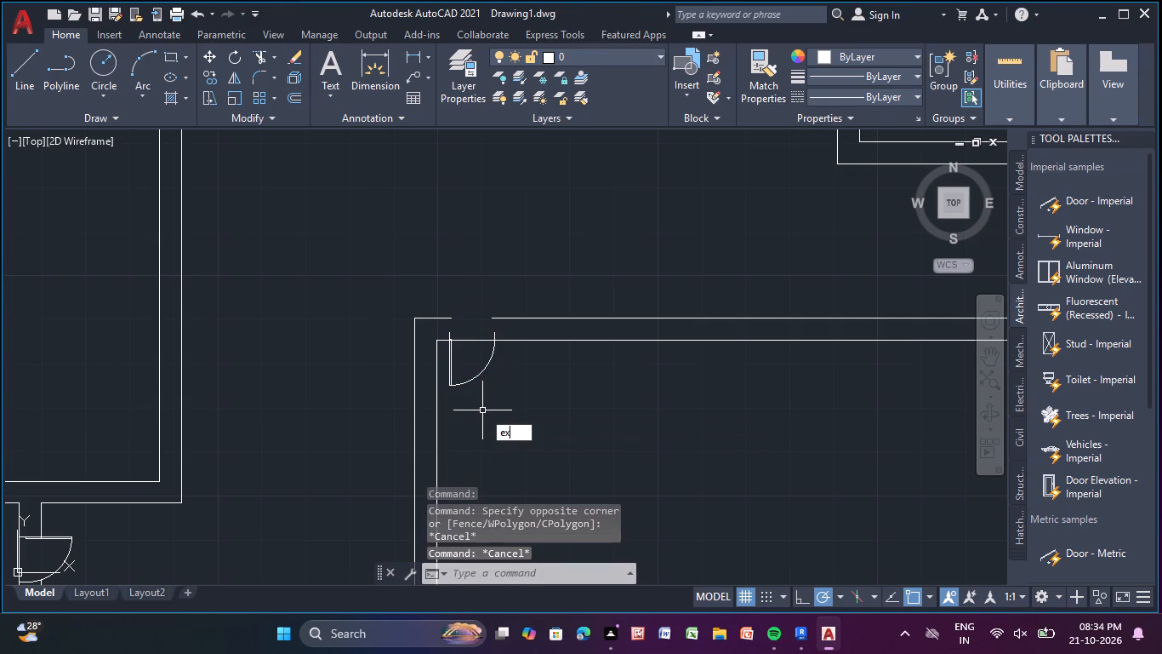
{"action": "left_click", "coordinate": [553, 448]}
{"action": "left_click", "coordinate": [557, 320]}
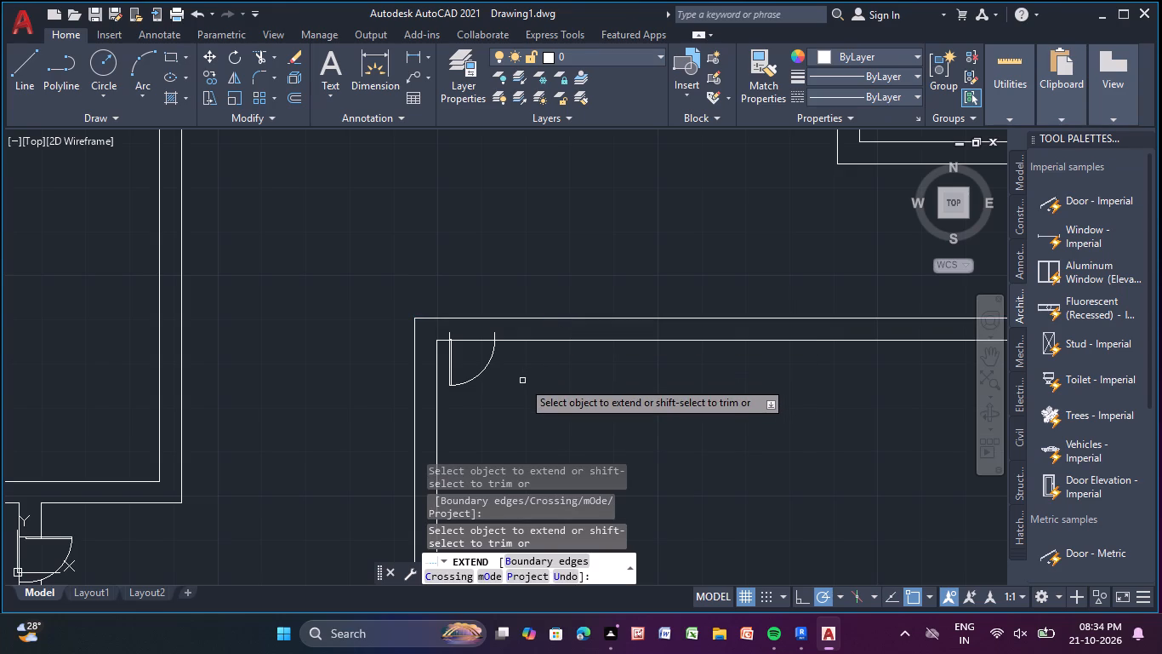
{"action": "key", "text": "Escape"}
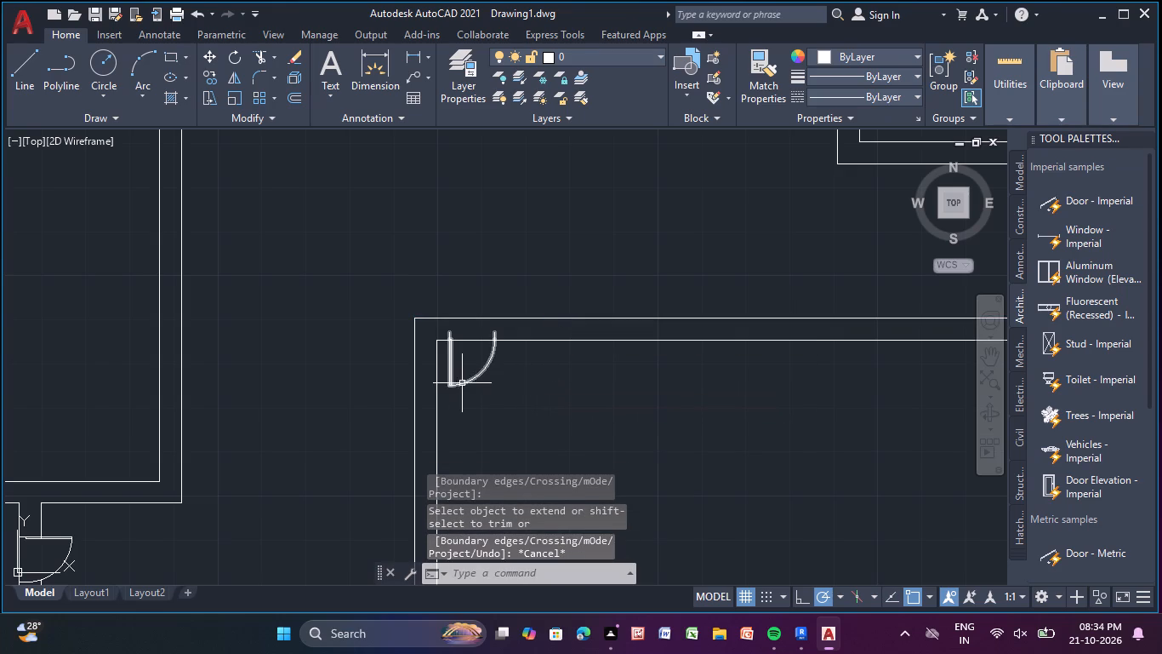
Shift the flipped door north into the wall thickness so its jamb ends meet the wall's upper line.
{"action": "left_click", "coordinate": [465, 381]}
{"action": "scroll", "coordinate": [453, 334], "scroll_direction": "up", "scroll_amount": 2}
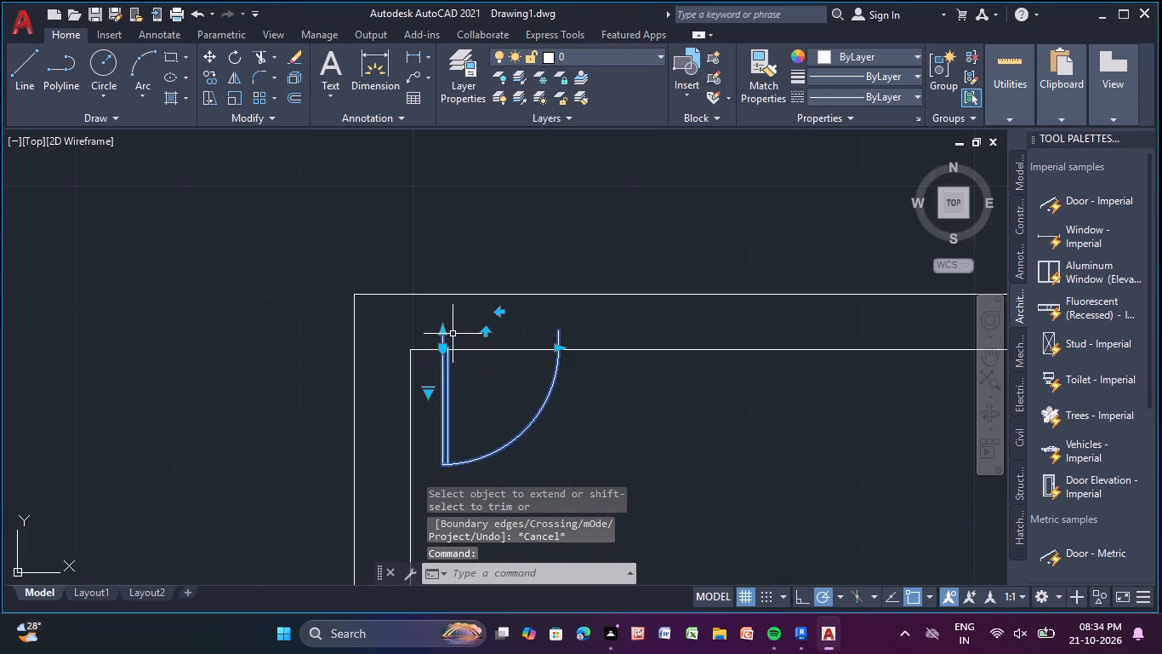
{"action": "left_click_drag", "start_coordinate": [443, 330], "coordinate": [443, 298]}
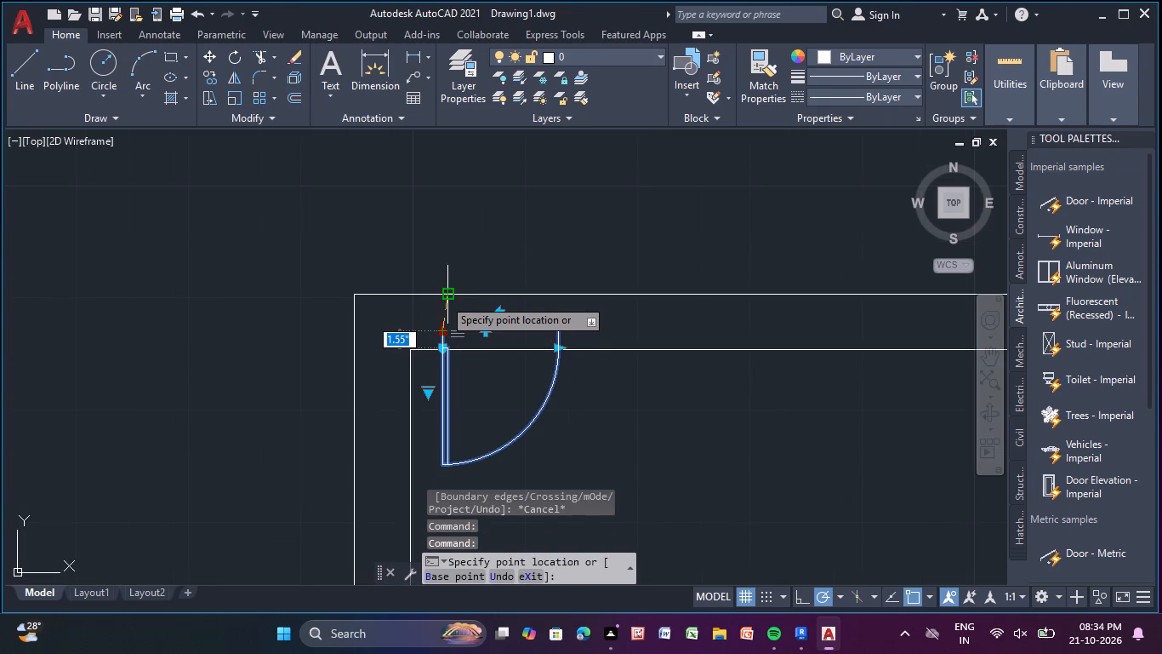
{"action": "left_click_drag", "start_coordinate": [443, 298], "coordinate": [439, 294]}
{"action": "left_click", "coordinate": [439, 294]}
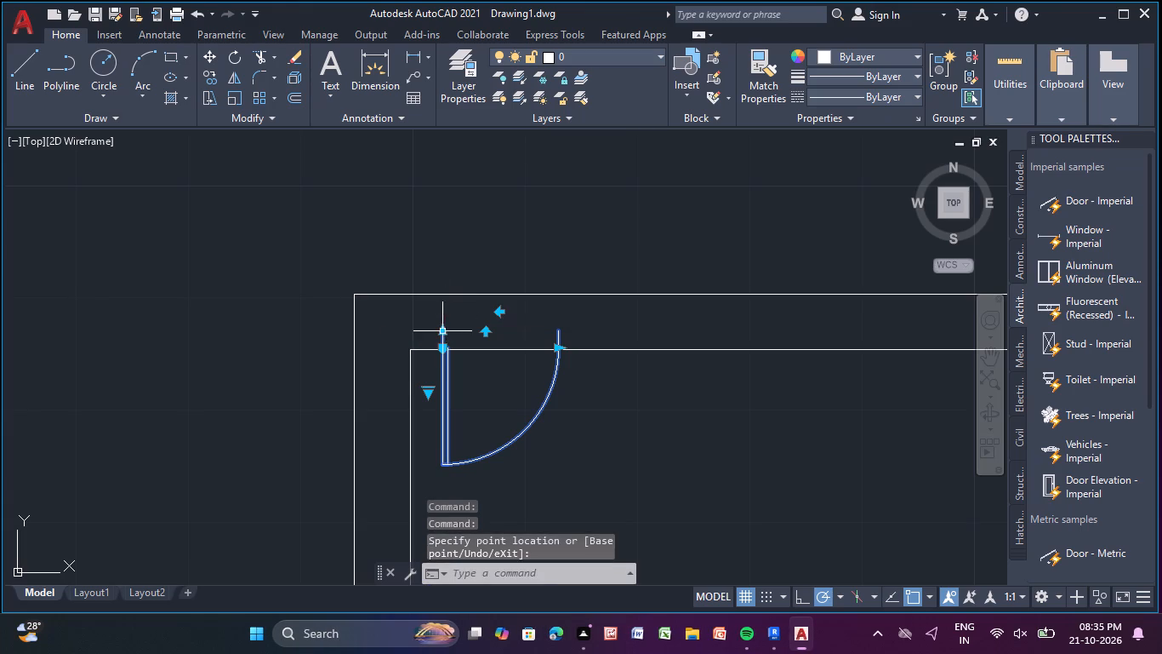
{"action": "left_click", "coordinate": [445, 352]}
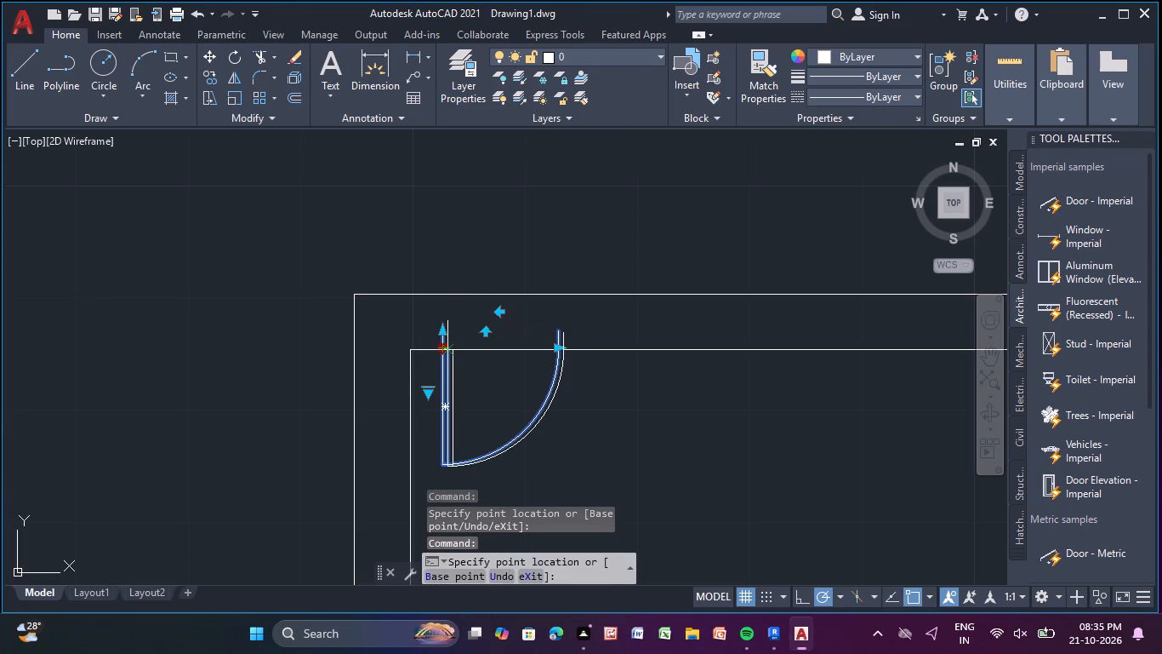
{"action": "left_click", "coordinate": [442, 317]}
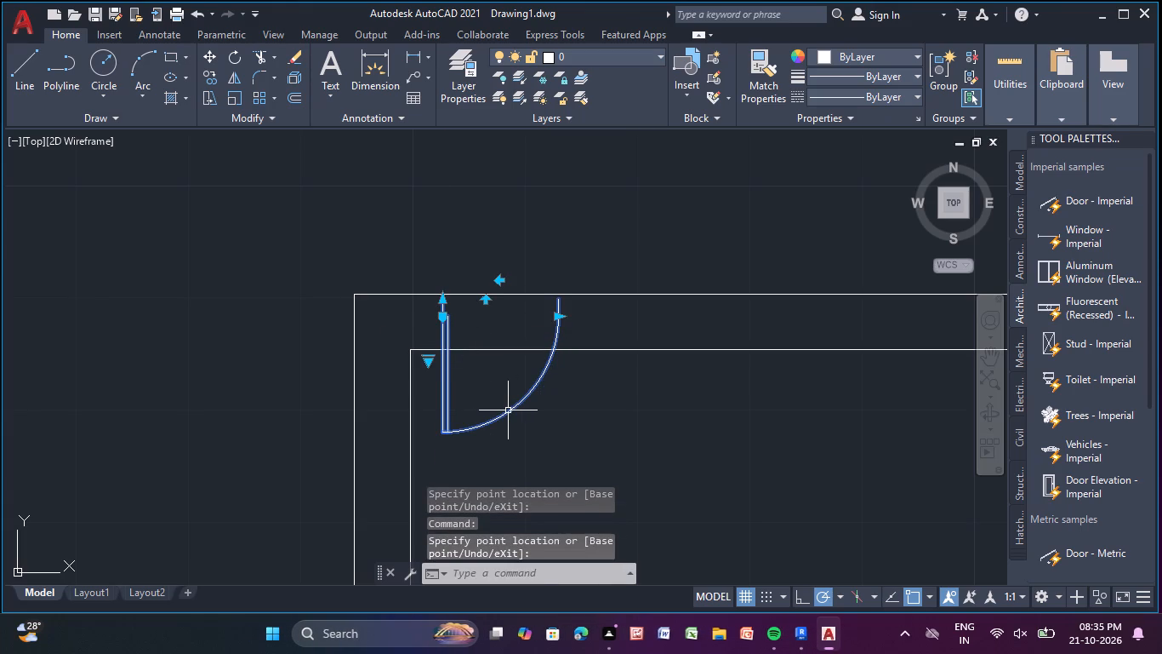
{"action": "key", "text": "Escape"}
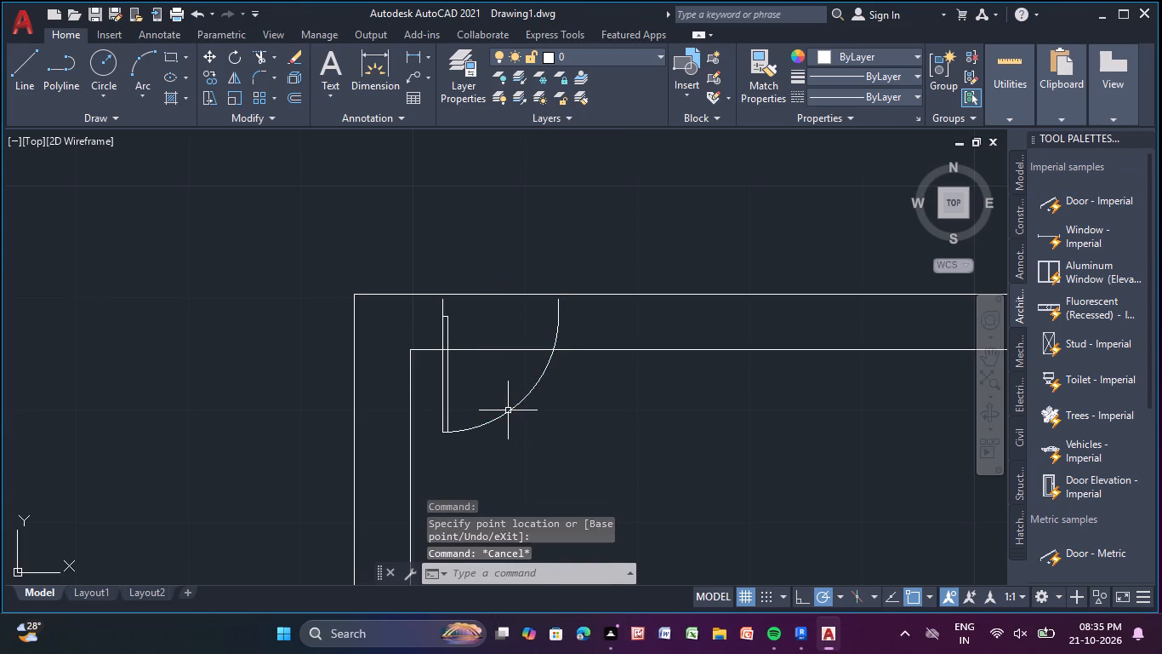
{"action": "left_click", "coordinate": [522, 398]}
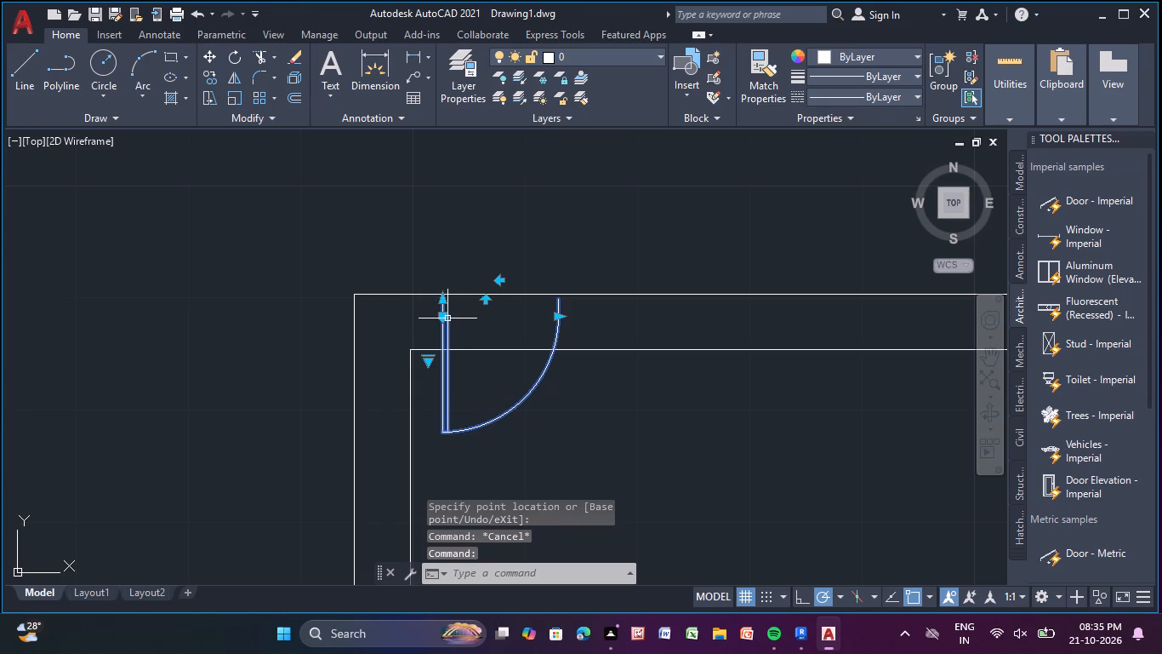
{"action": "left_click", "coordinate": [442, 316]}
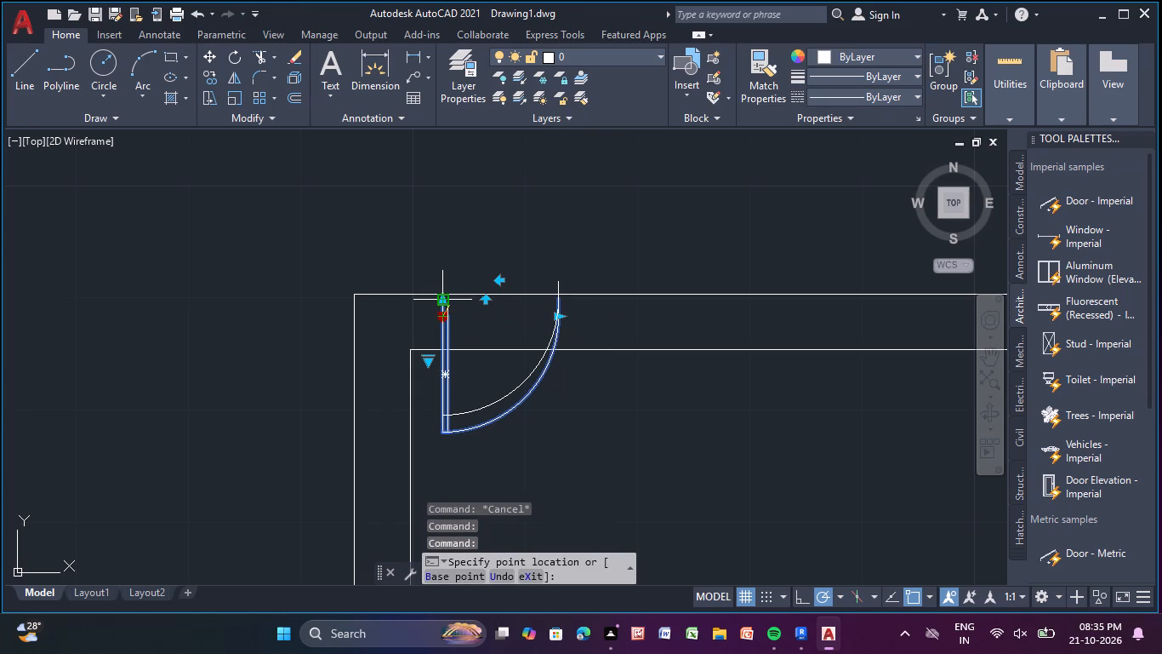
{"action": "left_click", "coordinate": [447, 302]}
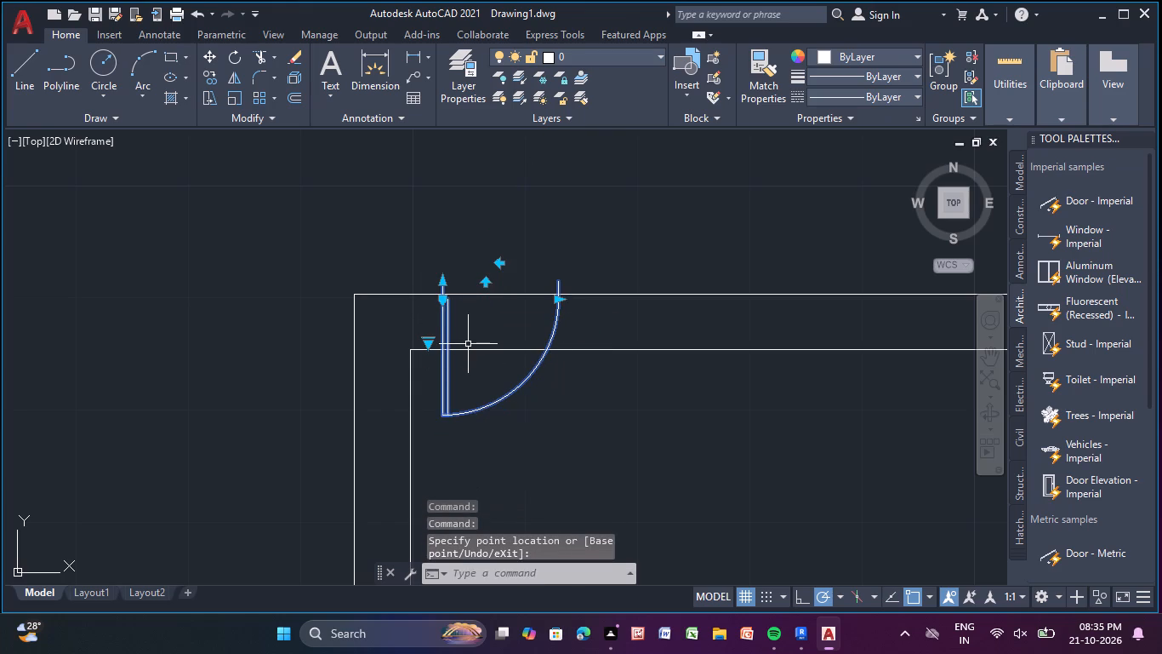
{"action": "key", "text": "Escape"}
{"action": "left_click", "coordinate": [446, 325]}
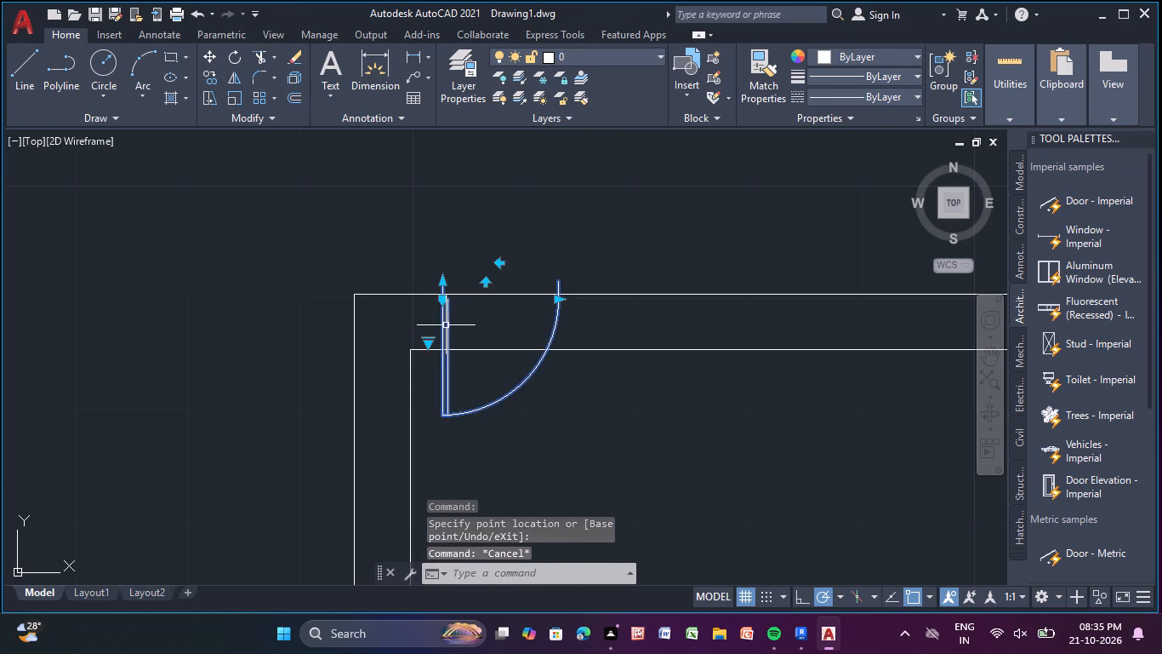
{"action": "left_click", "coordinate": [445, 302]}
{"action": "left_click", "coordinate": [444, 311]}
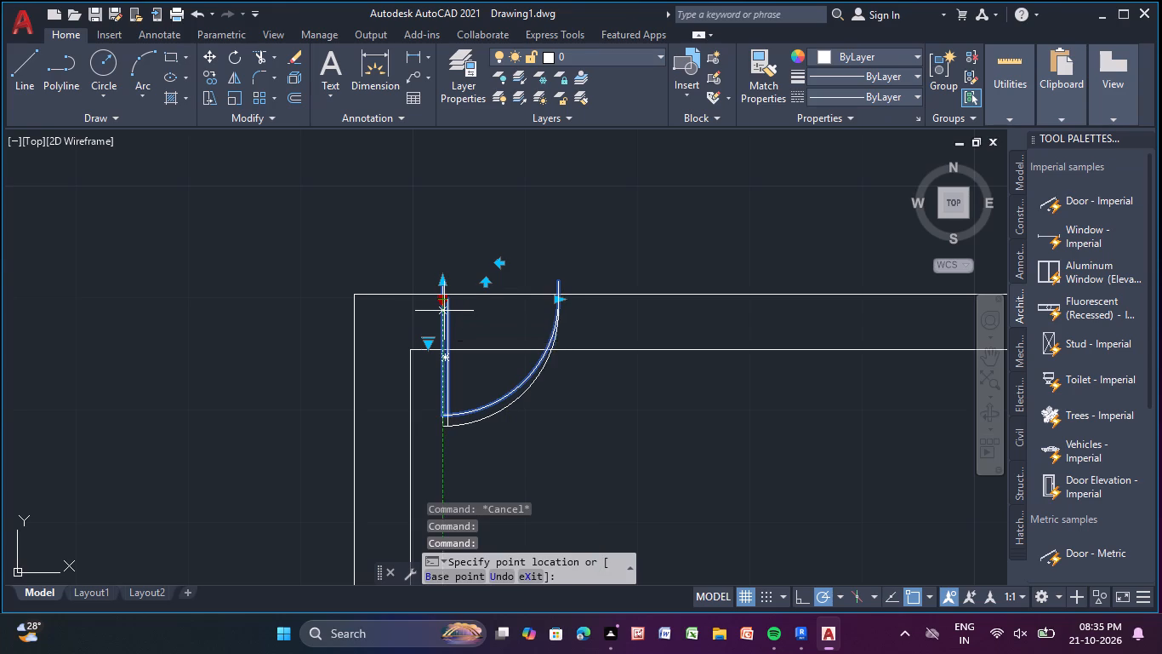
{"action": "key", "text": "Escape"}
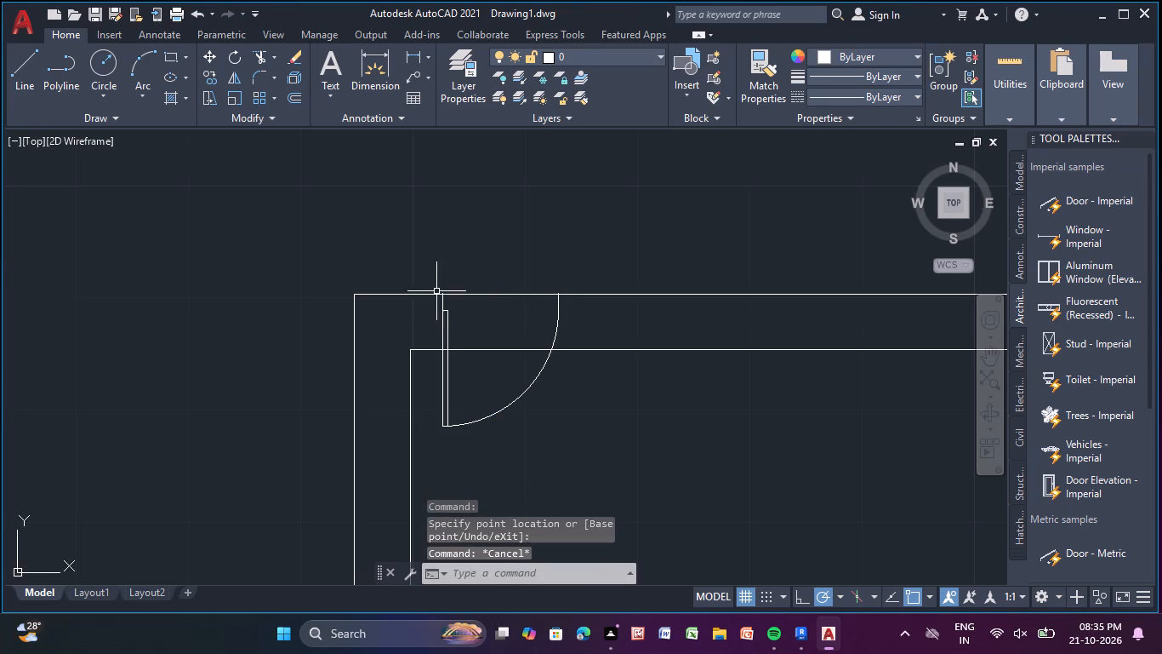
Trim the lower line of the large southeast room's north wall inside the flipped door's opening.
{"action": "left_click", "coordinate": [270, 62]}
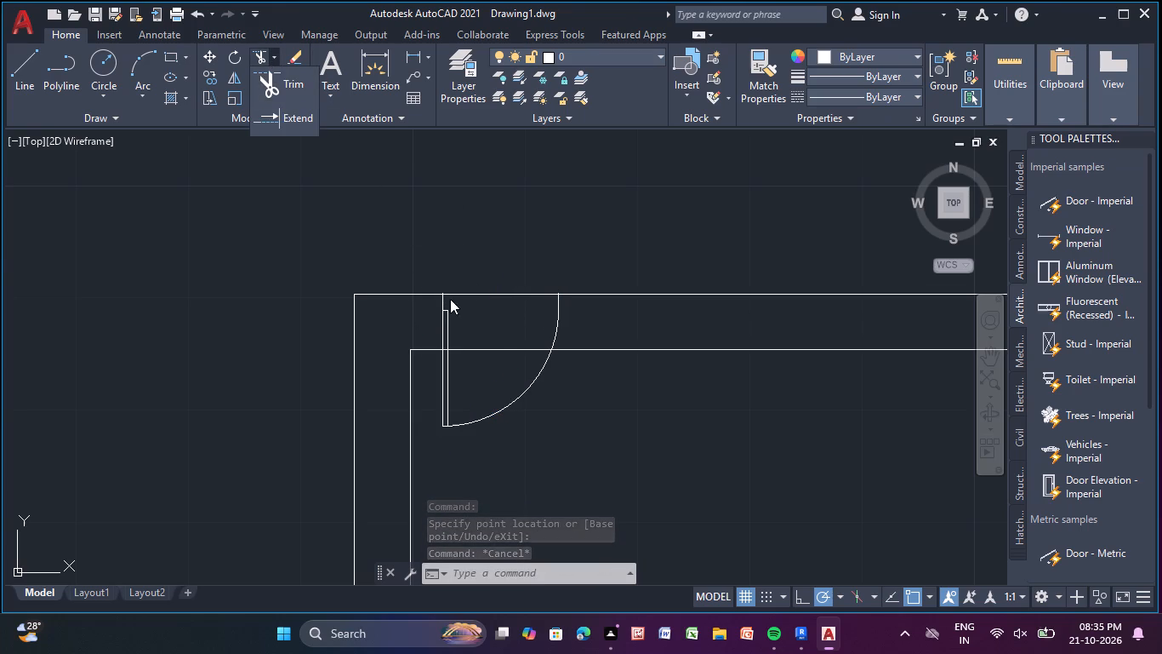
{"action": "left_click", "coordinate": [269, 82]}
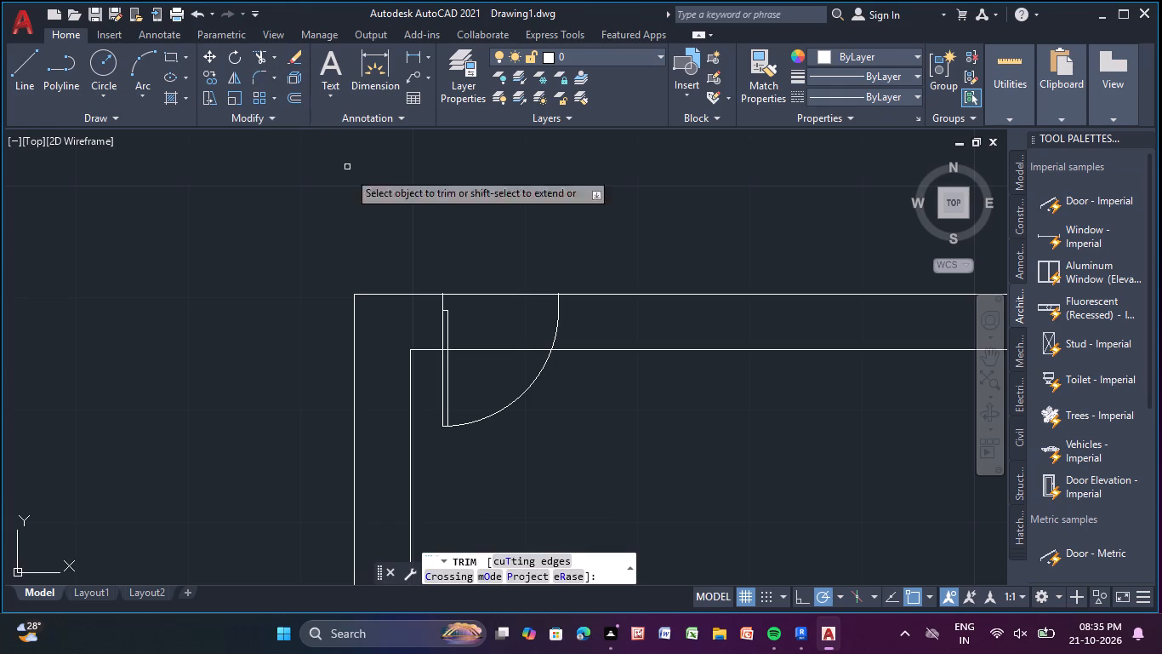
{"action": "left_click_drag", "start_coordinate": [498, 350], "coordinate": [487, 365]}
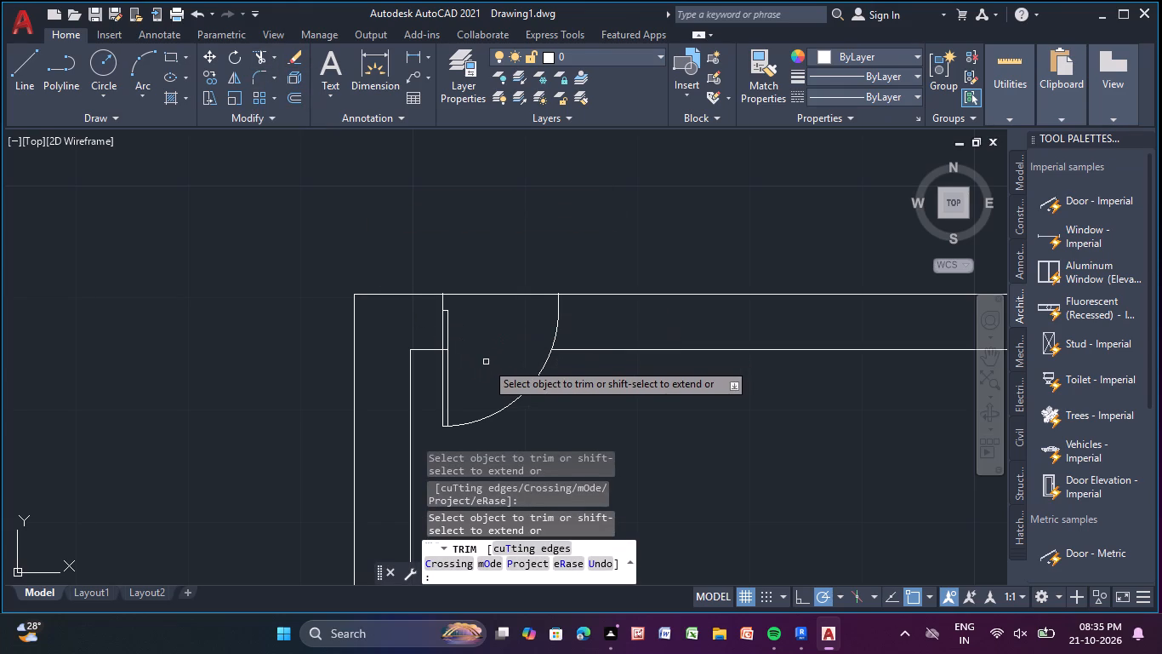
{"action": "key", "text": "Escape"}
{"action": "key", "text": "Escape"}
Flip the hinge side of the door in the small northwest room's south wall so the leaf sits at the east jamb.
{"action": "scroll", "coordinate": [484, 361], "scroll_direction": "down", "scroll_amount": 2}
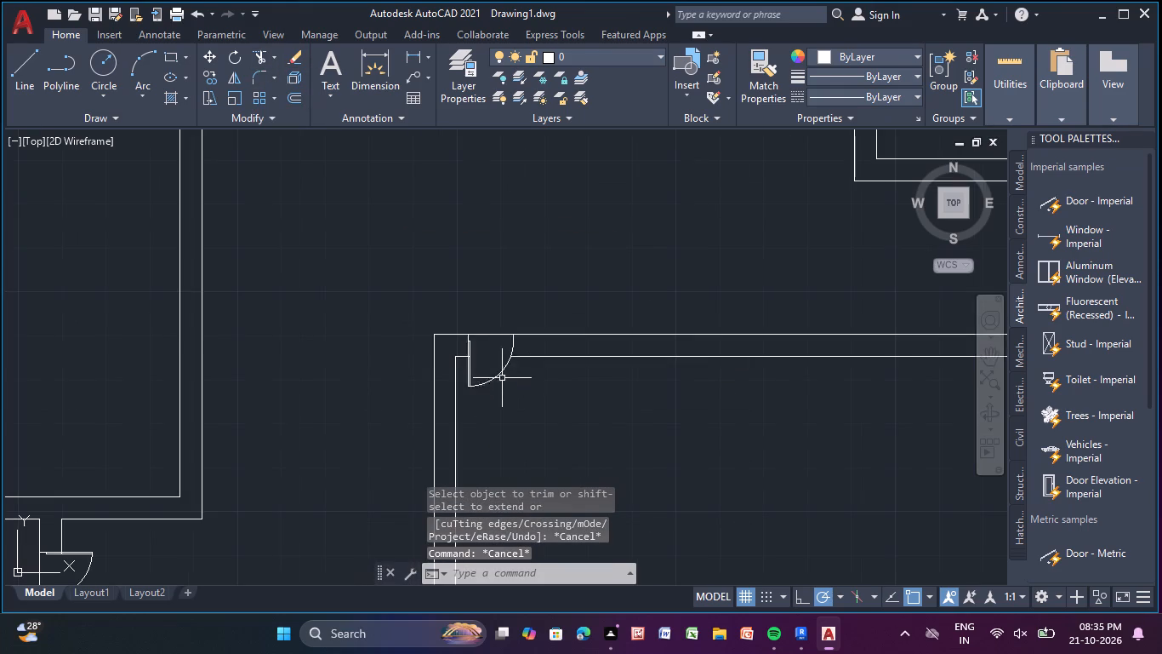
{"action": "scroll", "coordinate": [502, 385], "scroll_direction": "down", "scroll_amount": 3}
{"action": "middle_click_drag", "start_coordinate": [566, 376], "coordinate": [569, 472]}
{"action": "middle_click_drag", "start_coordinate": [554, 427], "coordinate": [554, 435]}
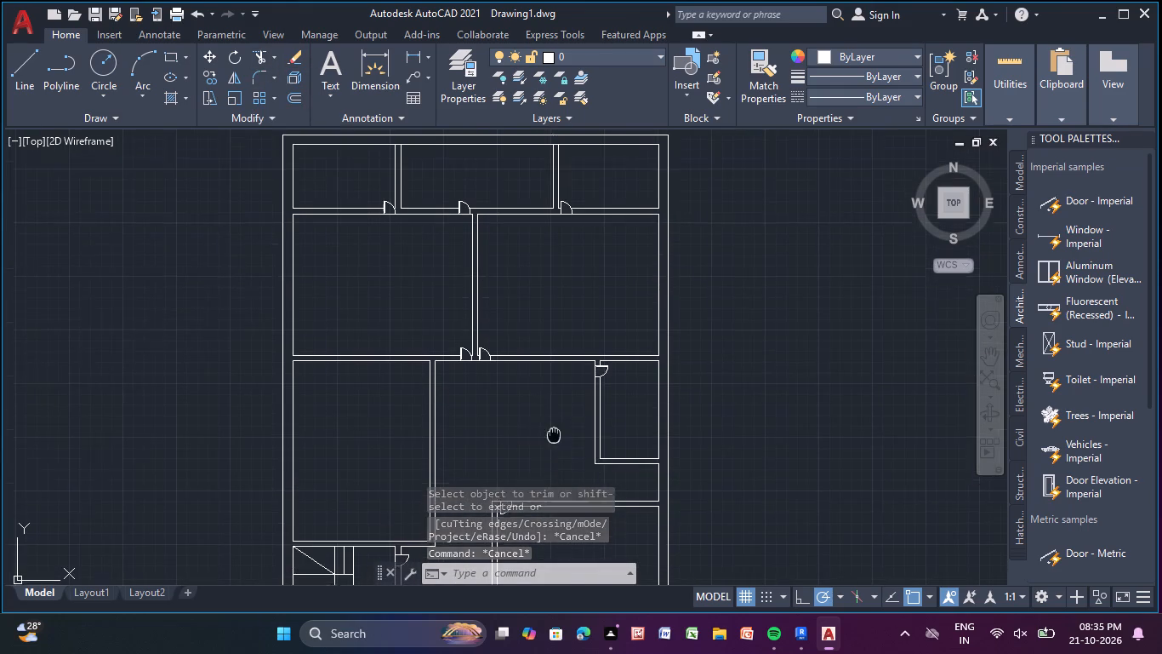
{"action": "middle_click_drag", "start_coordinate": [554, 435], "coordinate": [588, 450]}
{"action": "middle_click_drag", "start_coordinate": [492, 284], "coordinate": [498, 331]}
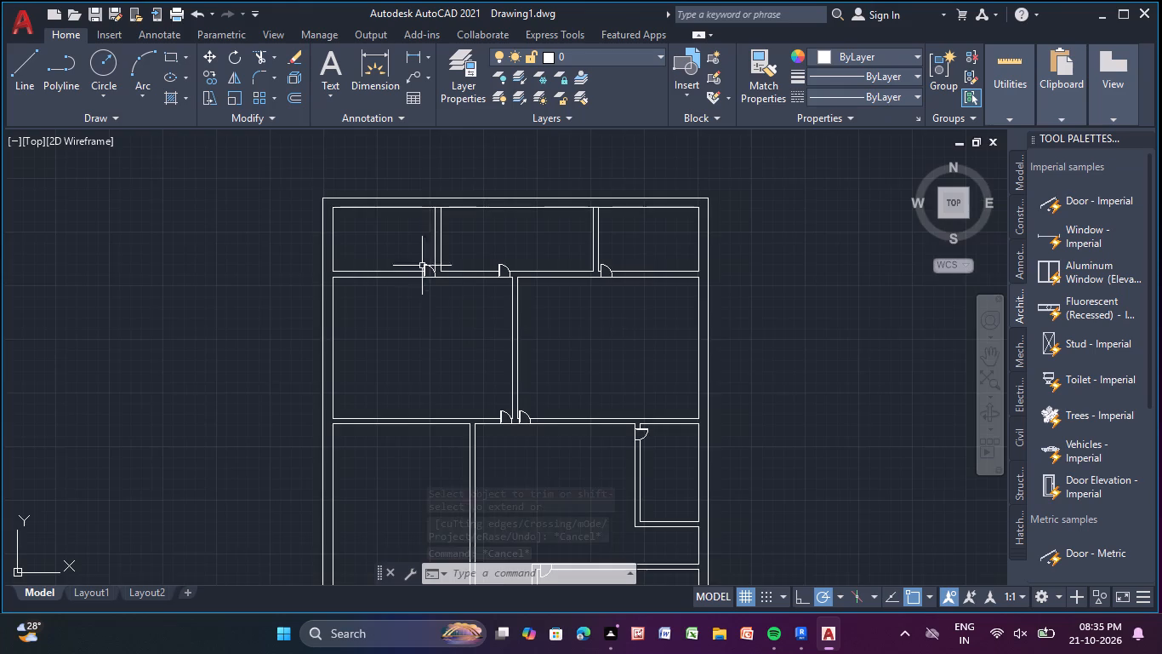
{"action": "scroll", "coordinate": [441, 295], "scroll_direction": "up", "scroll_amount": 5}
{"action": "middle_click_drag", "start_coordinate": [420, 271], "coordinate": [529, 508]}
{"action": "left_click", "coordinate": [363, 302]}
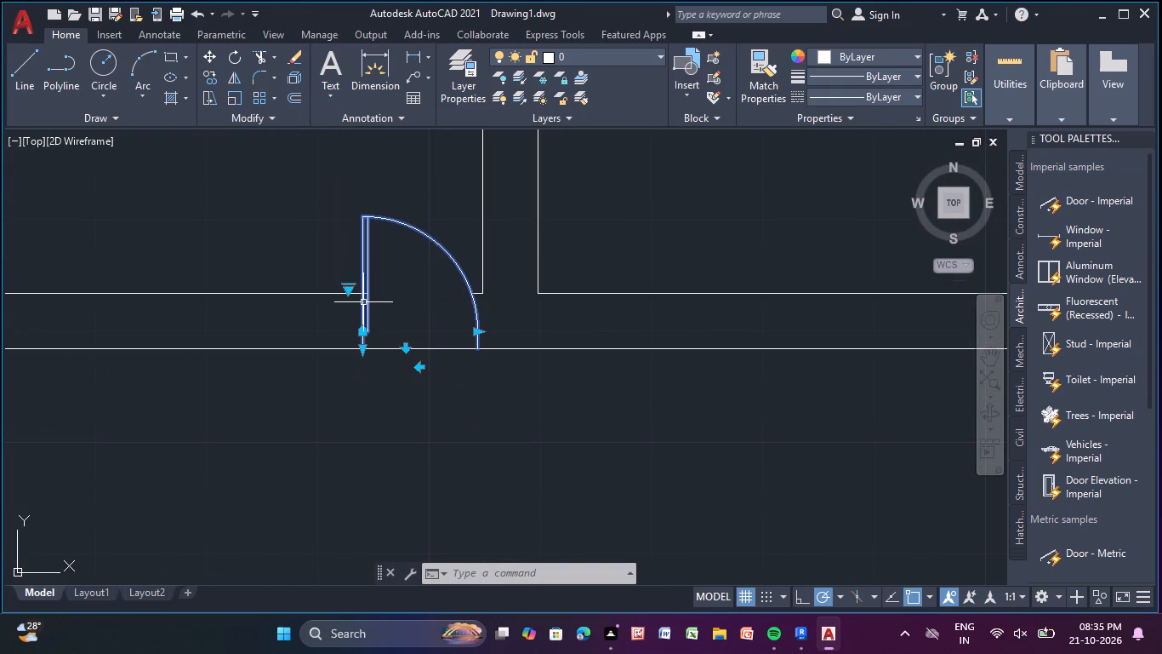
{"action": "left_click", "coordinate": [417, 371]}
{"action": "left_click", "coordinate": [430, 399]}
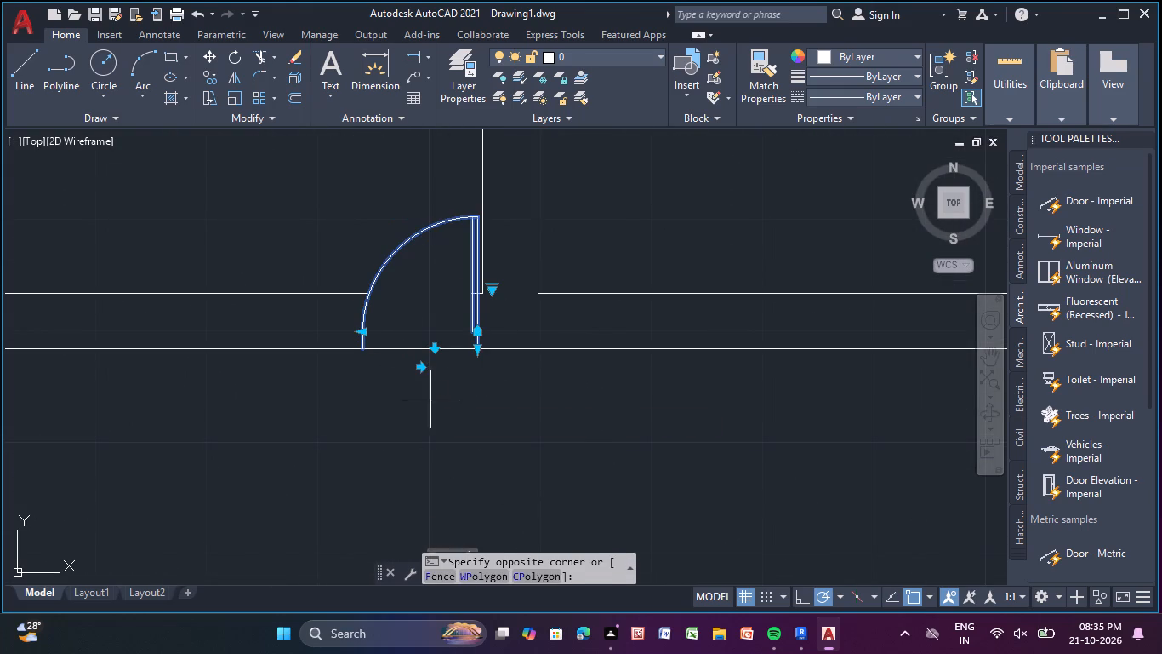
{"action": "scroll", "coordinate": [429, 398], "scroll_direction": "down", "scroll_amount": 1}
{"action": "key", "text": "Escape"}
{"action": "key", "text": "grave"}
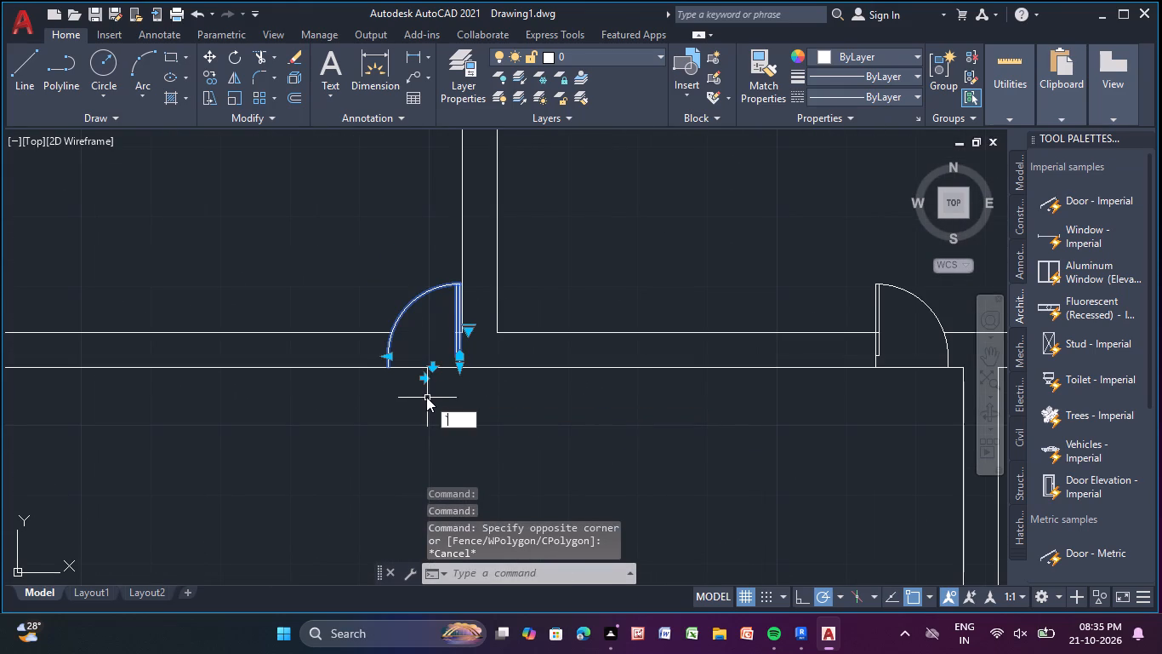
{"action": "key", "text": "Escape"}
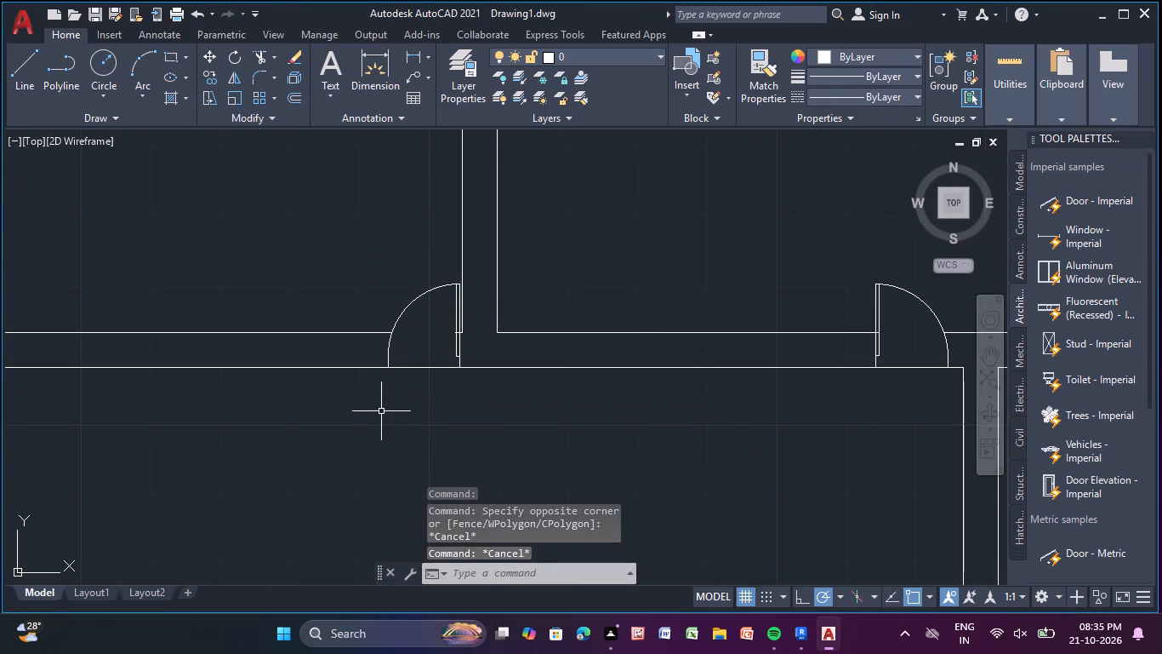
Flip the door in the middle north room's south wall so it swings south into the large room below.
{"action": "scroll", "coordinate": [259, 411], "scroll_direction": "down", "scroll_amount": 2}
{"action": "middle_click_drag", "start_coordinate": [519, 477], "coordinate": [176, 368]}
{"action": "middle_click_drag", "start_coordinate": [208, 324], "coordinate": [308, 361]}
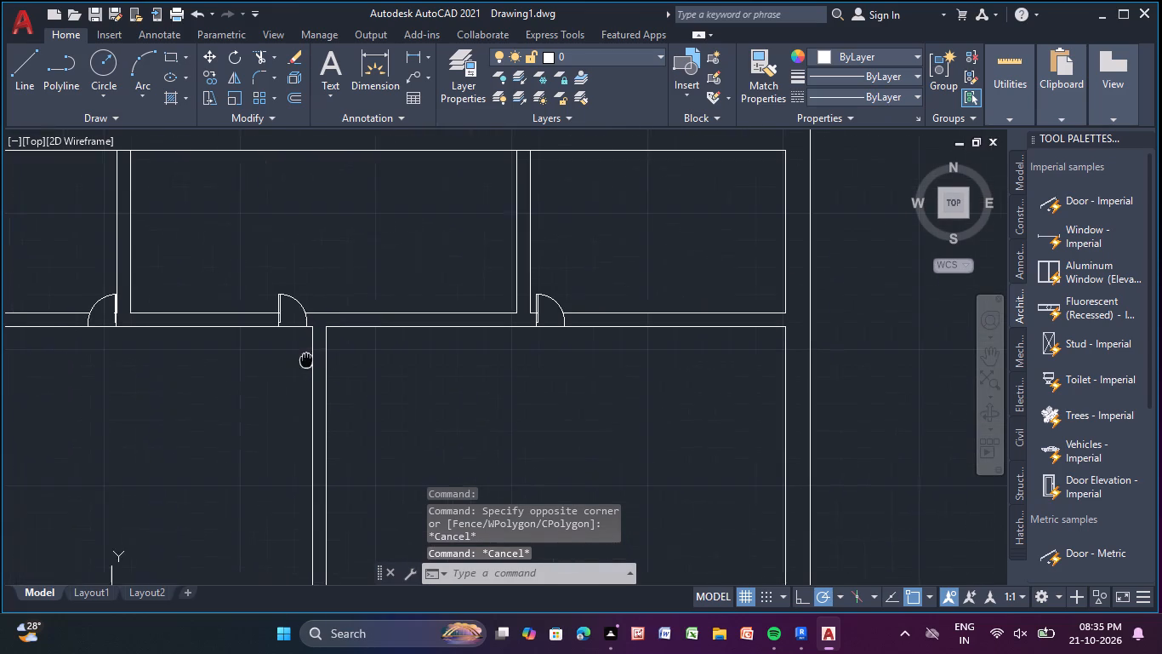
{"action": "middle_click_drag", "start_coordinate": [308, 361], "coordinate": [309, 361]}
{"action": "left_click", "coordinate": [282, 300]}
{"action": "double_click", "coordinate": [287, 300]}
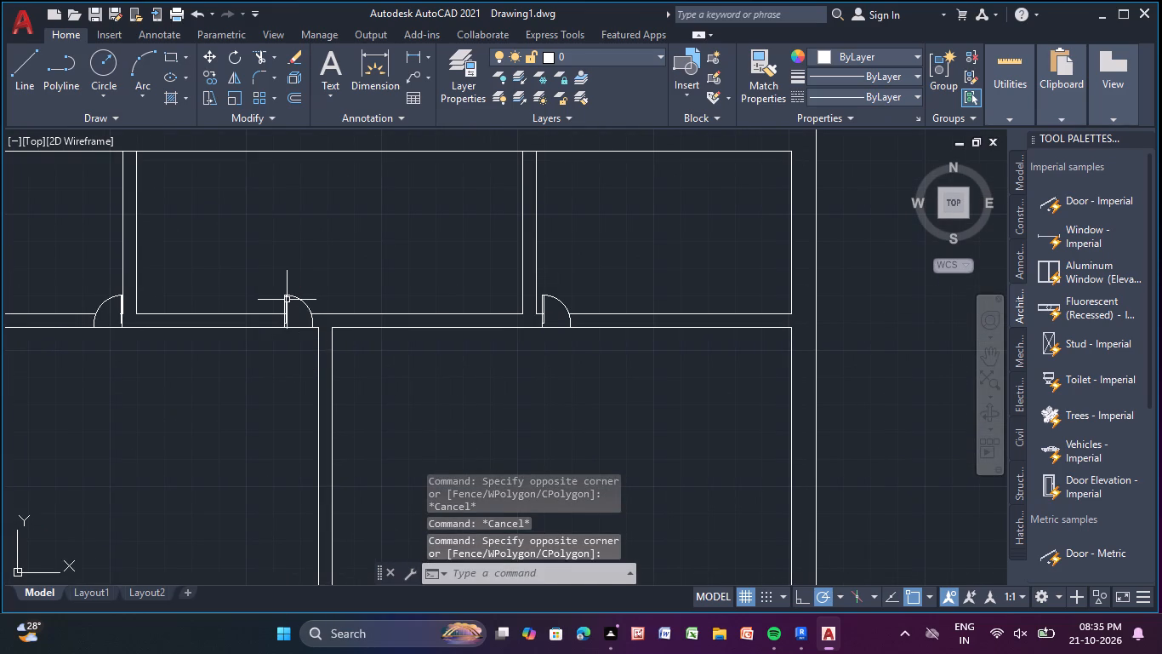
{"action": "left_click", "coordinate": [283, 301]}
{"action": "scroll", "coordinate": [289, 340], "scroll_direction": "up", "scroll_amount": 1}
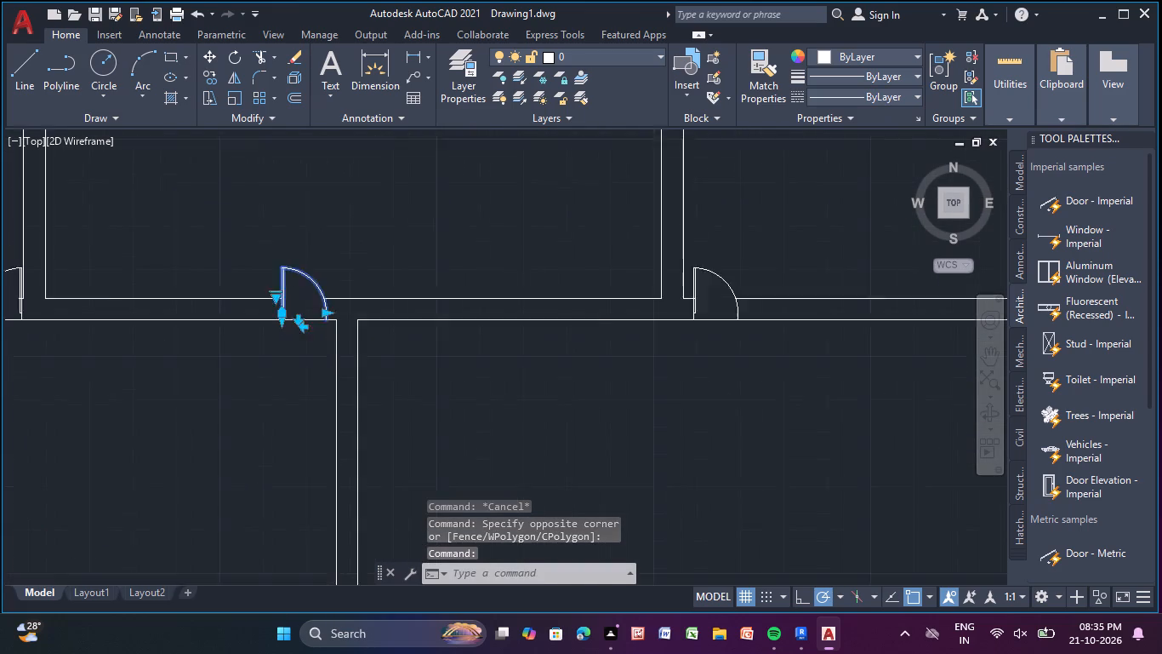
{"action": "scroll", "coordinate": [289, 340], "scroll_direction": "up", "scroll_amount": 2}
{"action": "middle_click_drag", "start_coordinate": [288, 339], "coordinate": [284, 366]}
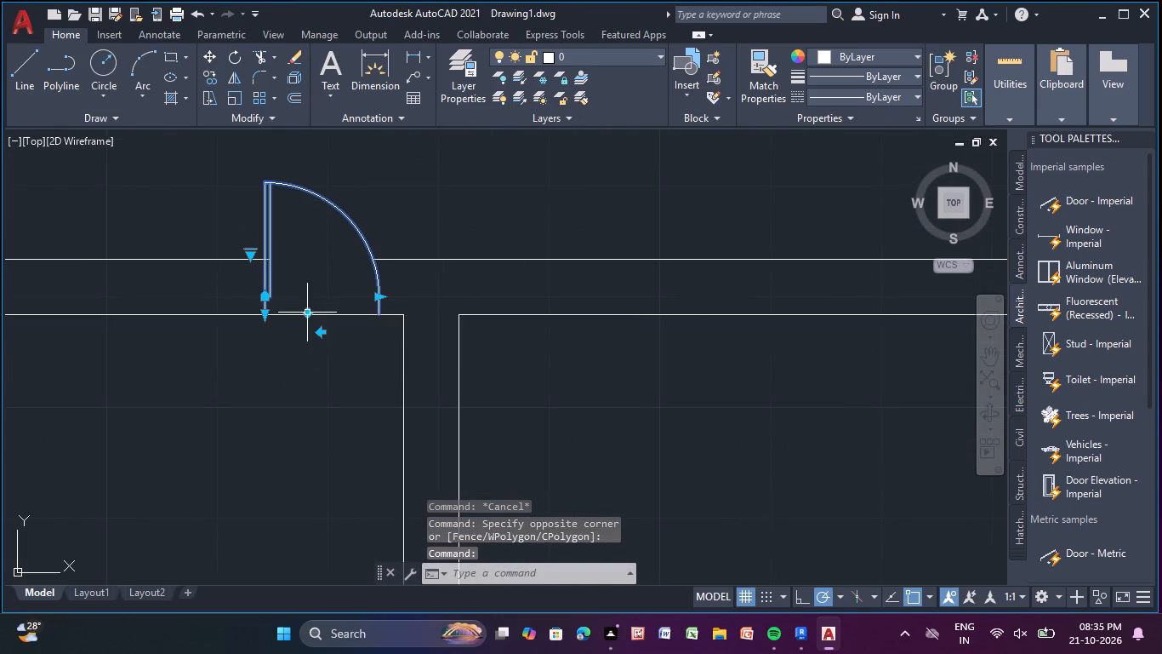
{"action": "left_click", "coordinate": [308, 312]}
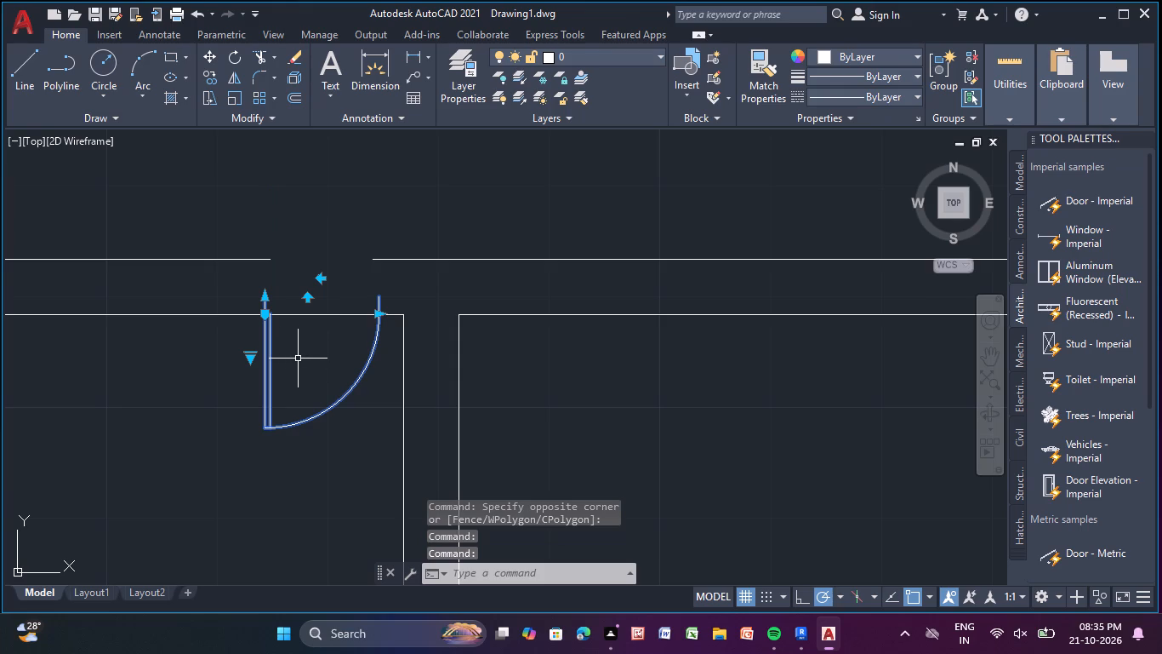
{"action": "key", "text": "Escape"}
Extend the upper line of the middle north room's south wall across the gap above the flipped door.
{"action": "key", "text": "e"}
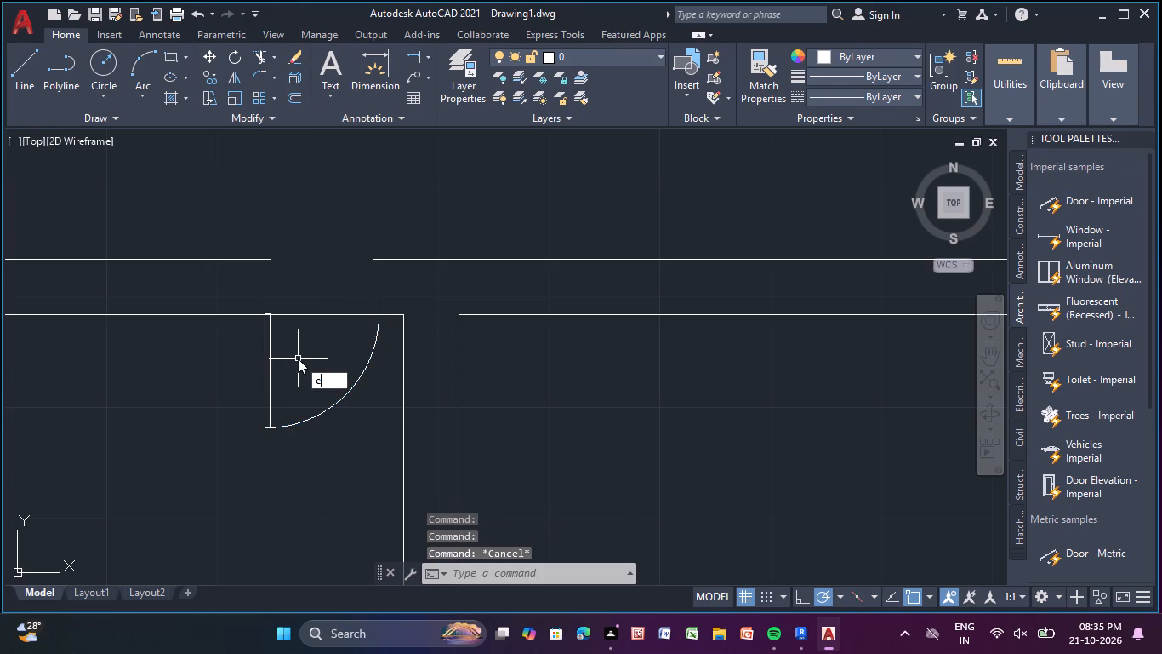
{"action": "key", "text": "x"}
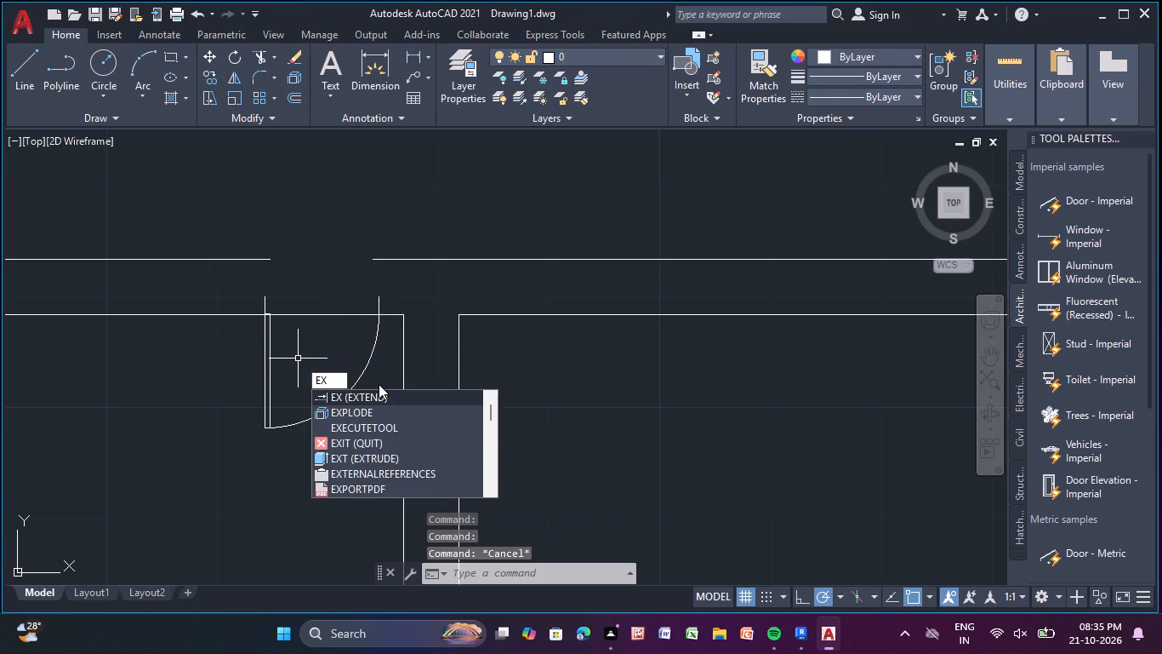
{"action": "left_click", "coordinate": [378, 390]}
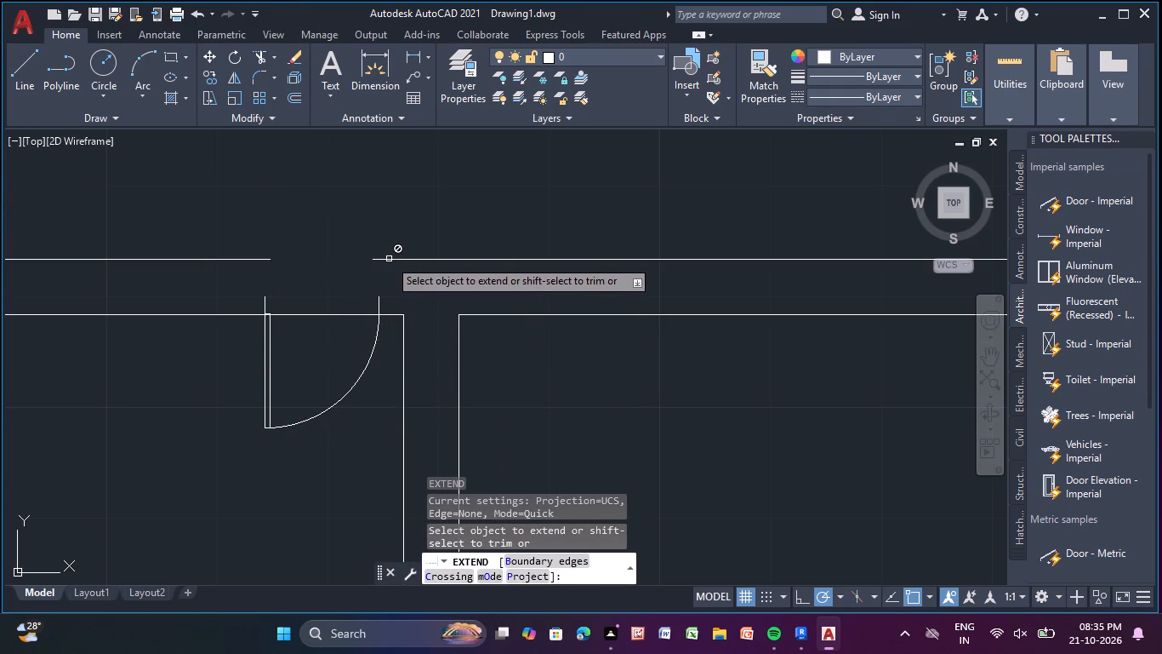
{"action": "scroll", "coordinate": [253, 262], "scroll_direction": "down", "scroll_amount": 3}
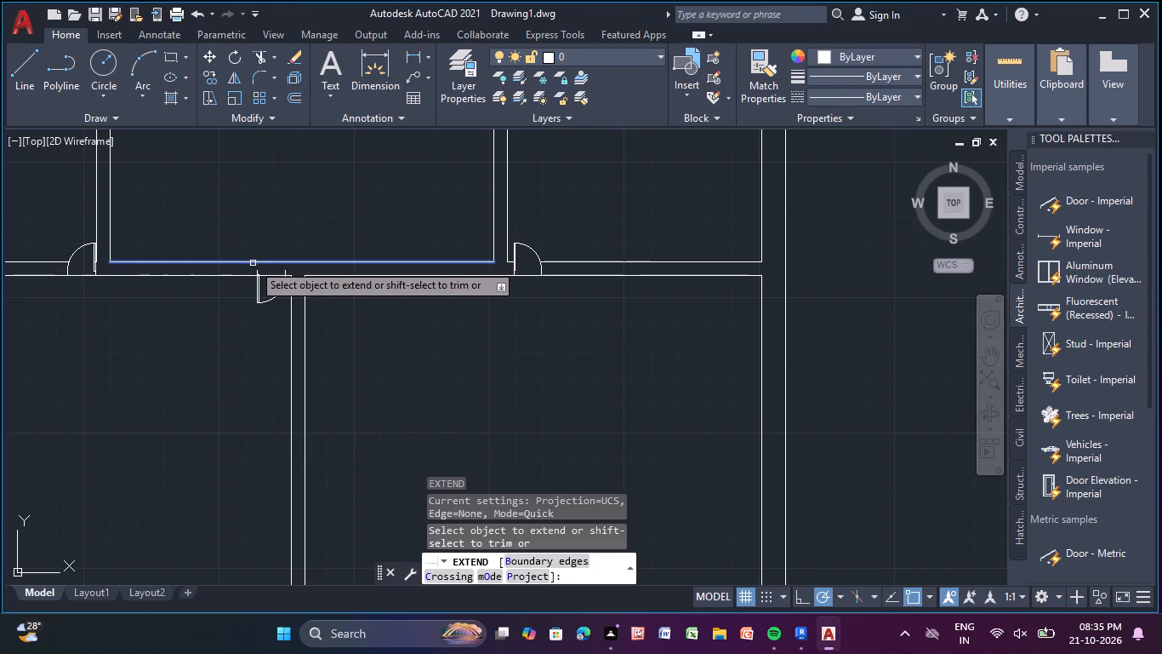
{"action": "left_click", "coordinate": [253, 263]}
{"action": "middle_click_drag", "start_coordinate": [285, 245], "coordinate": [341, 269]}
{"action": "scroll", "coordinate": [347, 296], "scroll_direction": "up", "scroll_amount": 2}
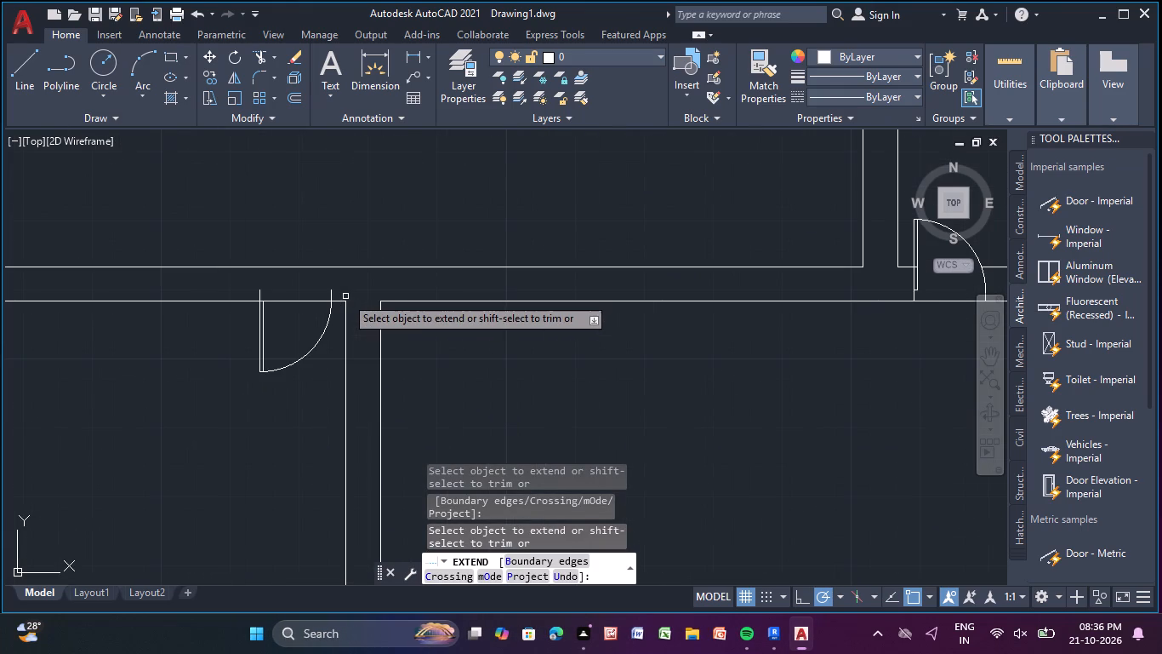
{"action": "key", "text": "Escape"}
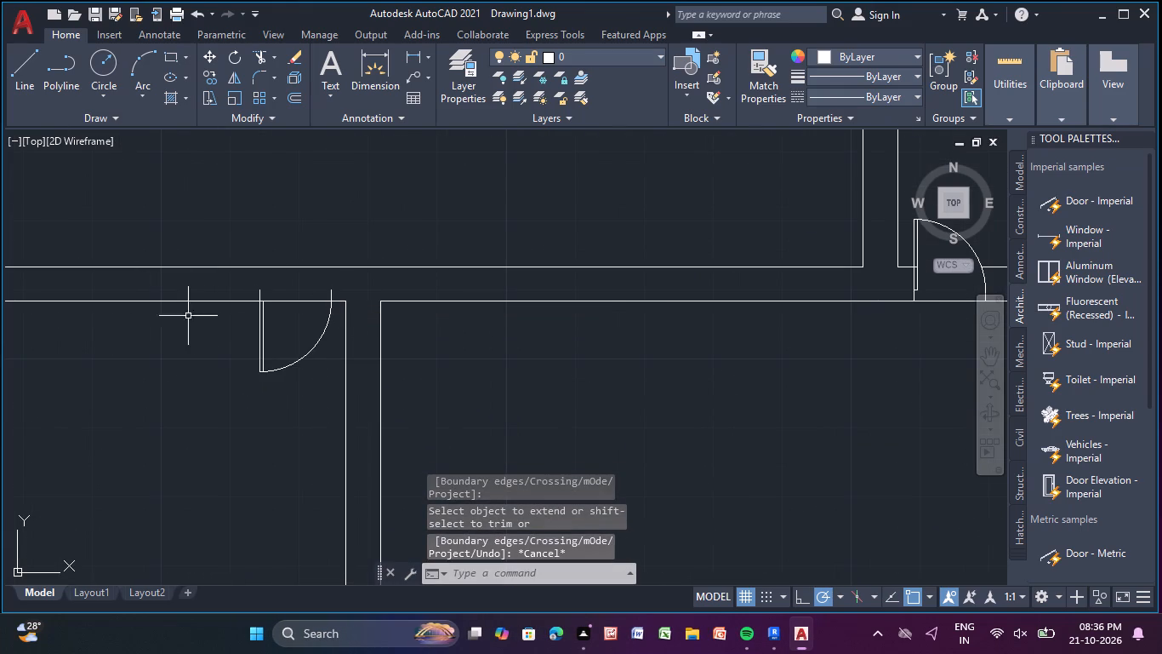
Shift the flipped door north into the wall thickness so its jamb ends meet the wall's upper line.
{"action": "left_click", "coordinate": [265, 350]}
{"action": "middle_click_drag", "start_coordinate": [265, 350], "coordinate": [387, 387]}
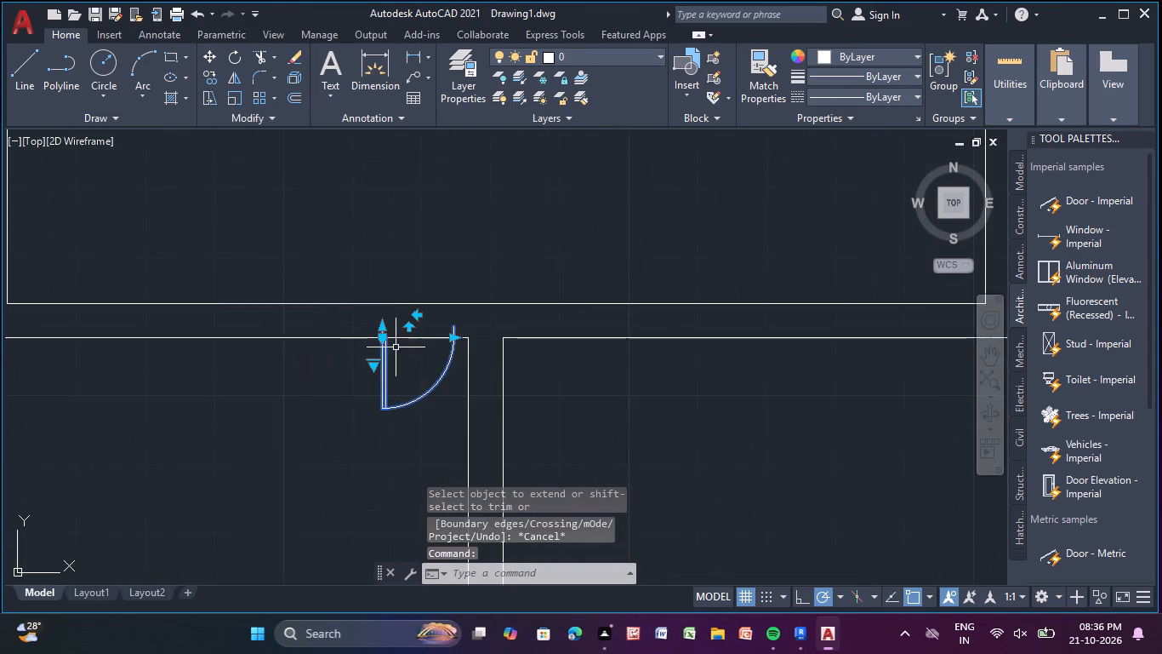
{"action": "scroll", "coordinate": [395, 344], "scroll_direction": "up", "scroll_amount": 2}
{"action": "left_click", "coordinate": [362, 331]}
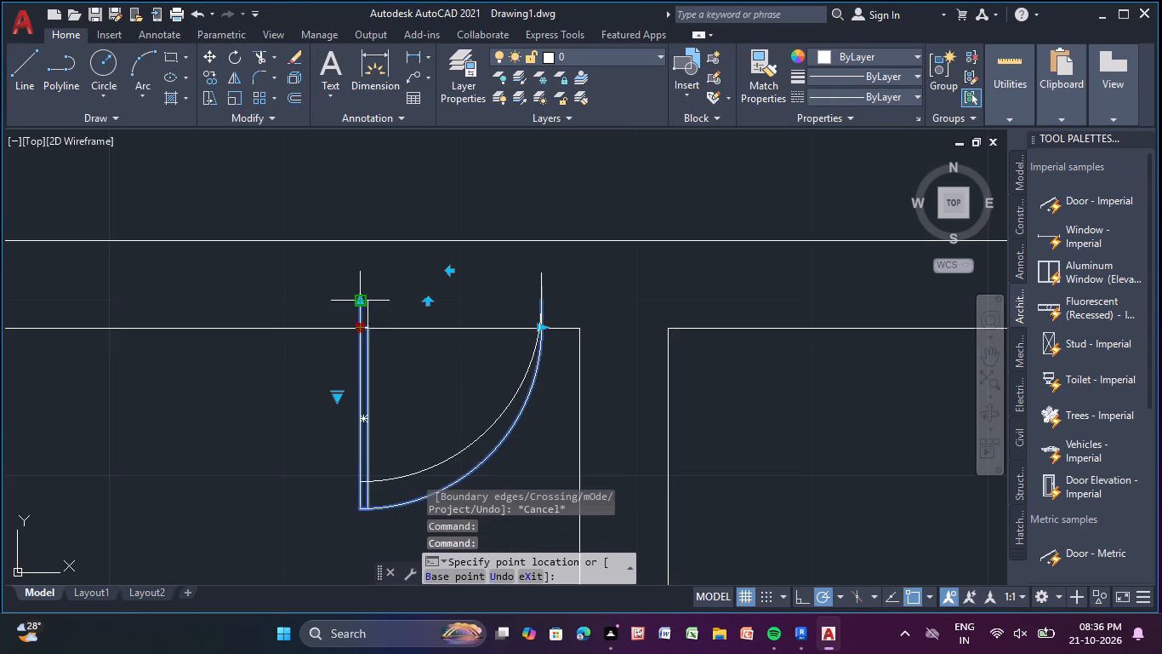
{"action": "left_click", "coordinate": [361, 269]}
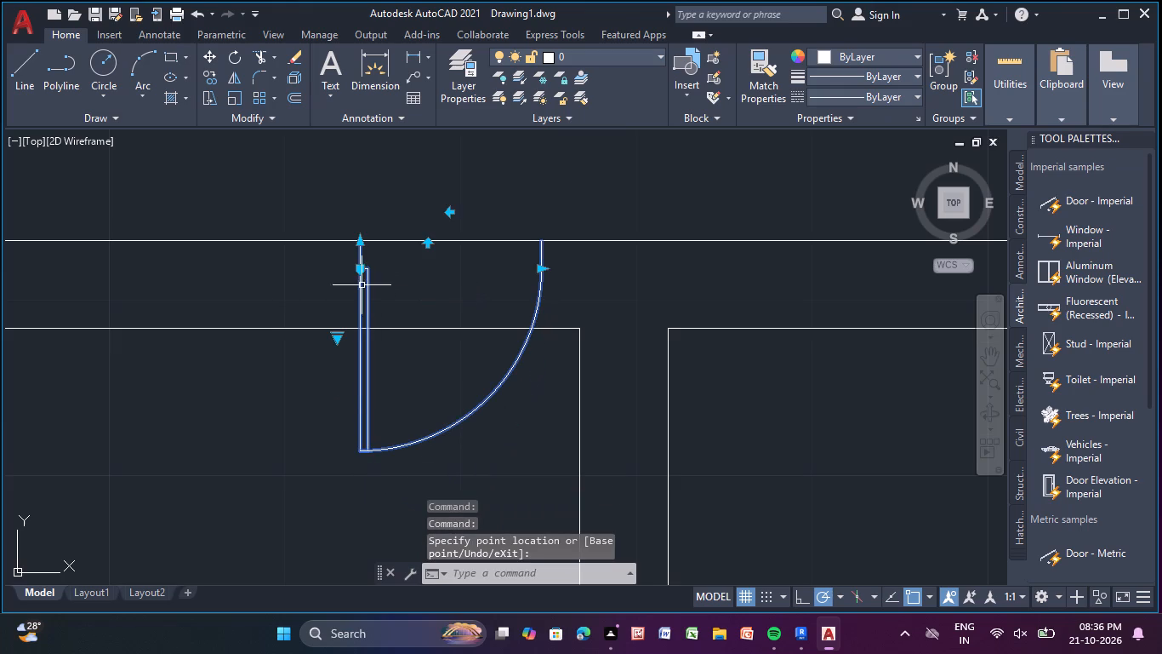
{"action": "key", "text": "Escape"}
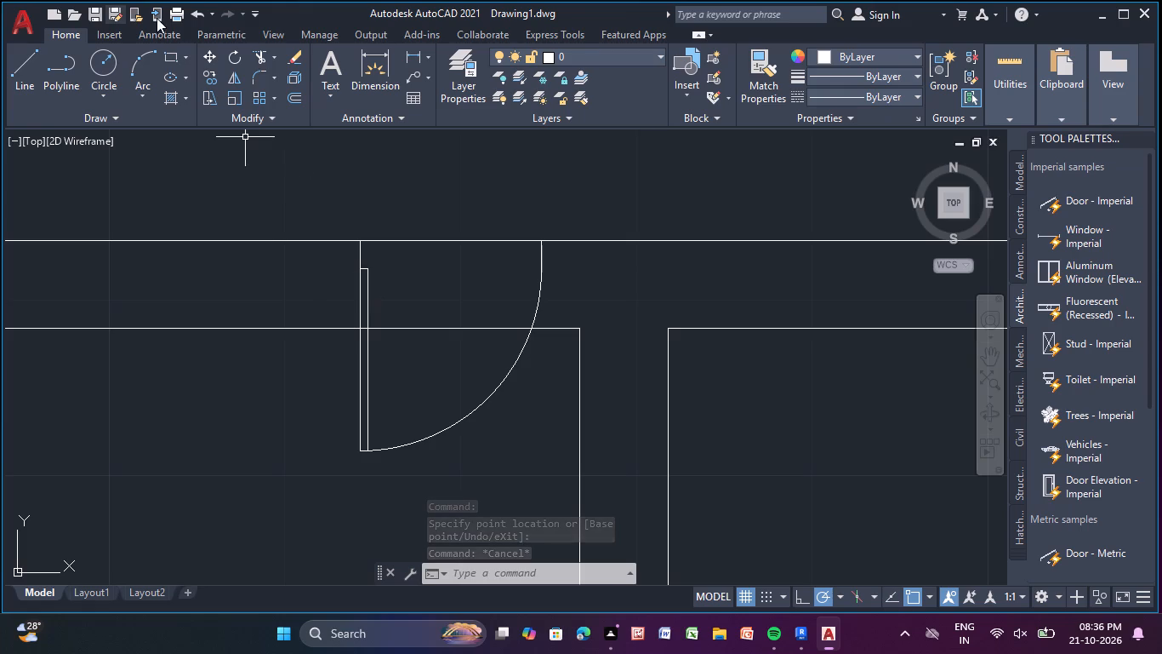
Trim the wall's lower line inside the shifted door's opening.
{"action": "left_click", "coordinate": [259, 57]}
{"action": "left_click_drag", "start_coordinate": [418, 321], "coordinate": [407, 372]}
{"action": "key", "text": "Escape"}
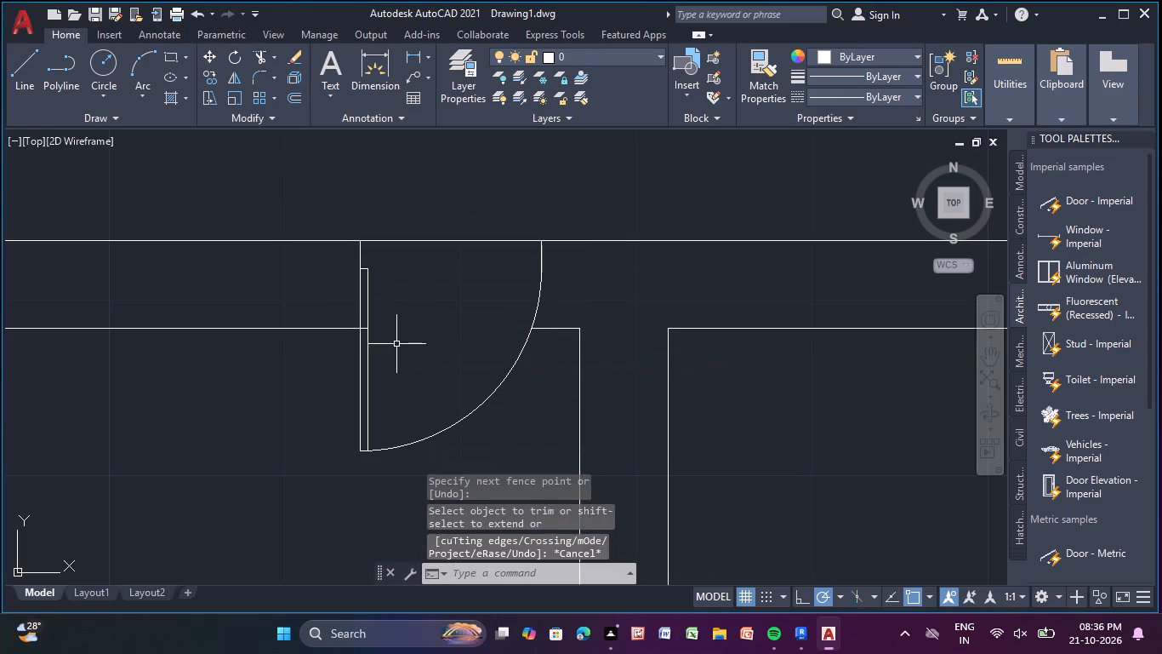
Flip the hinge side of the western of the two paired doors north of the central hall, placing its leaf beside the dividing wall.
{"action": "scroll", "coordinate": [407, 353], "scroll_direction": "down", "scroll_amount": 4}
{"action": "middle_click_drag", "start_coordinate": [672, 467], "coordinate": [369, 308]}
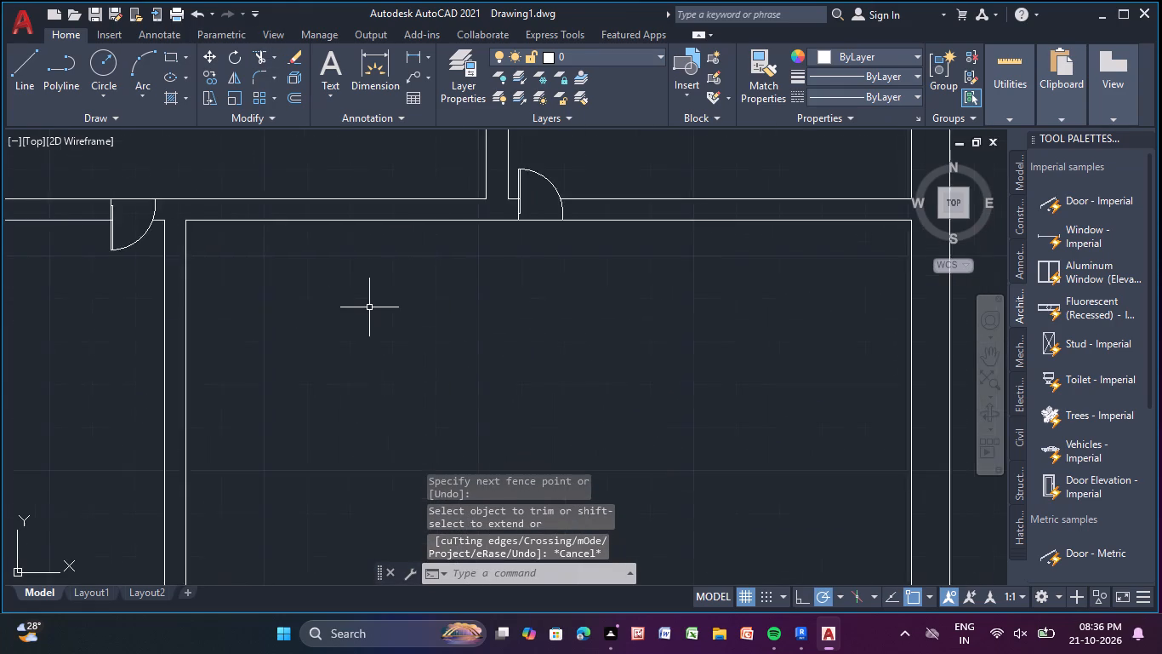
{"action": "scroll", "coordinate": [369, 307], "scroll_direction": "down", "scroll_amount": 2}
{"action": "middle_click_drag", "start_coordinate": [369, 307], "coordinate": [383, 132]}
{"action": "scroll", "coordinate": [280, 331], "scroll_direction": "up", "scroll_amount": 4}
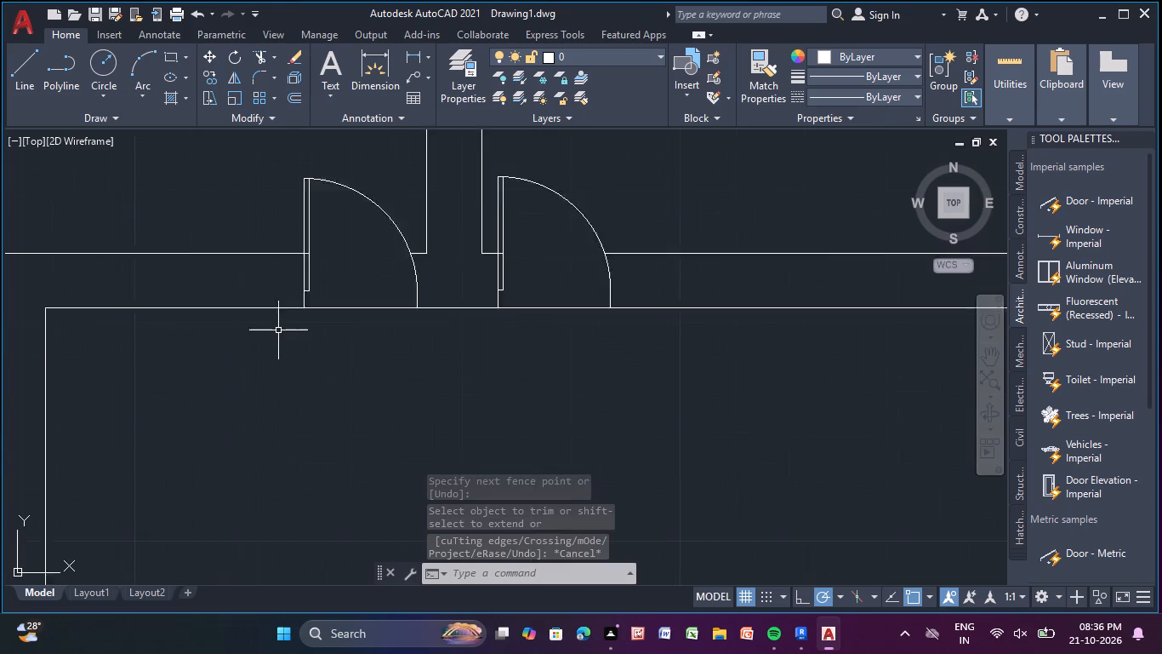
{"action": "scroll", "coordinate": [278, 330], "scroll_direction": "up", "scroll_amount": 1}
{"action": "left_click", "coordinate": [316, 247]}
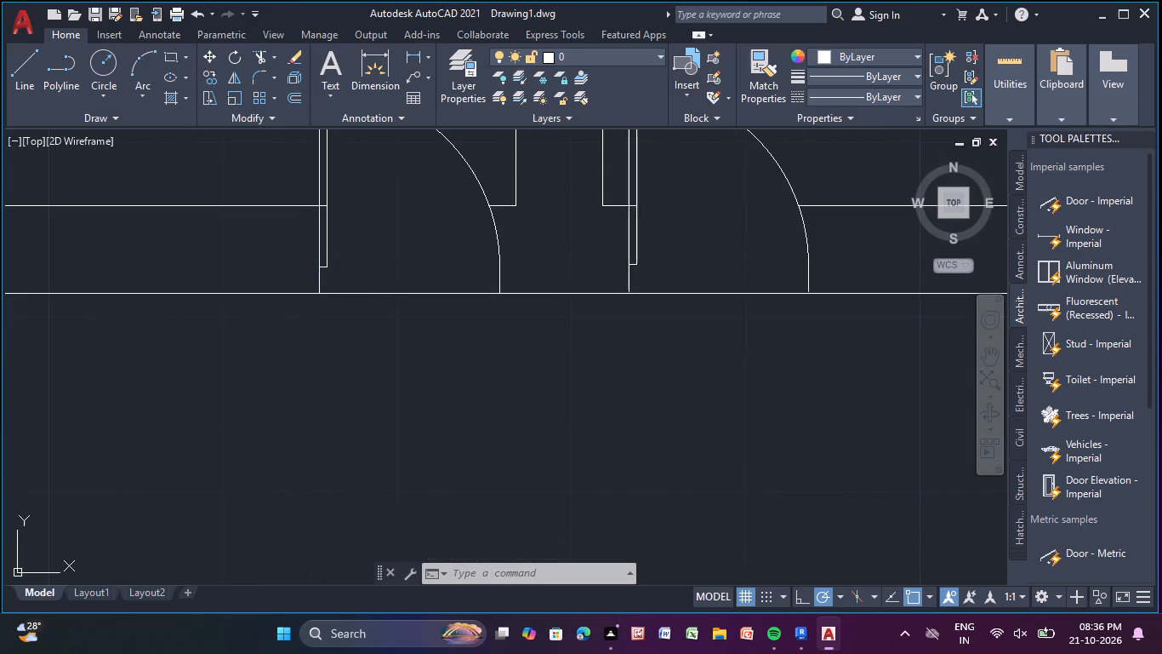
{"action": "left_click", "coordinate": [404, 323]}
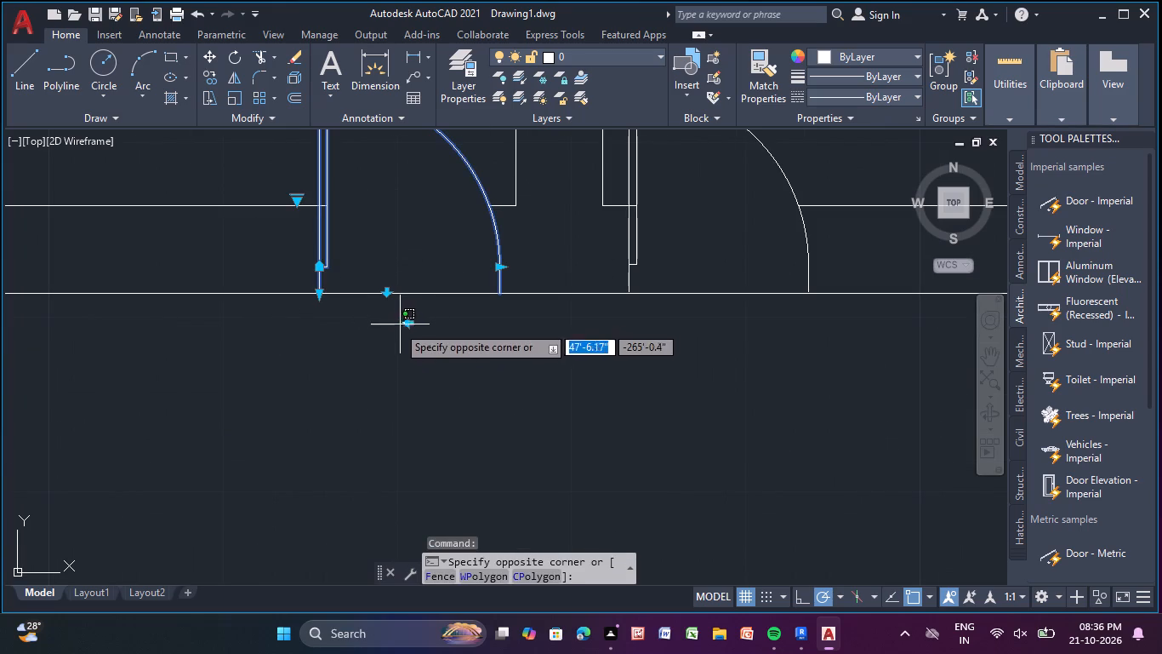
{"action": "left_click", "coordinate": [403, 328]}
{"action": "left_click", "coordinate": [410, 324]}
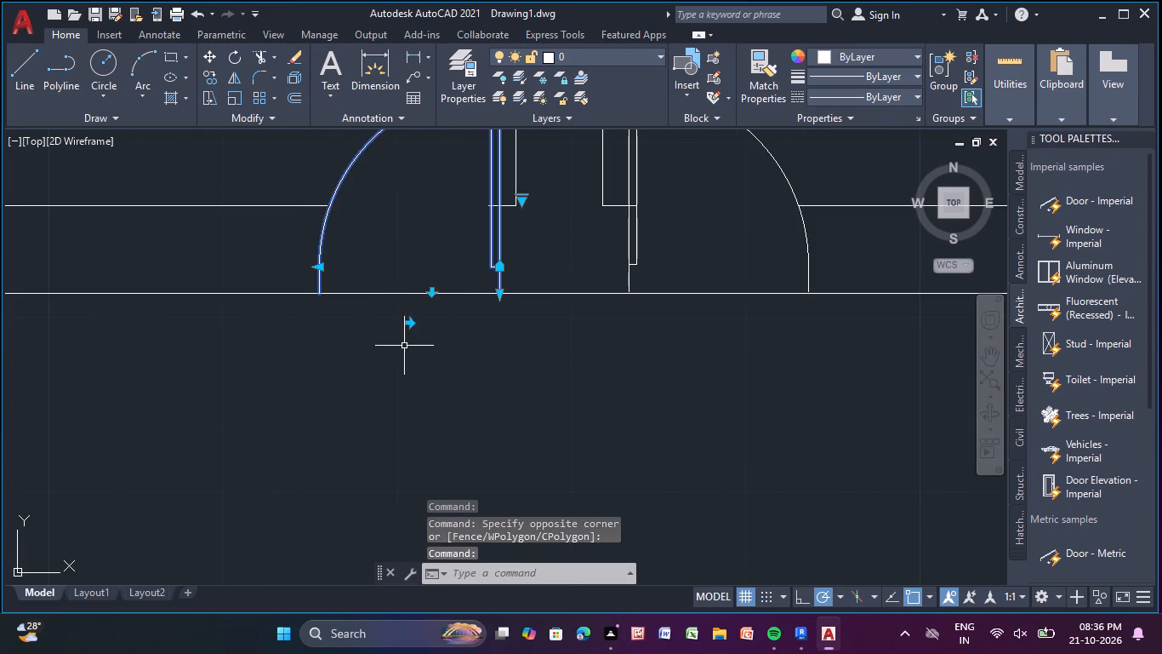
{"action": "scroll", "coordinate": [404, 349], "scroll_direction": "down", "scroll_amount": 6}
{"action": "middle_click_drag", "start_coordinate": [400, 387], "coordinate": [370, 228]}
{"action": "key", "text": "Escape"}
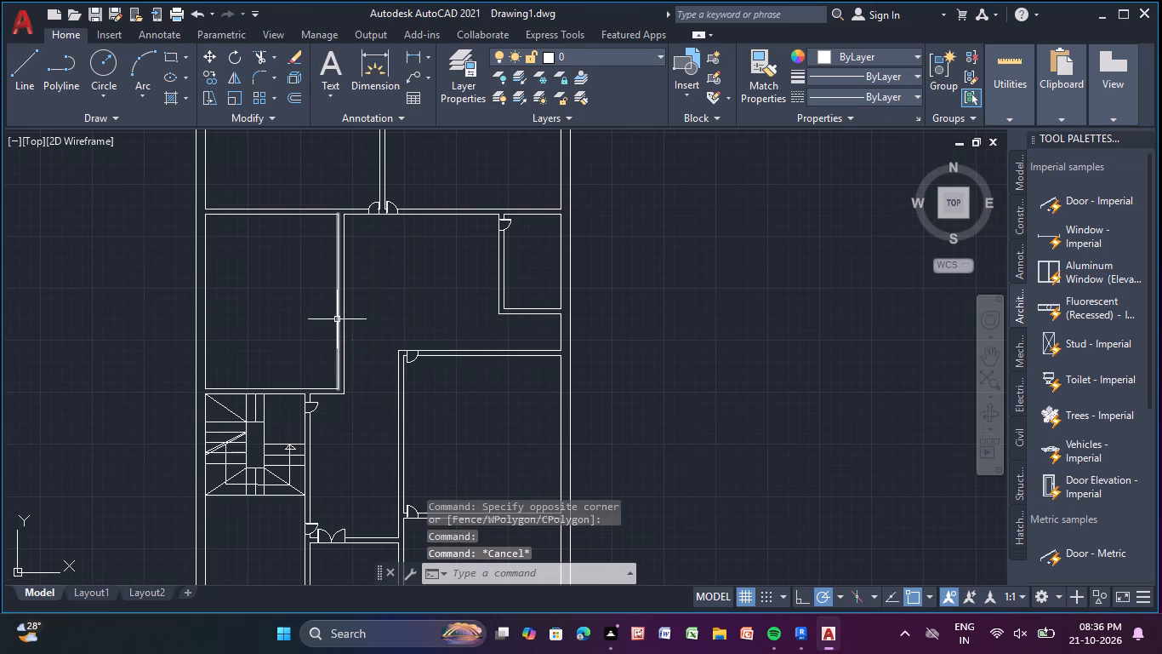
Draw two short lines across the wall between the west room and the central hall, marking the ends of an opening.
{"action": "left_click", "coordinate": [20, 65]}
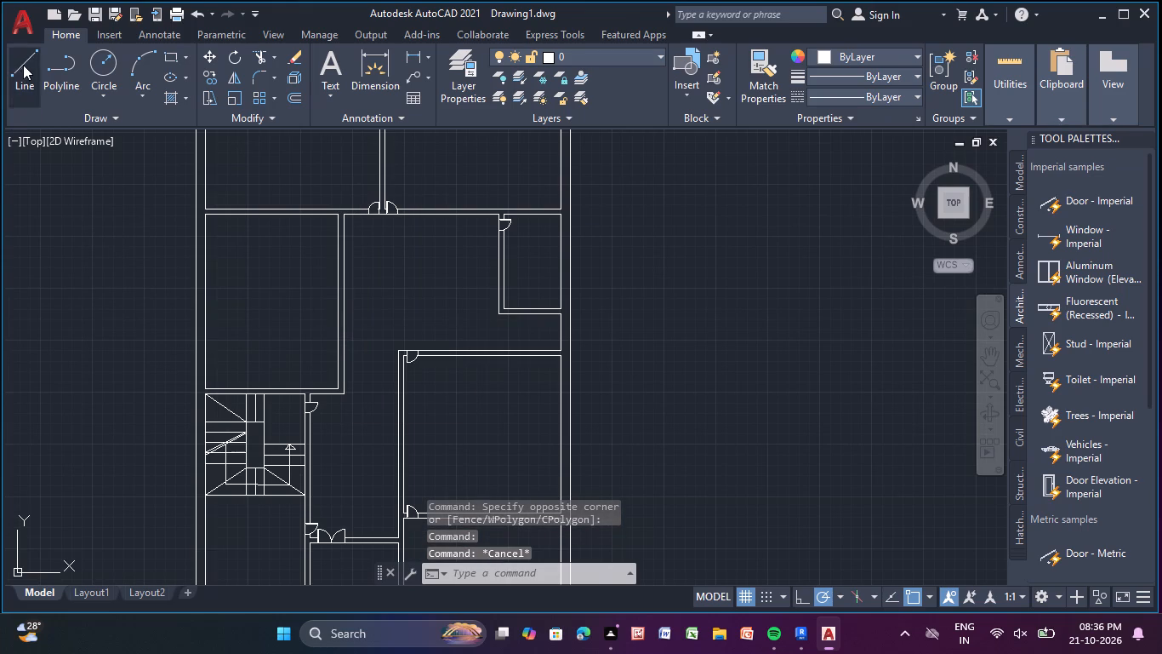
{"action": "scroll", "coordinate": [339, 251], "scroll_direction": "up", "scroll_amount": 2}
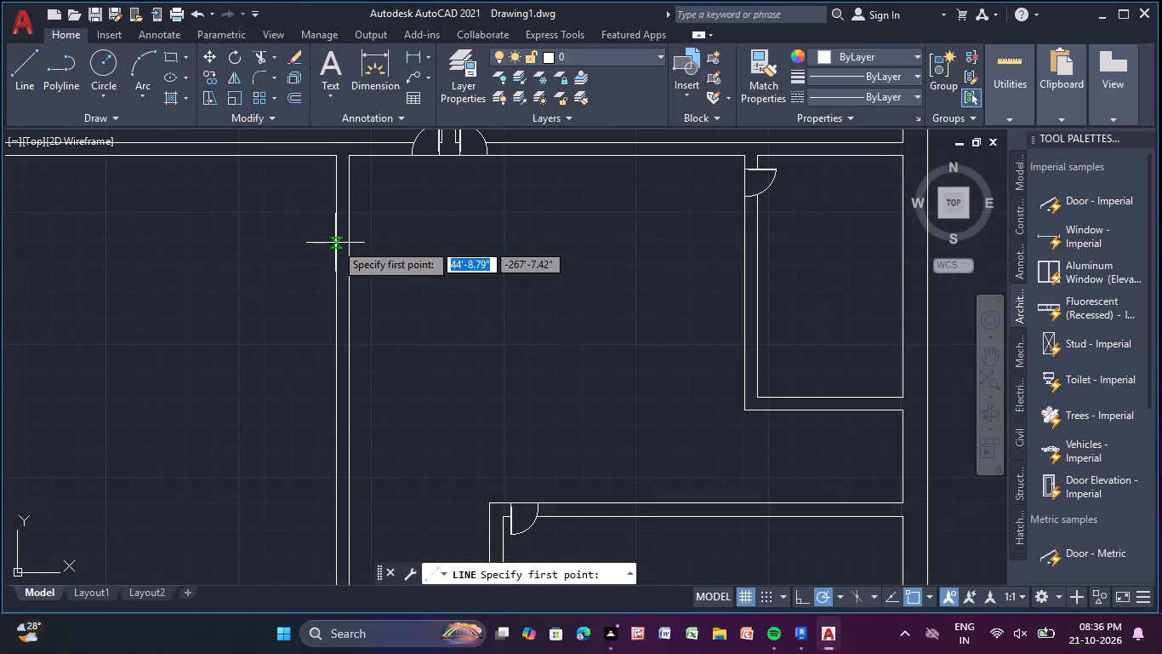
{"action": "left_click", "coordinate": [335, 243]}
{"action": "left_click", "coordinate": [356, 244]}
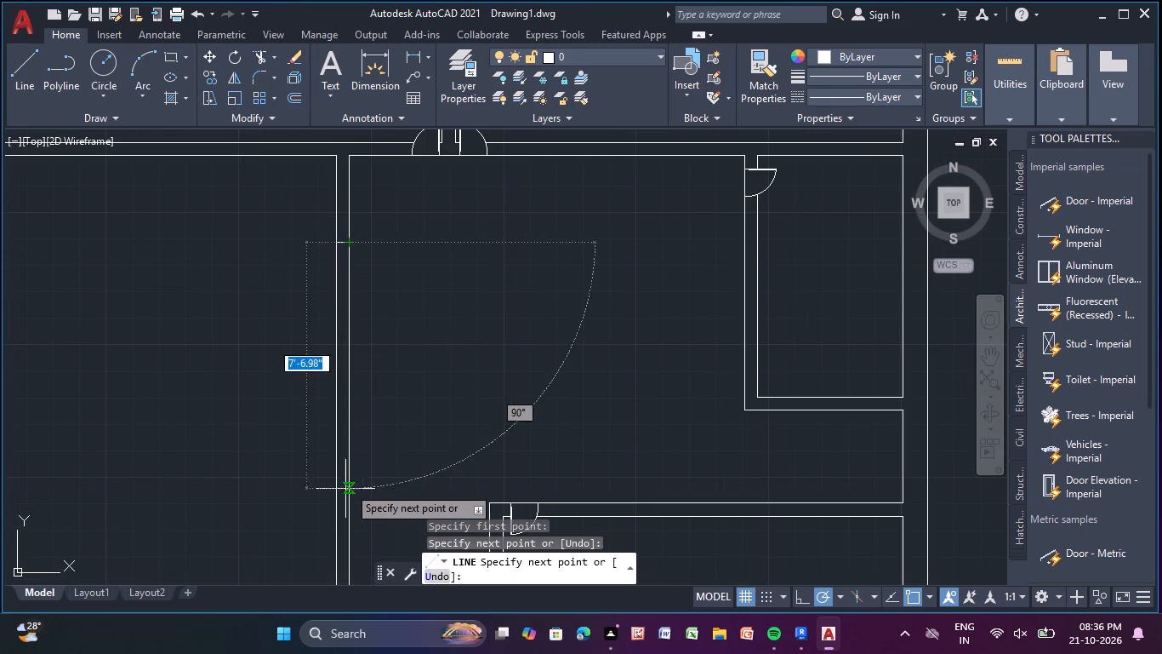
{"action": "middle_click_drag", "start_coordinate": [349, 476], "coordinate": [315, 387]}
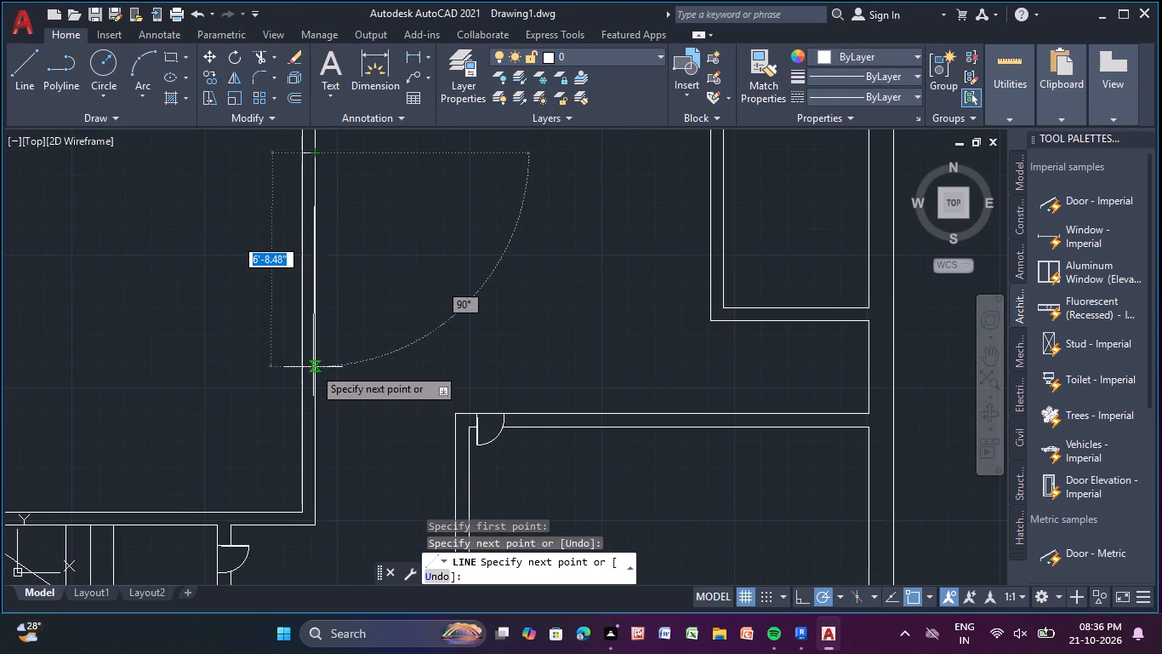
{"action": "left_click", "coordinate": [315, 350]}
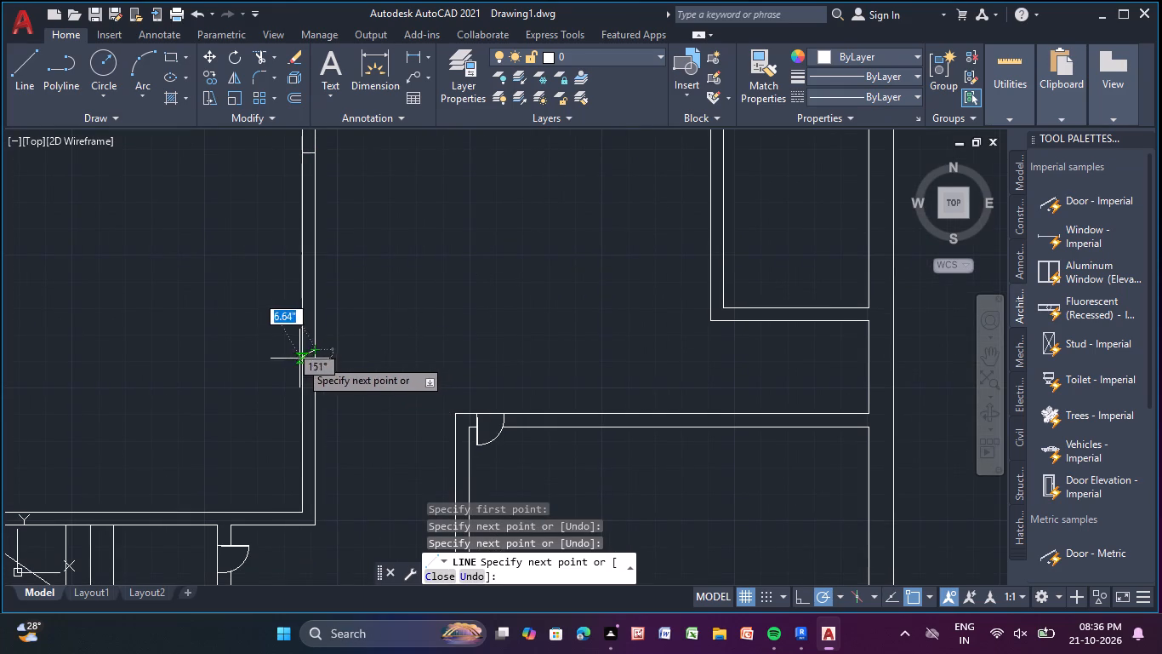
{"action": "left_click", "coordinate": [298, 350]}
{"action": "key", "text": "Escape"}
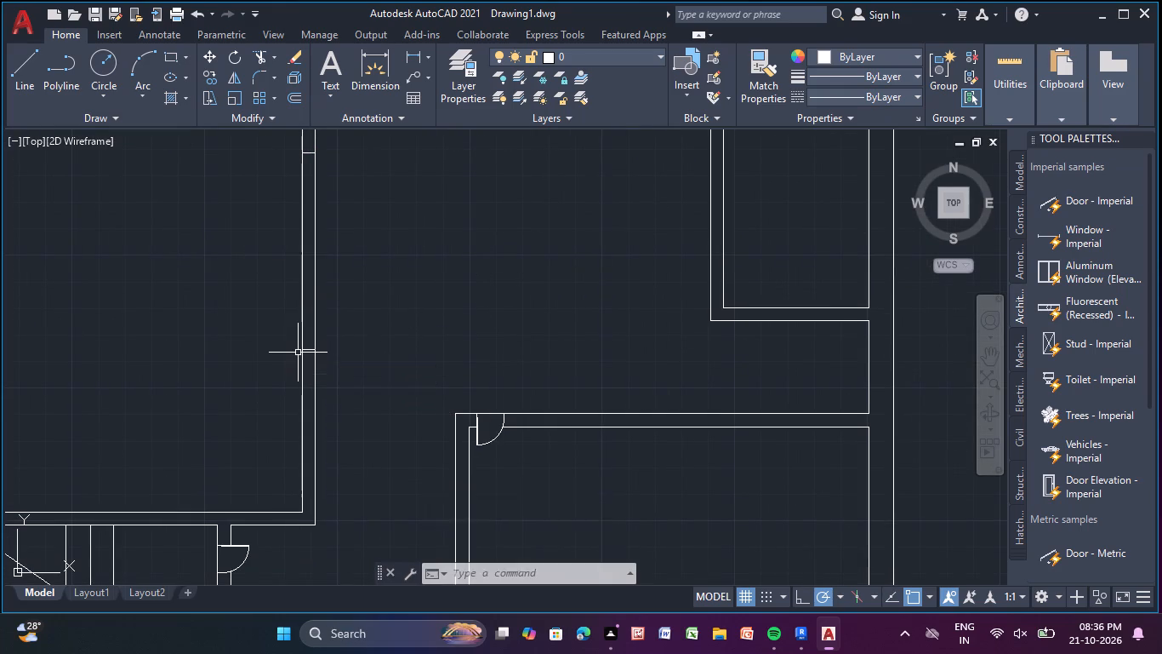
Trim both wall lines between the two end lines to open the west room to the central hall.
{"action": "left_click", "coordinate": [257, 54]}
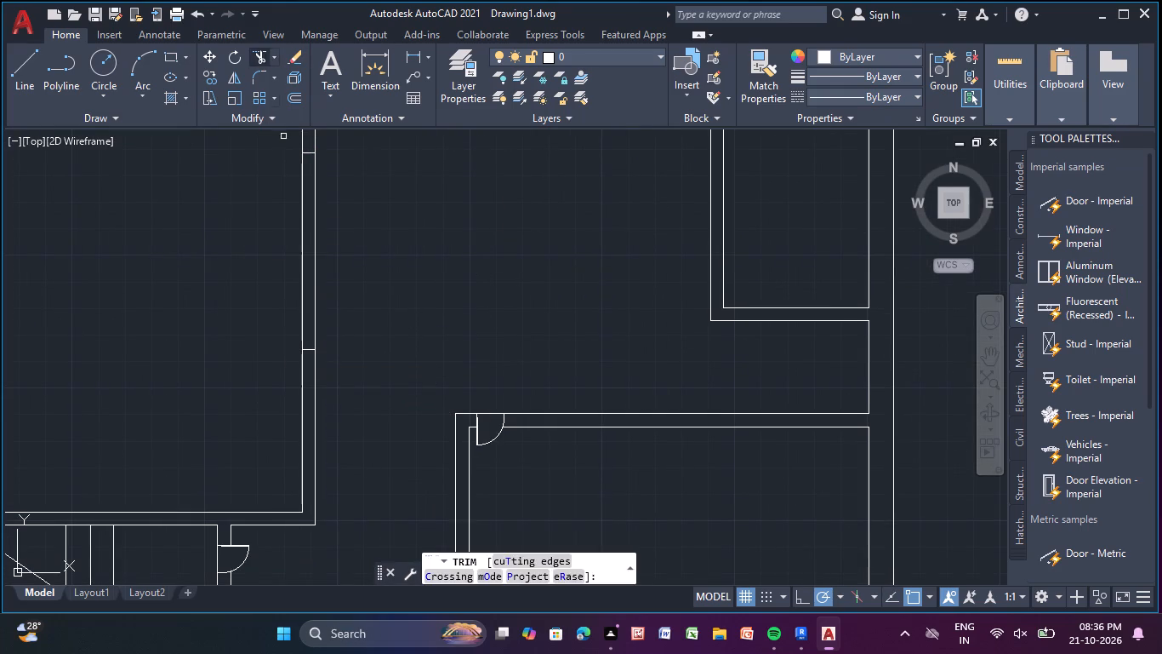
{"action": "left_click_drag", "start_coordinate": [231, 231], "coordinate": [400, 252]}
{"action": "scroll", "coordinate": [291, 252], "scroll_direction": "down", "scroll_amount": 2}
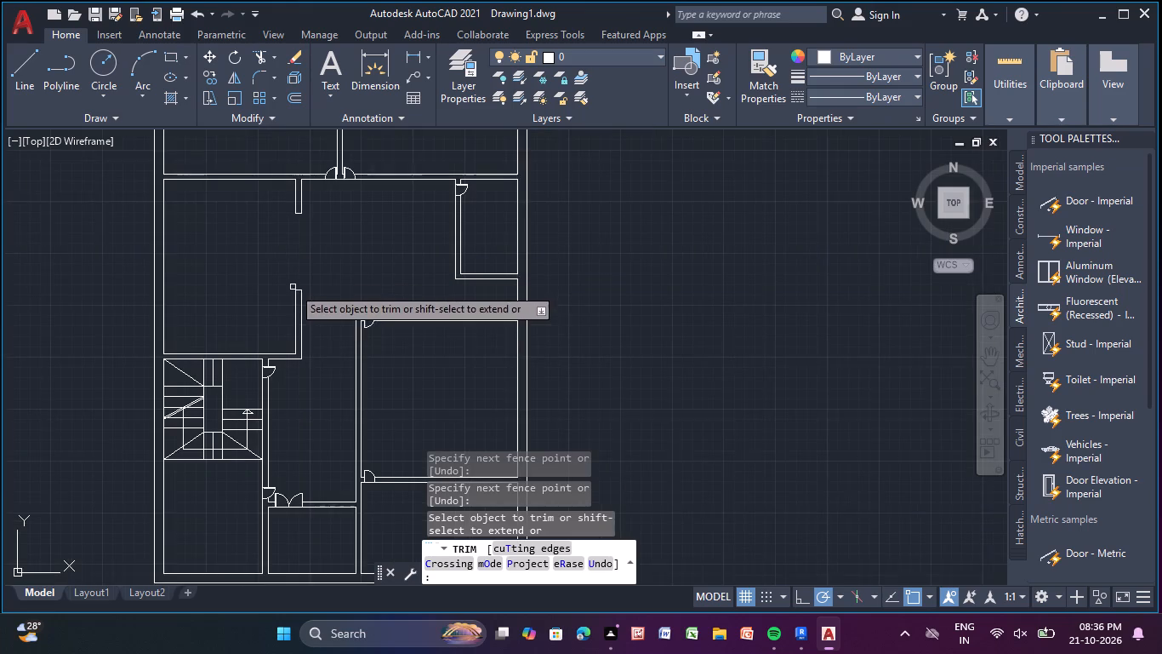
Draw a short line across the wall stub south of the opening, a little below its end.
{"action": "middle_click_drag", "start_coordinate": [288, 315], "coordinate": [280, 389]}
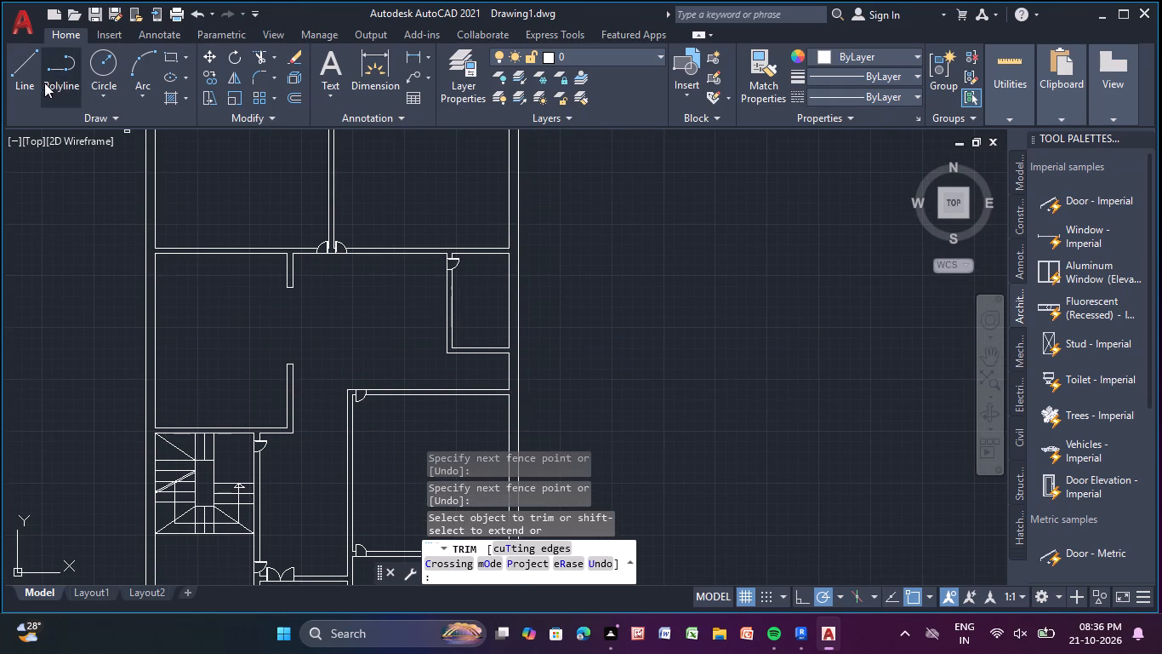
{"action": "left_click_drag", "start_coordinate": [28, 75], "coordinate": [27, 88]}
{"action": "scroll", "coordinate": [269, 398], "scroll_direction": "up", "scroll_amount": 3}
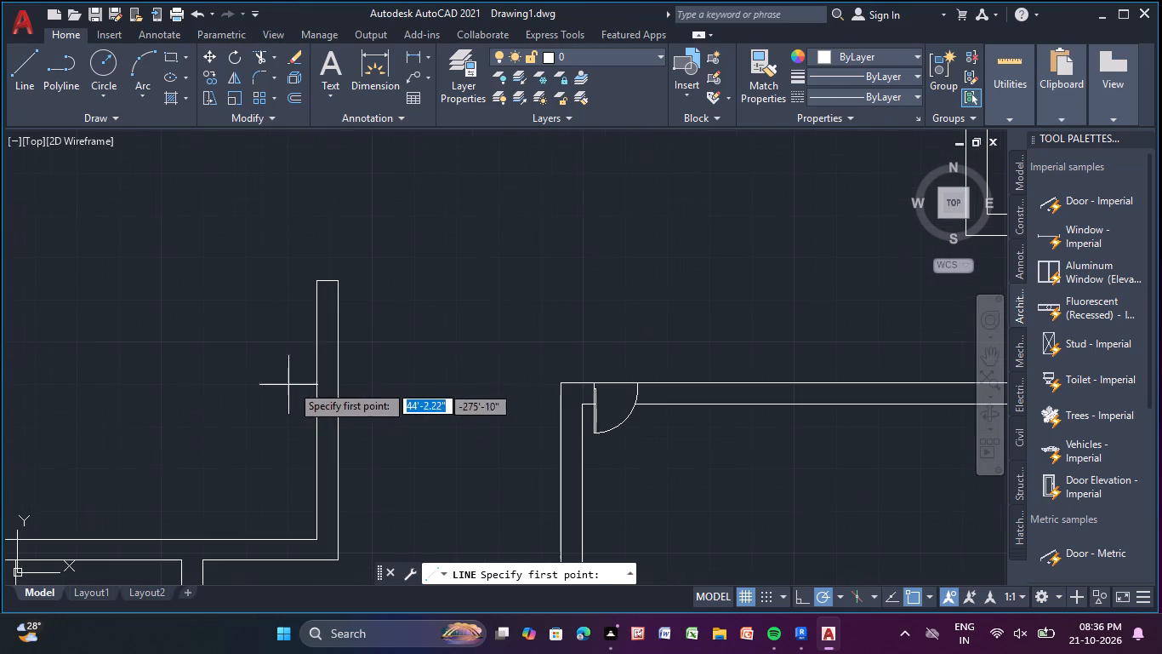
{"action": "left_click", "coordinate": [318, 346]}
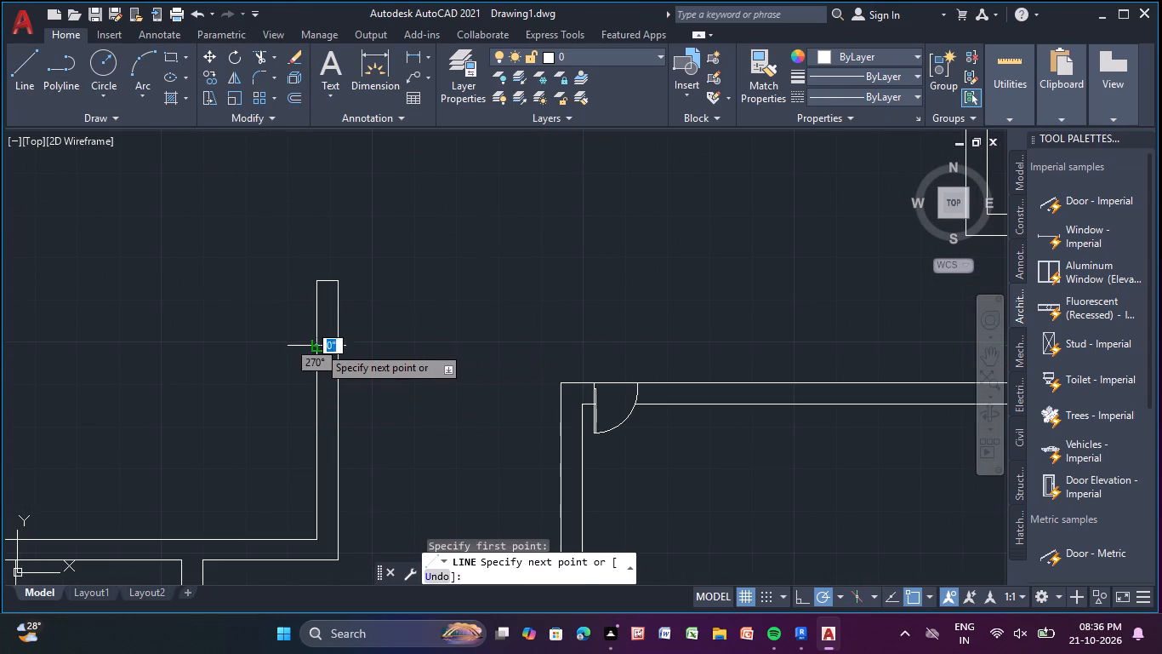
{"action": "left_click", "coordinate": [342, 344]}
{"action": "right_click", "coordinate": [338, 344]}
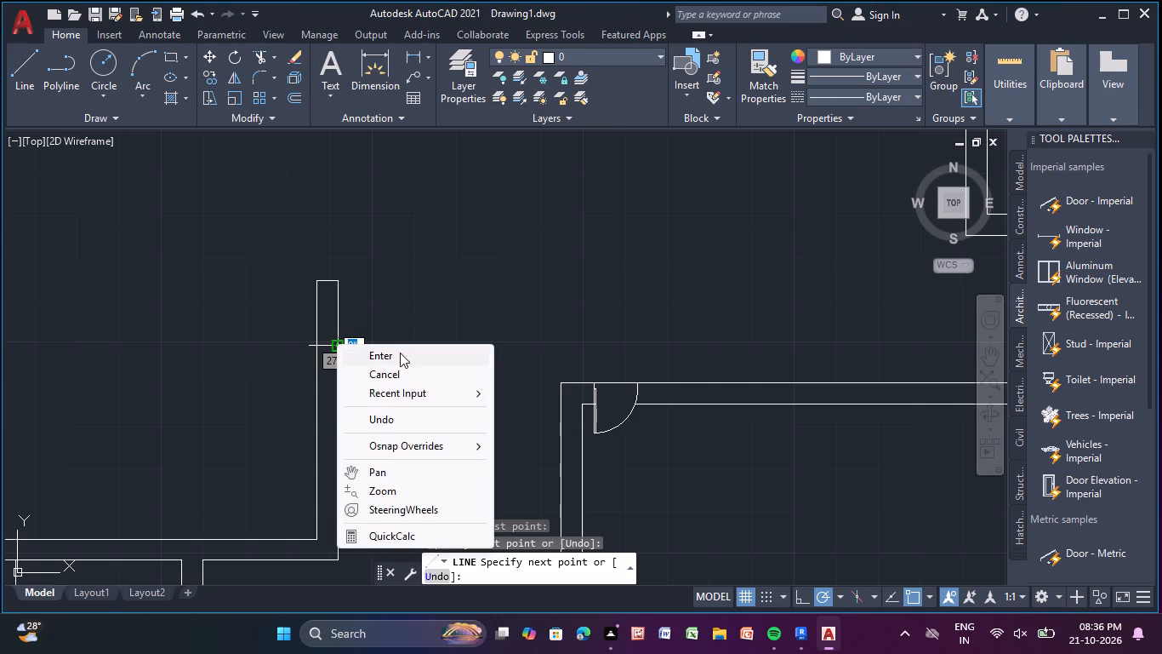
{"action": "left_click", "coordinate": [400, 353]}
Trim away the wall stub's lines and old end cap above the new line, widening the opening southward.
{"action": "left_click_drag", "start_coordinate": [253, 54], "coordinate": [256, 63]}
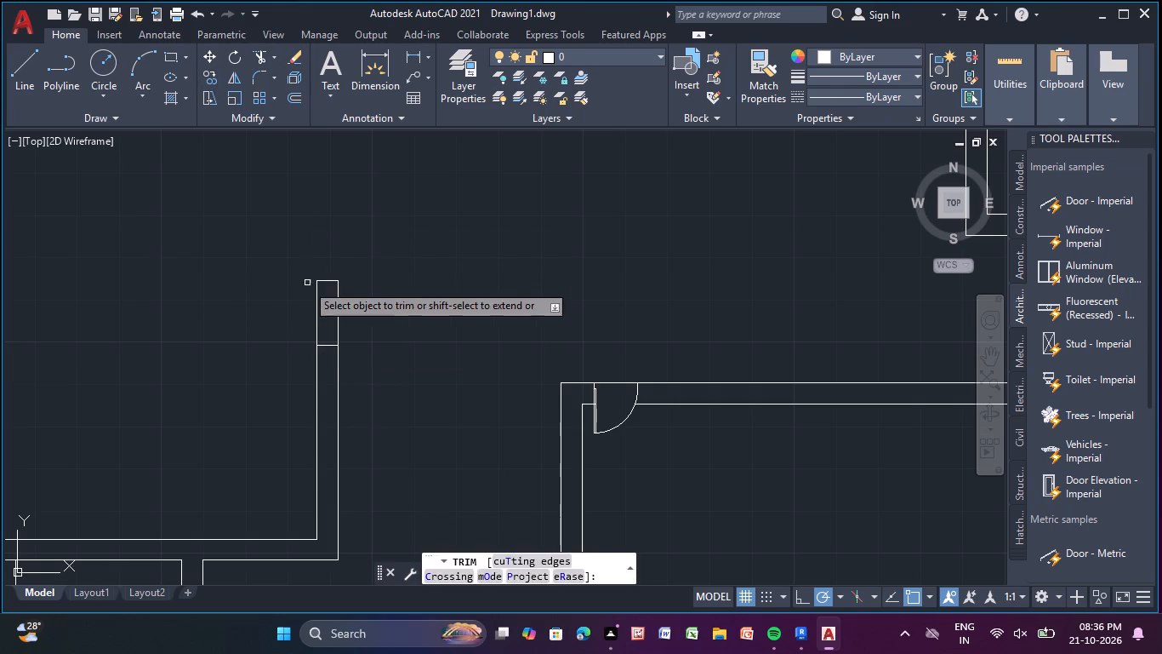
{"action": "left_click_drag", "start_coordinate": [276, 314], "coordinate": [457, 318]}
{"action": "left_click_drag", "start_coordinate": [327, 275], "coordinate": [327, 301]}
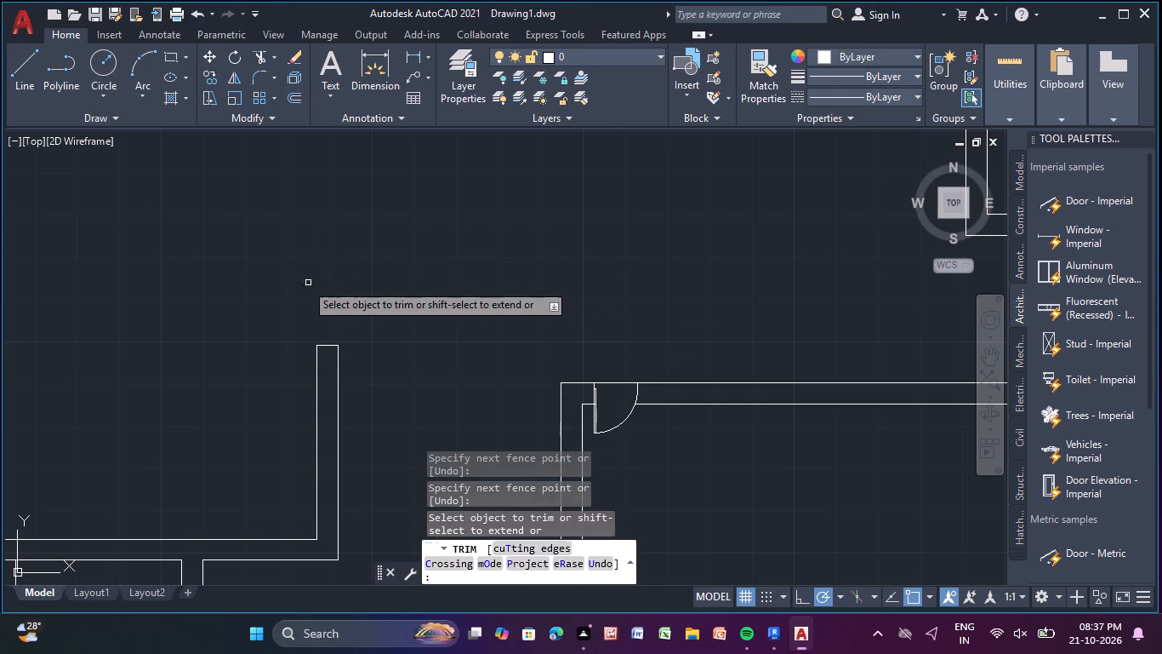
{"action": "scroll", "coordinate": [293, 276], "scroll_direction": "down", "scroll_amount": 4}
{"action": "middle_click_drag", "start_coordinate": [287, 262], "coordinate": [283, 329]}
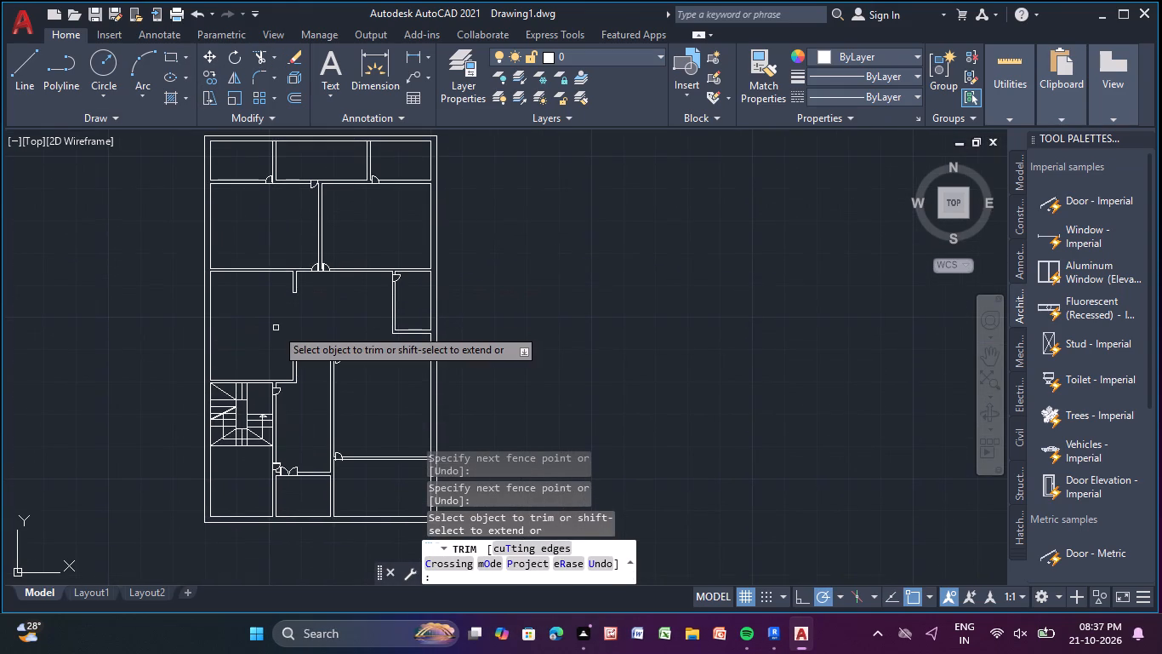
{"action": "key", "text": "Escape"}
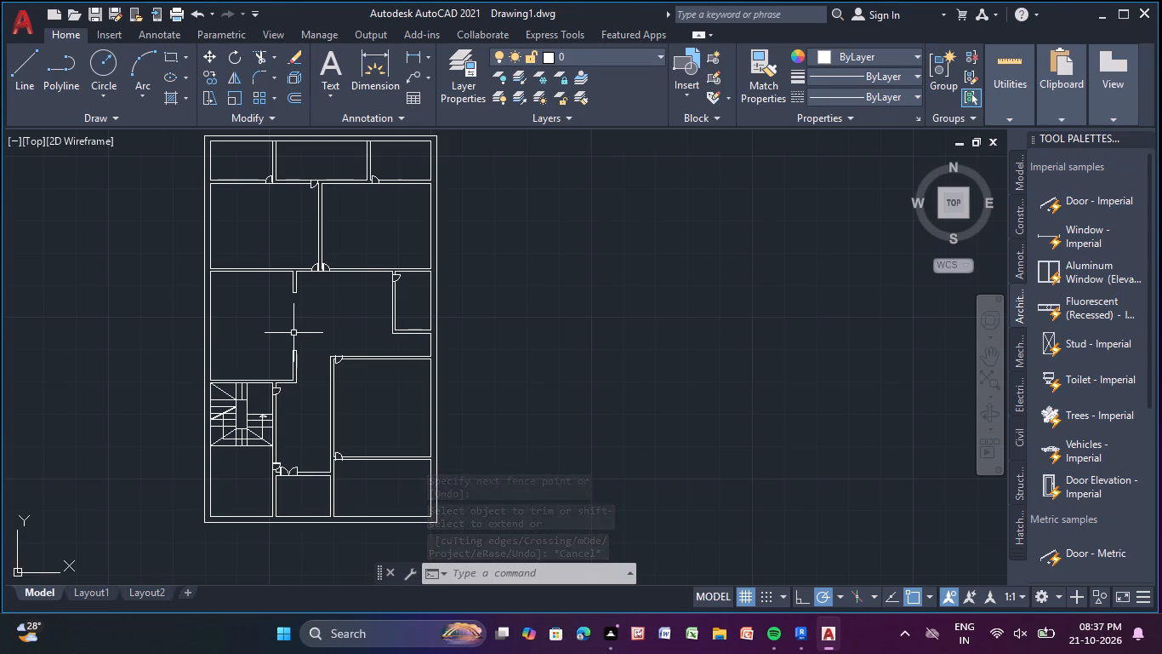
Draw a rectangle about 4'-2" by 1'-9" in the central hall, between the west room opening and the small east room.
{"action": "middle_click_drag", "start_coordinate": [310, 331], "coordinate": [528, 312]}
{"action": "scroll", "coordinate": [541, 300], "scroll_direction": "up", "scroll_amount": 1}
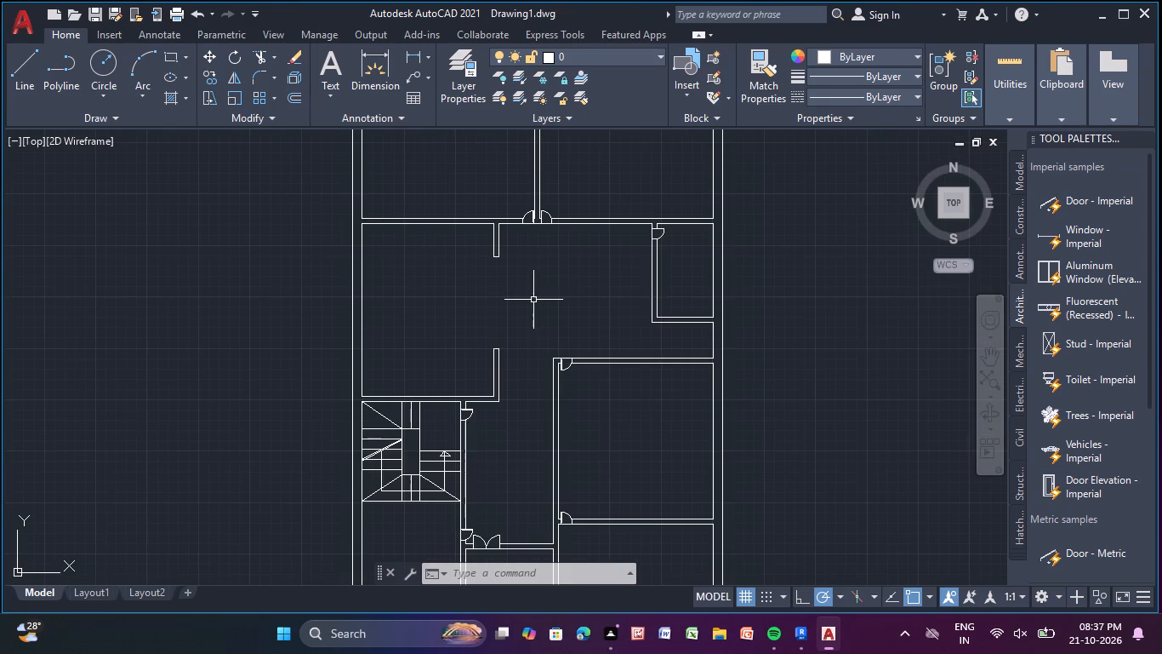
{"action": "middle_click_drag", "start_coordinate": [527, 302], "coordinate": [432, 296]}
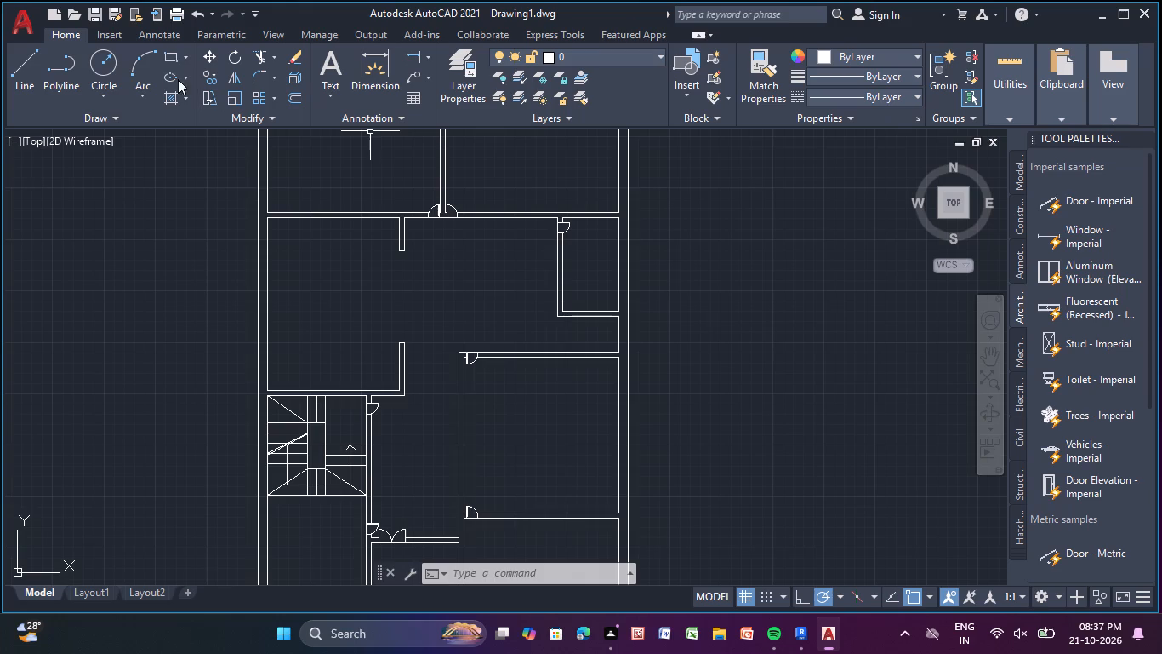
{"action": "left_click", "coordinate": [166, 59]}
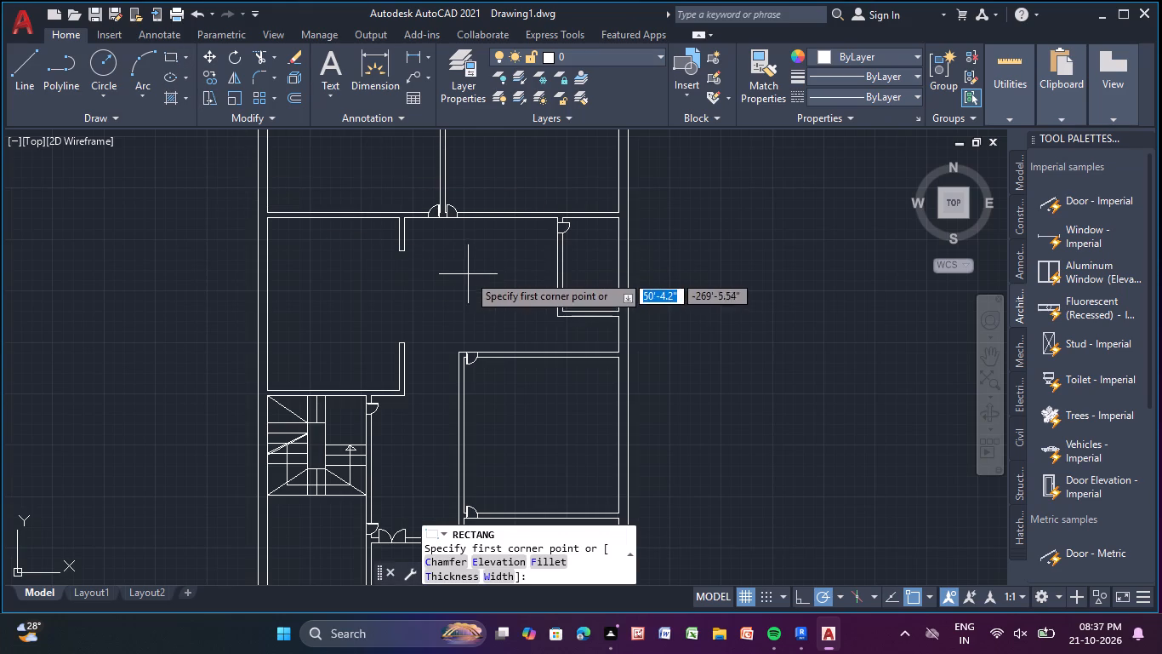
{"action": "middle_click_drag", "start_coordinate": [454, 272], "coordinate": [334, 246]}
{"action": "scroll", "coordinate": [332, 244], "scroll_direction": "up", "scroll_amount": 1}
{"action": "scroll", "coordinate": [332, 244], "scroll_direction": "down", "scroll_amount": 1}
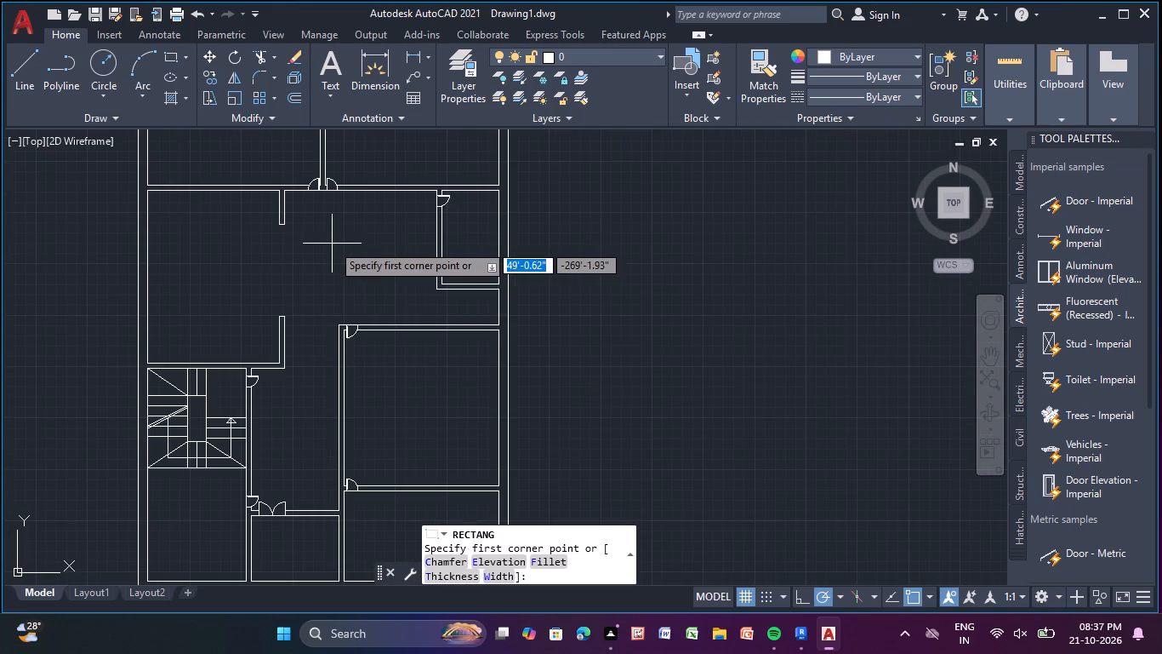
{"action": "scroll", "coordinate": [334, 247], "scroll_direction": "up", "scroll_amount": 1}
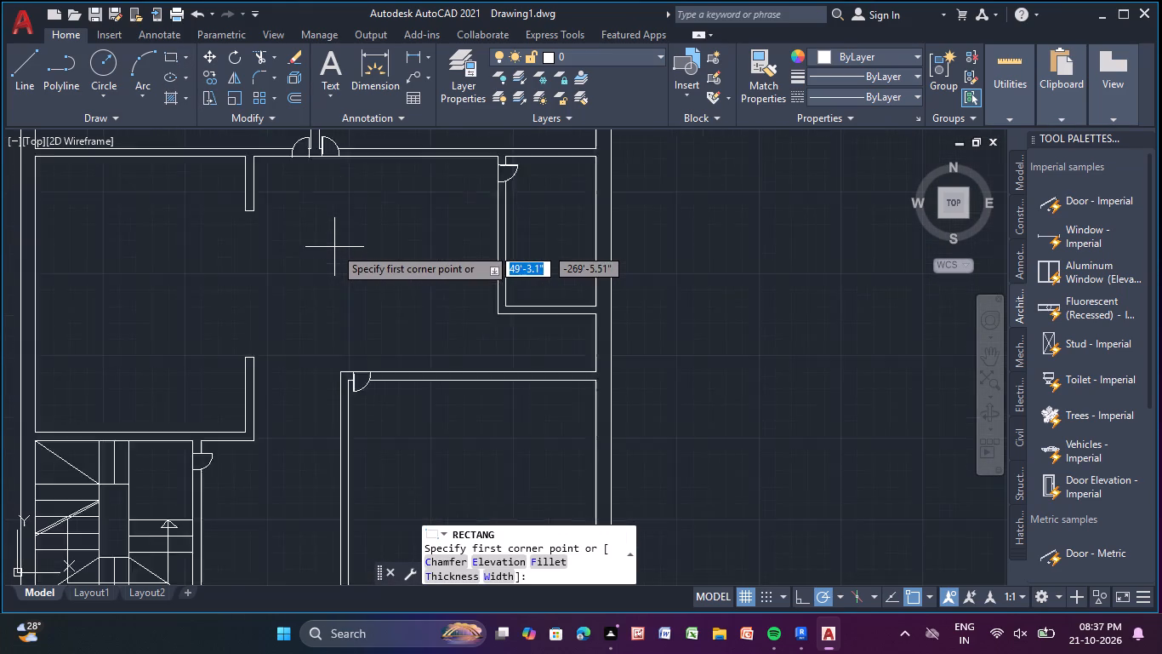
{"action": "scroll", "coordinate": [334, 247], "scroll_direction": "up", "scroll_amount": 1}
{"action": "left_click", "coordinate": [321, 246]}
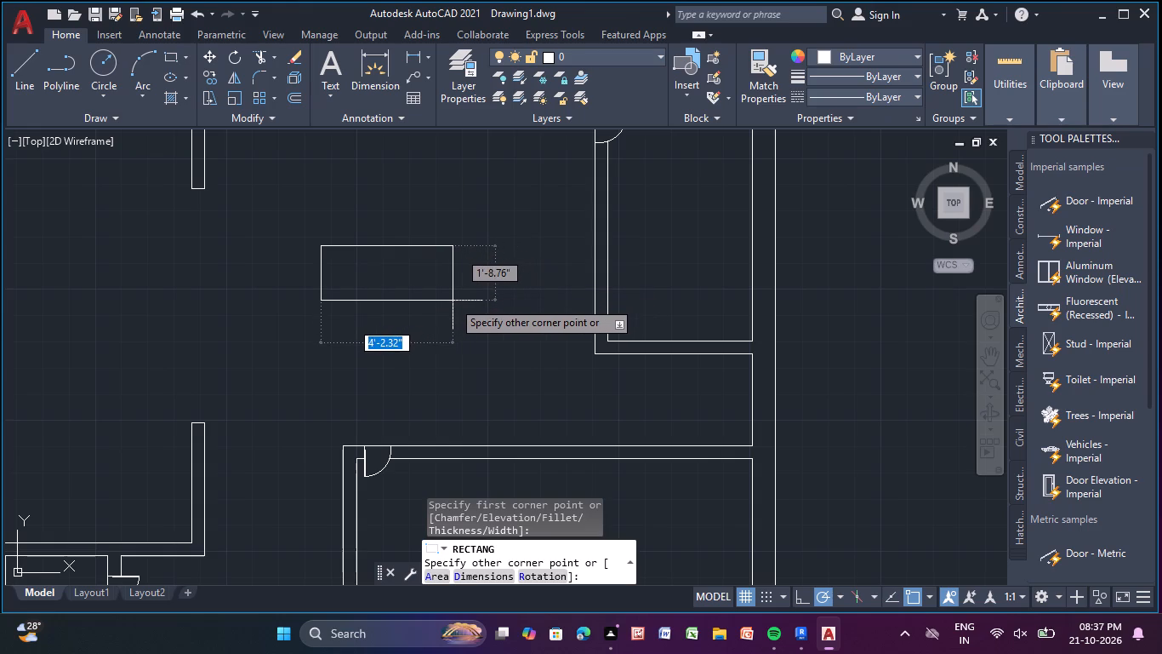
{"action": "left_click", "coordinate": [452, 301]}
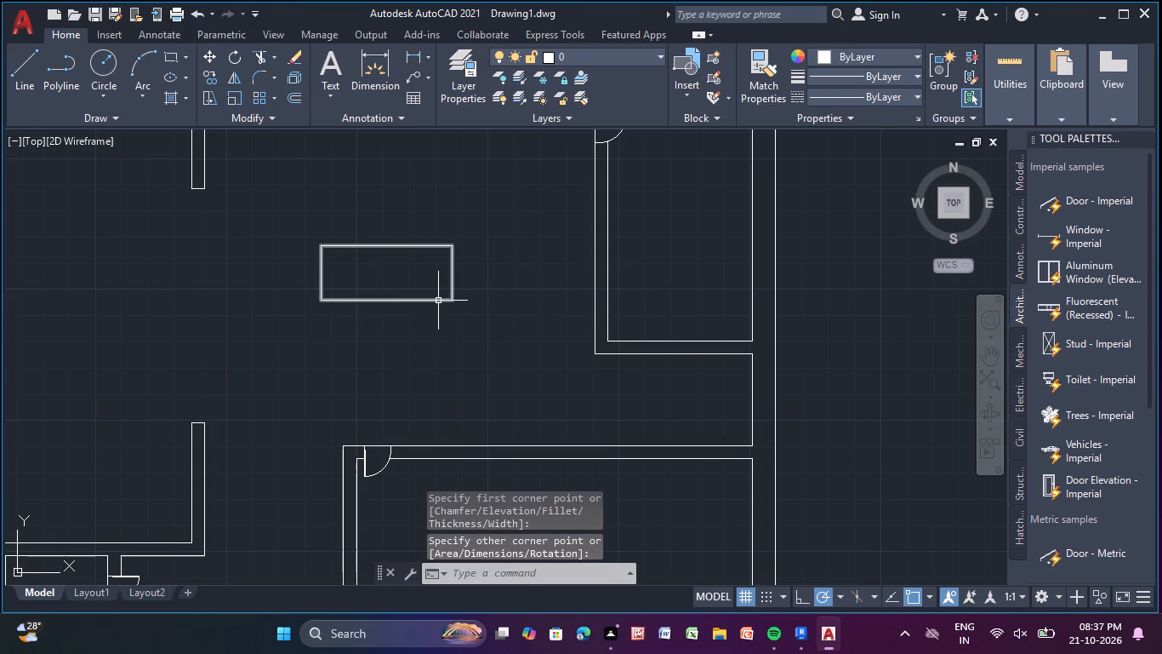
Move the rectangle about 1'-7" north and slightly east within the central hall.
{"action": "left_click", "coordinate": [441, 300]}
{"action": "left_click", "coordinate": [211, 55]}
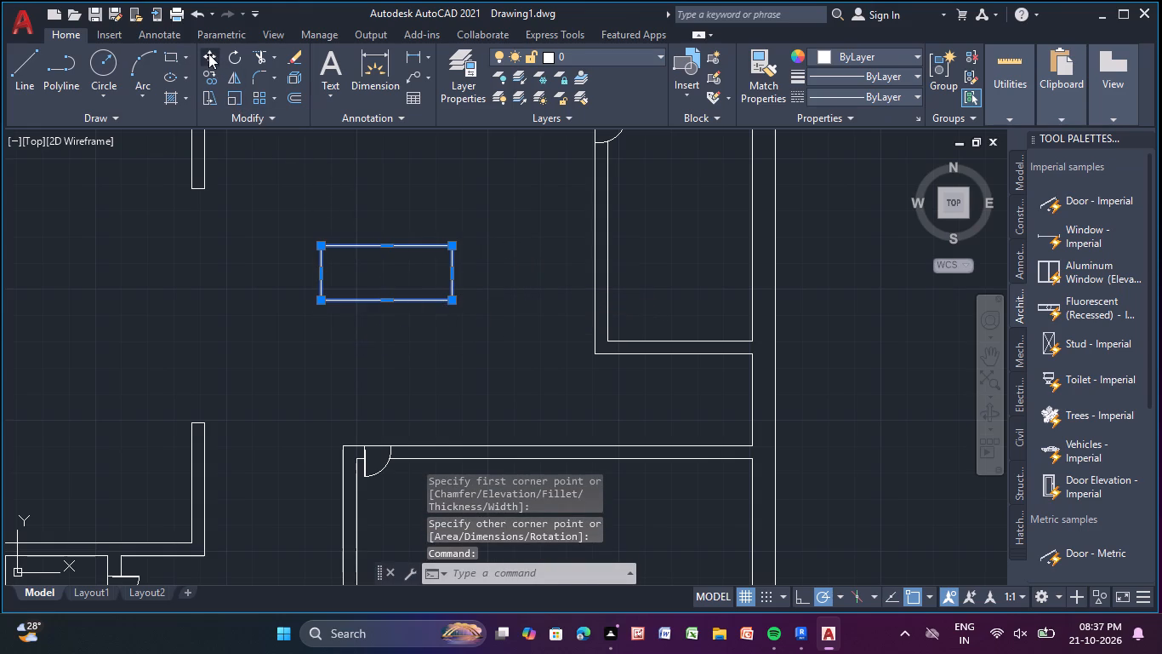
{"action": "left_click", "coordinate": [390, 250]}
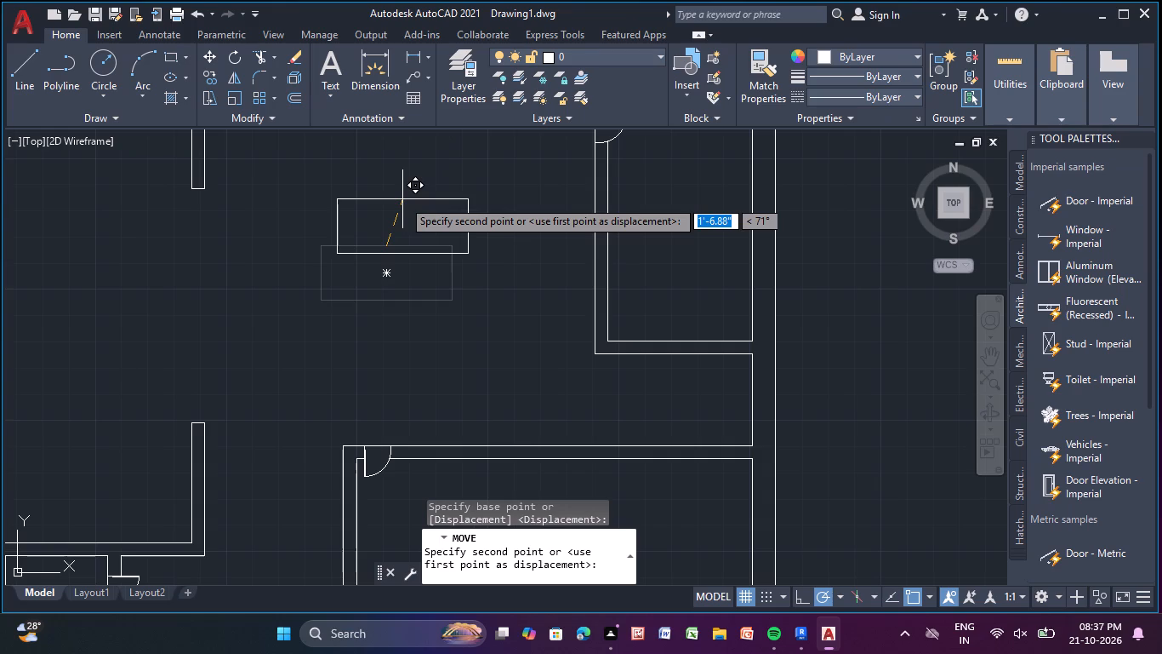
{"action": "left_click", "coordinate": [402, 199]}
Move the rectangle about 7" straight south, using its upper edge's midpoint area as the base point.
{"action": "scroll", "coordinate": [402, 200], "scroll_direction": "down", "scroll_amount": 1}
{"action": "middle_click_drag", "start_coordinate": [402, 209], "coordinate": [393, 298]}
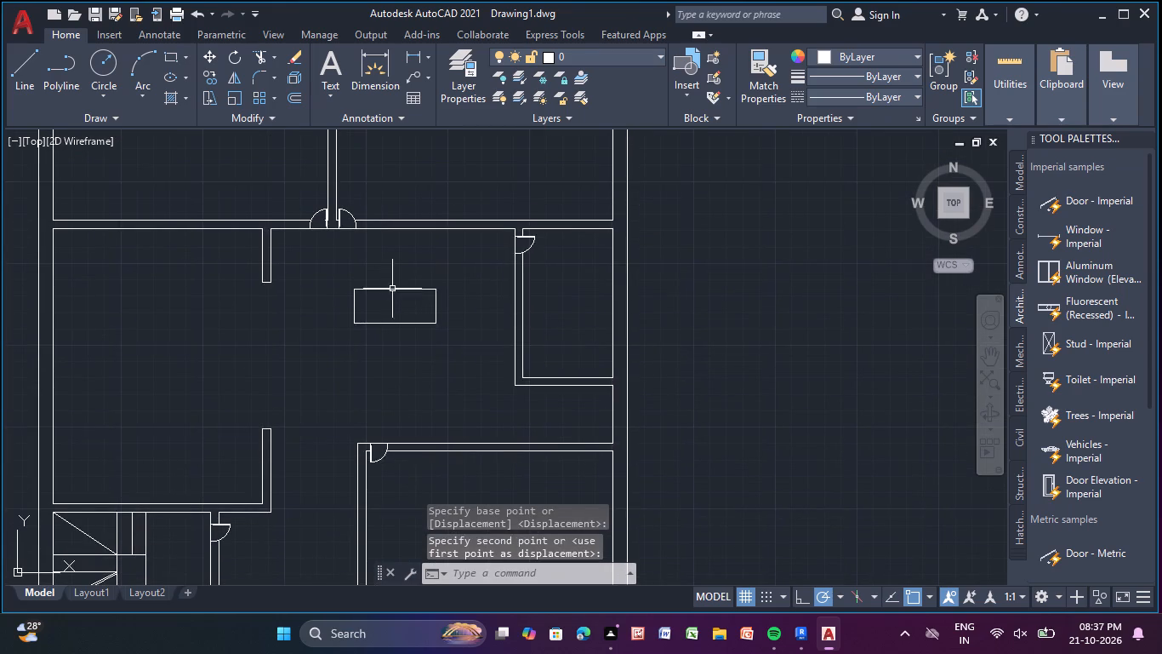
{"action": "left_click", "coordinate": [393, 289]}
{"action": "scroll", "coordinate": [393, 289], "scroll_direction": "down", "scroll_amount": 1}
{"action": "left_click", "coordinate": [212, 56]}
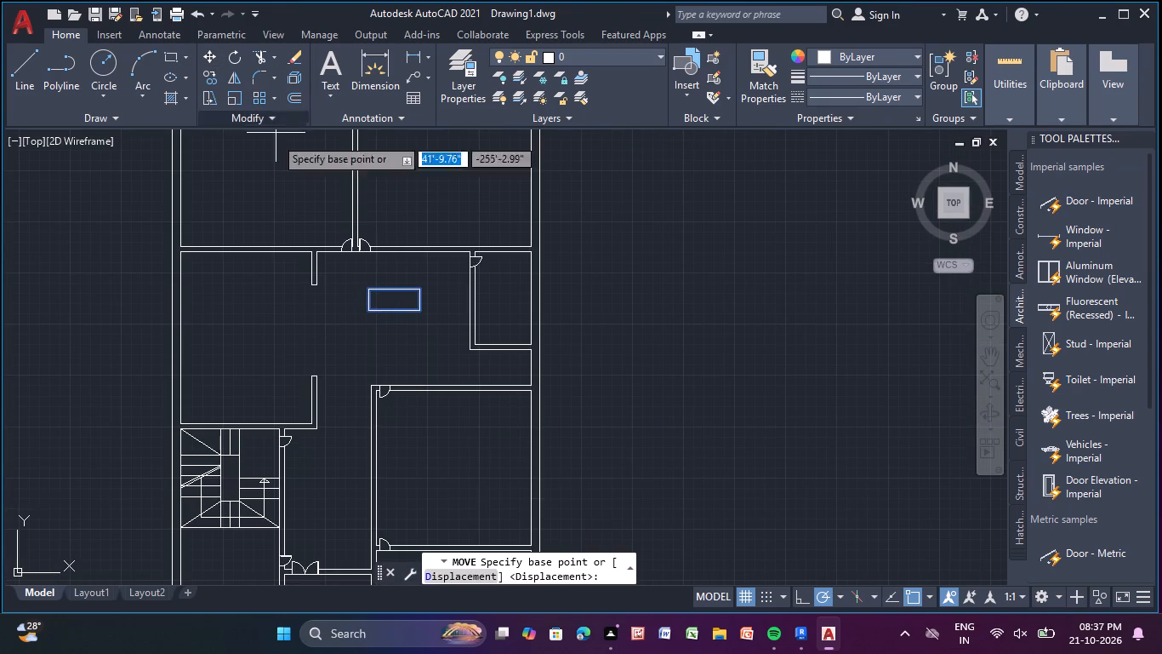
{"action": "scroll", "coordinate": [386, 293], "scroll_direction": "up", "scroll_amount": 2}
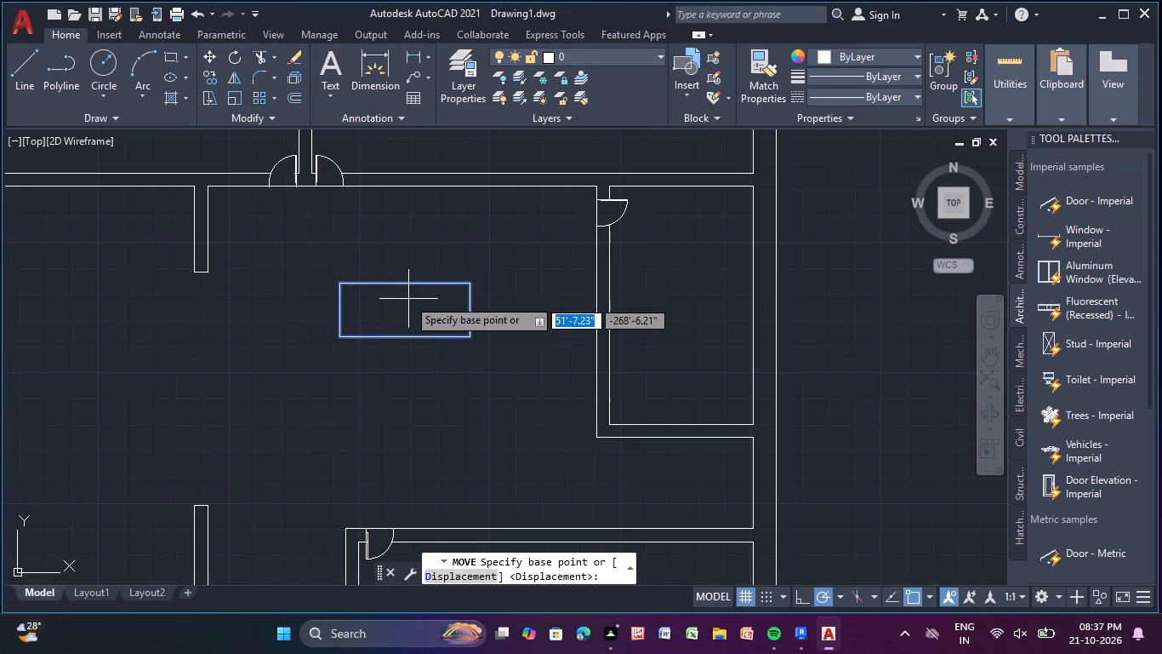
{"action": "left_click", "coordinate": [407, 283]}
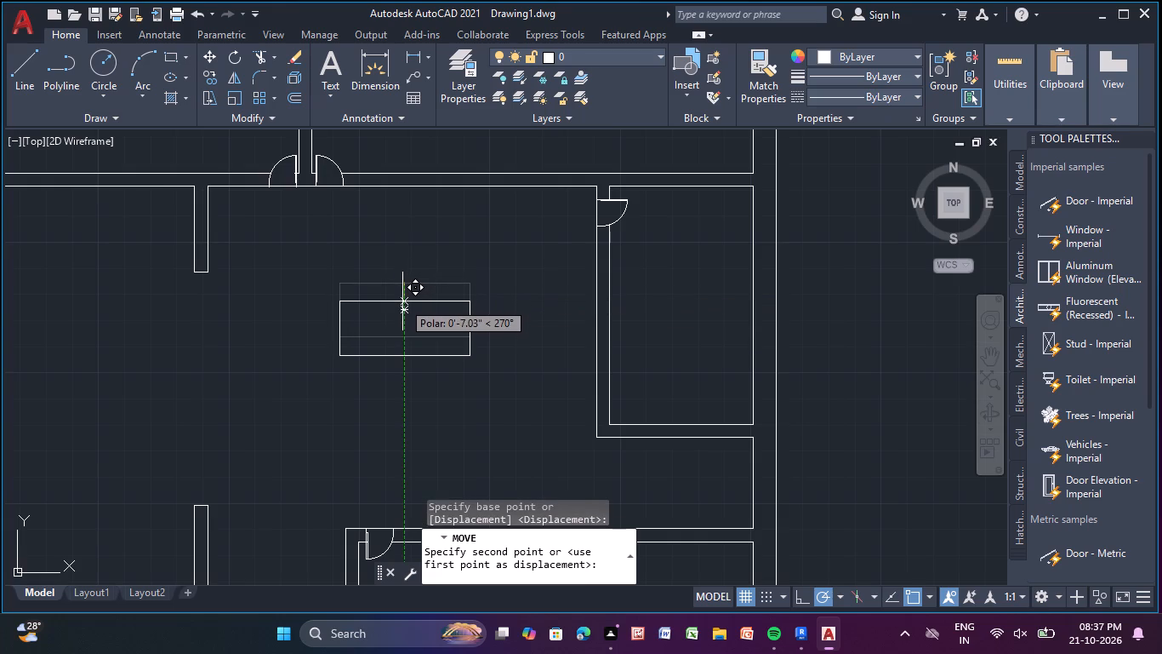
{"action": "left_click", "coordinate": [402, 301]}
Insert the CHAIR7 block from the Floor Plan Sample blocks at scale 1, in the empty area west of the plan.
{"action": "scroll", "coordinate": [402, 325], "scroll_direction": "down", "scroll_amount": 2}
{"action": "middle_click_drag", "start_coordinate": [402, 353], "coordinate": [398, 370]}
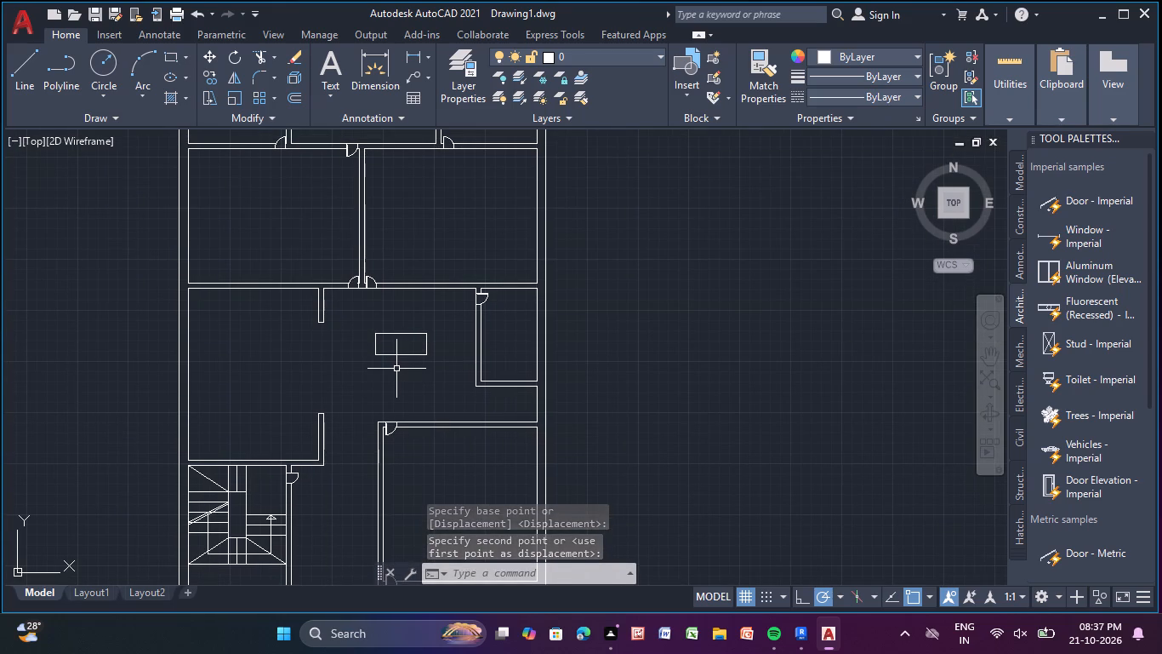
{"action": "key", "text": "ctrl+2"}
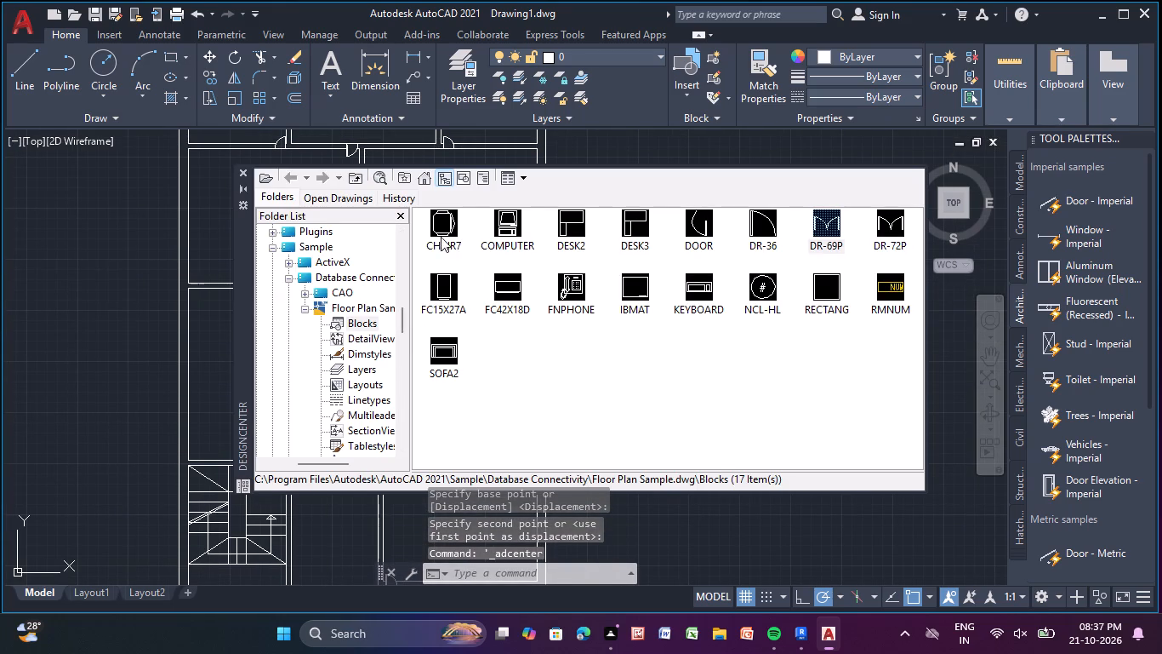
{"action": "double_click", "coordinate": [438, 236]}
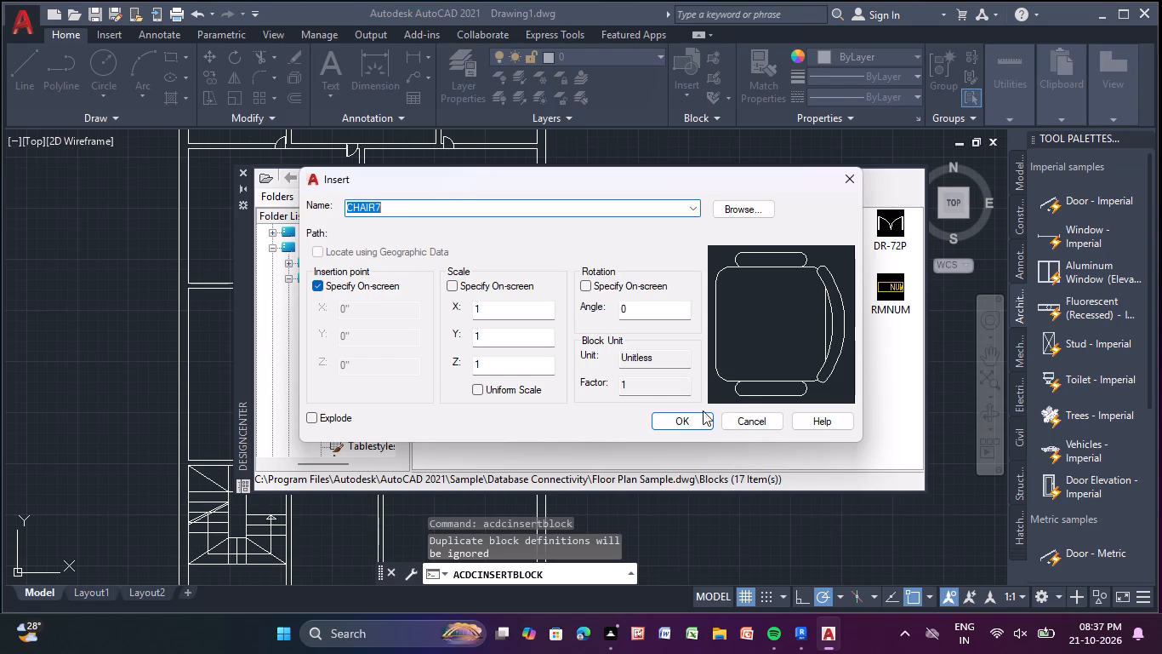
{"action": "left_click", "coordinate": [697, 416]}
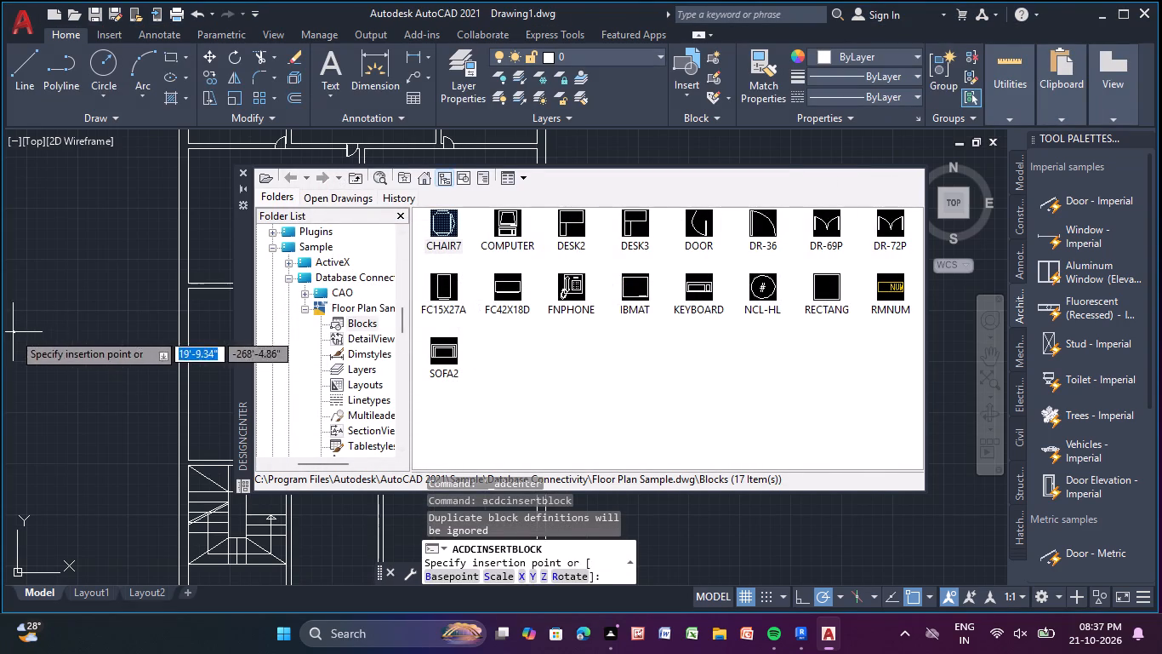
{"action": "left_click", "coordinate": [439, 218]}
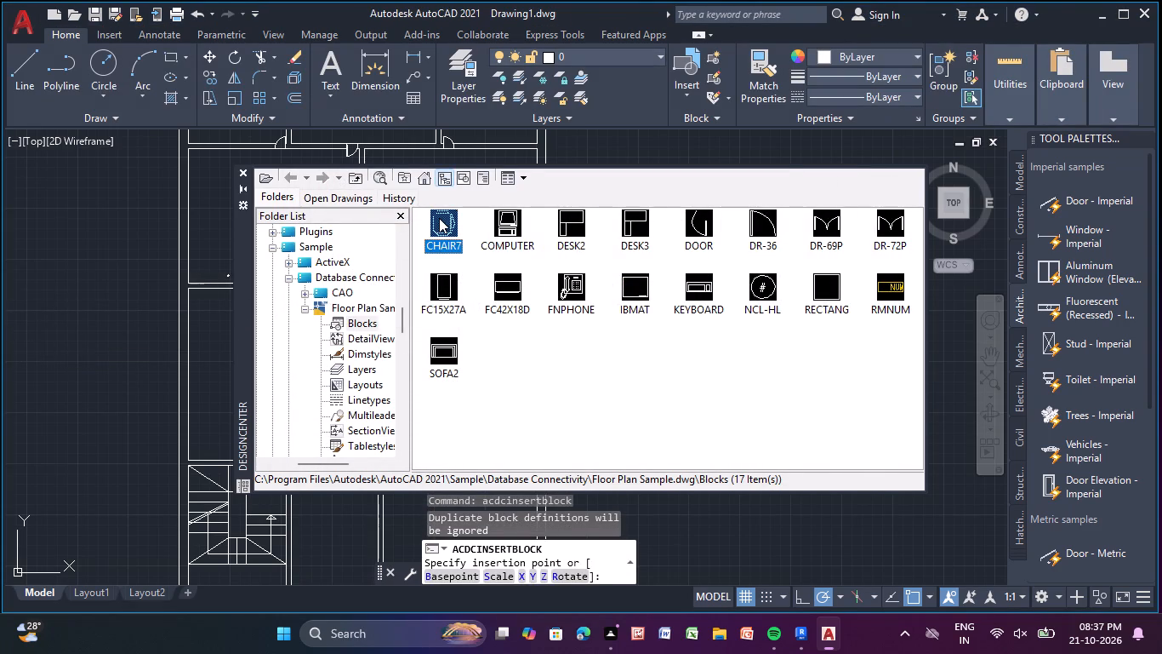
{"action": "double_click", "coordinate": [438, 218]}
{"action": "double_click", "coordinate": [446, 231]}
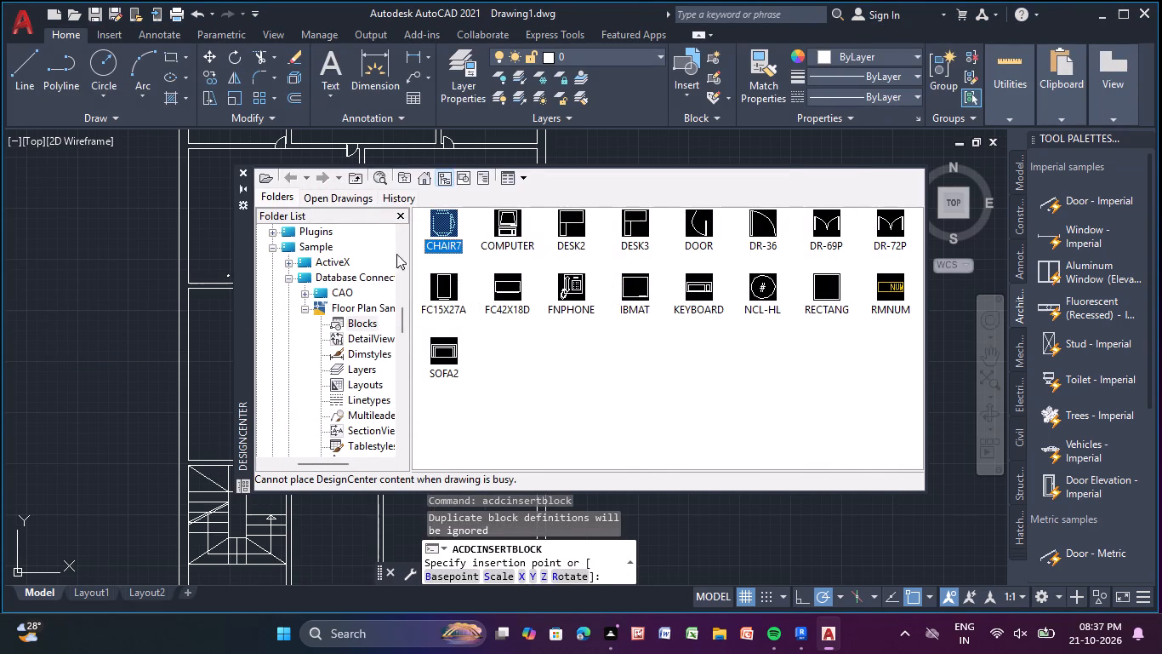
{"action": "left_click", "coordinate": [116, 275]}
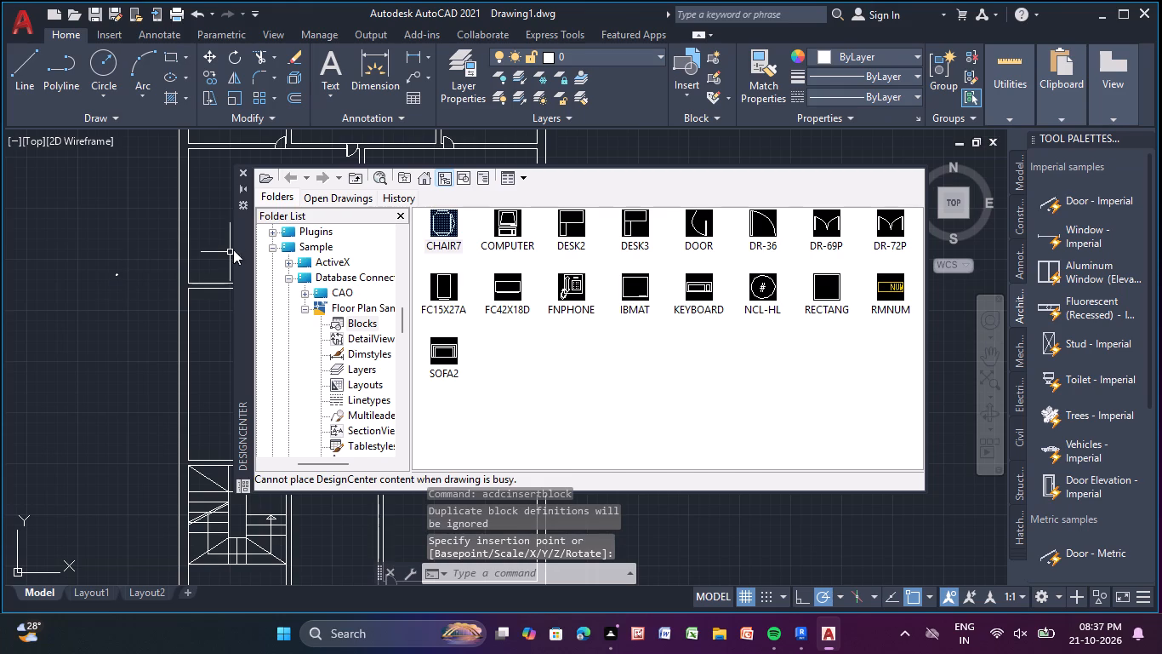
{"action": "left_click", "coordinate": [242, 171]}
Scale up the tiny inserted chair freehand from its insertion point to a size suiting the central hall table.
{"action": "scroll", "coordinate": [121, 287], "scroll_direction": "up", "scroll_amount": 3}
{"action": "middle_click_drag", "start_coordinate": [120, 284], "coordinate": [348, 300]}
{"action": "left_click", "coordinate": [326, 256]}
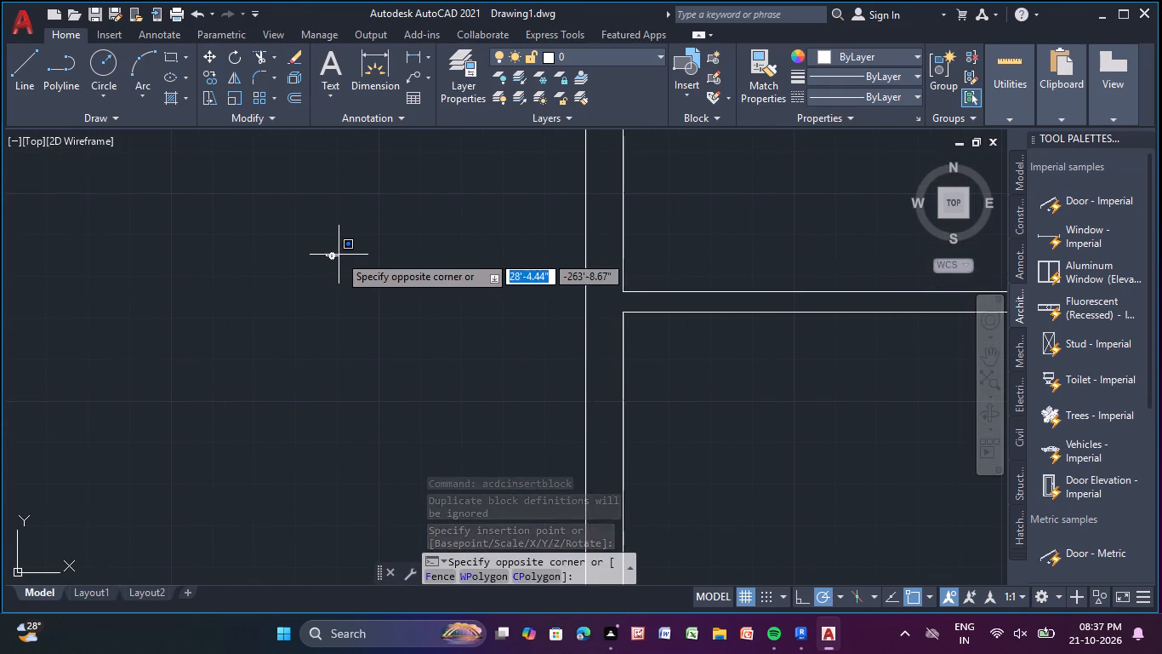
{"action": "left_click", "coordinate": [339, 255]}
{"action": "left_click", "coordinate": [336, 255]}
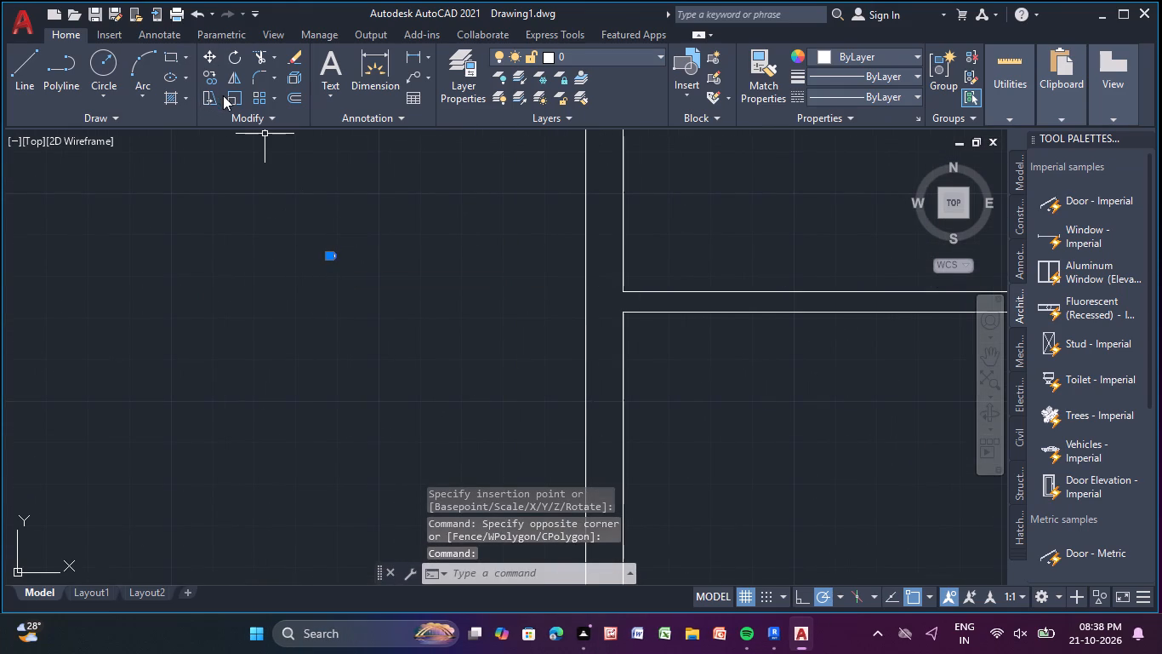
{"action": "left_click", "coordinate": [228, 95]}
{"action": "left_click", "coordinate": [329, 254]}
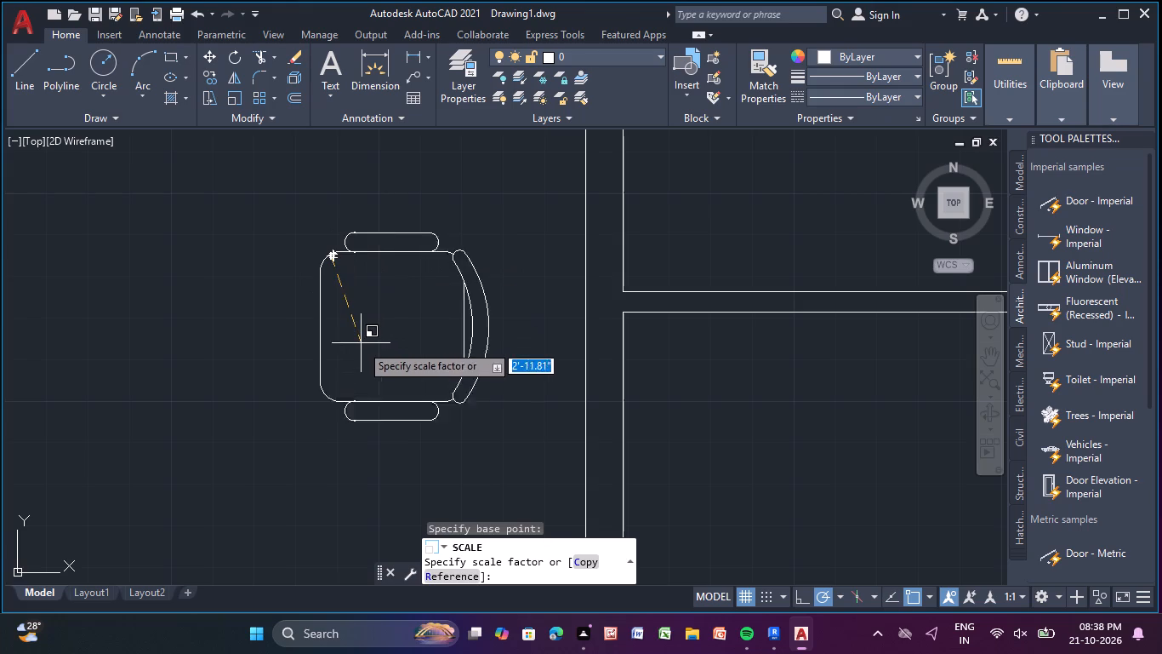
{"action": "left_click", "coordinate": [325, 295]}
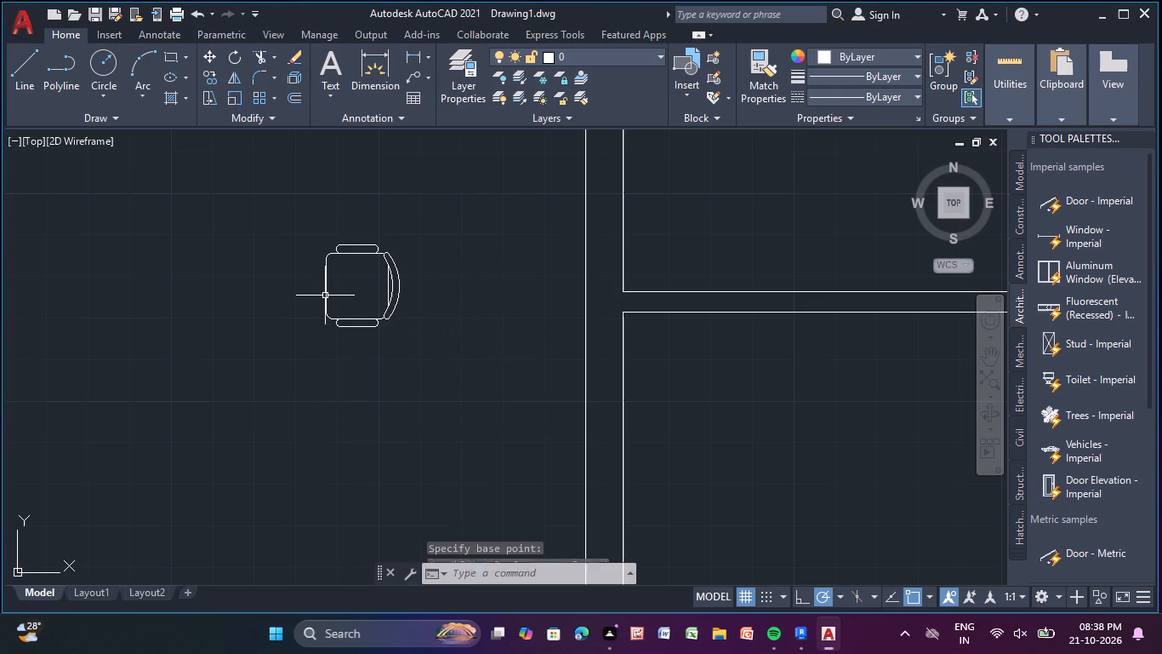
Move the enlarged chair into the central hall, just off the rectangle's east edge with its seat facing the table.
{"action": "left_click", "coordinate": [395, 296]}
{"action": "left_click", "coordinate": [394, 294]}
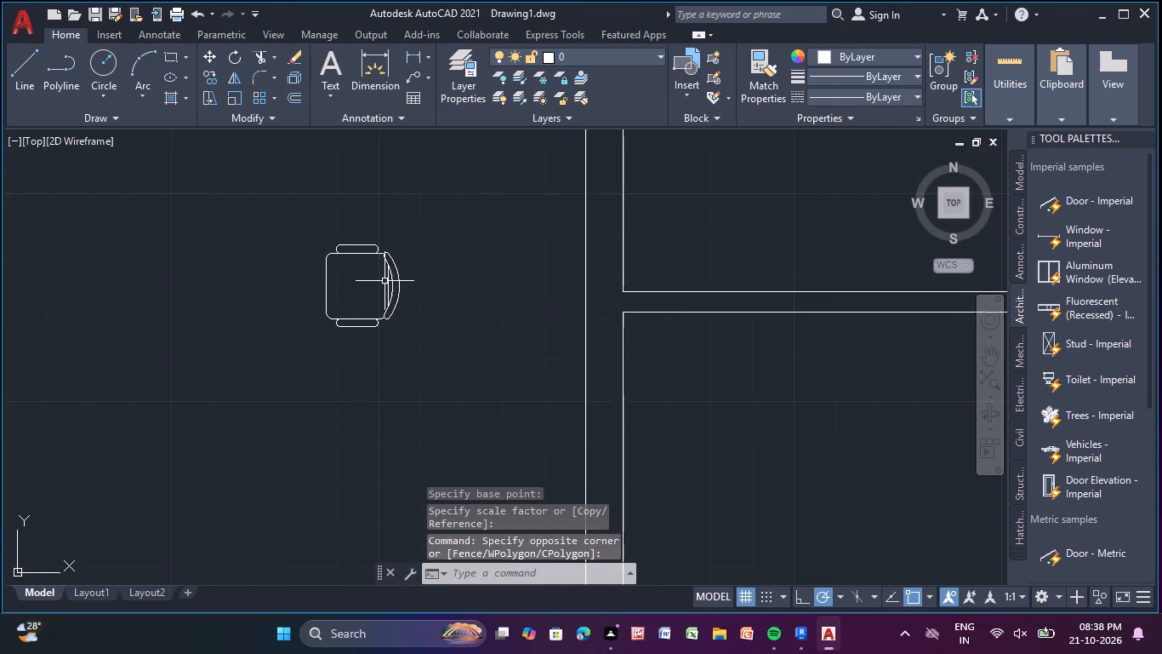
{"action": "left_click", "coordinate": [393, 278]}
{"action": "left_click", "coordinate": [328, 286]}
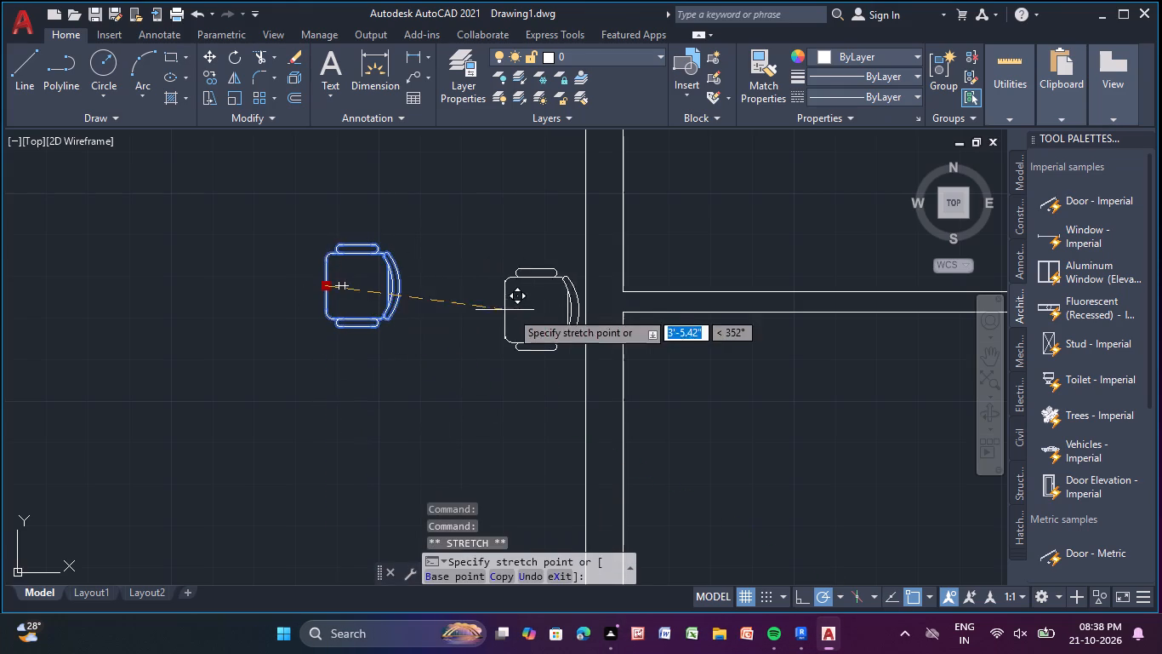
{"action": "scroll", "coordinate": [544, 318], "scroll_direction": "down", "scroll_amount": 2}
{"action": "middle_click_drag", "start_coordinate": [526, 325], "coordinate": [151, 258]}
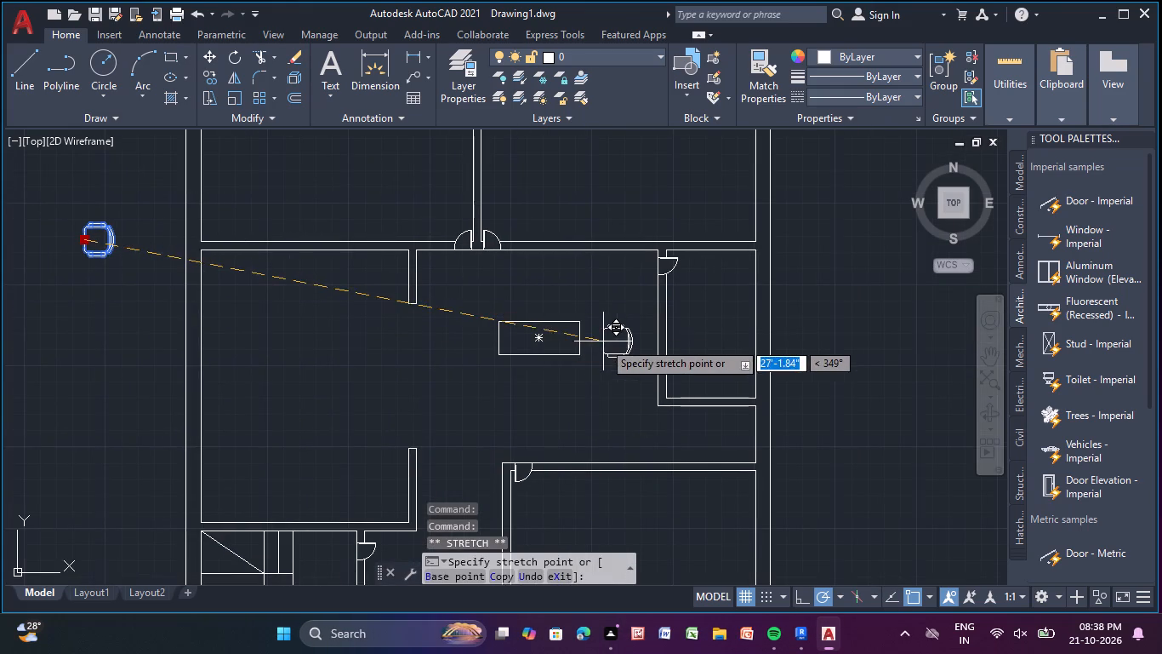
{"action": "scroll", "coordinate": [602, 341], "scroll_direction": "up", "scroll_amount": 3}
{"action": "left_click", "coordinate": [532, 330]}
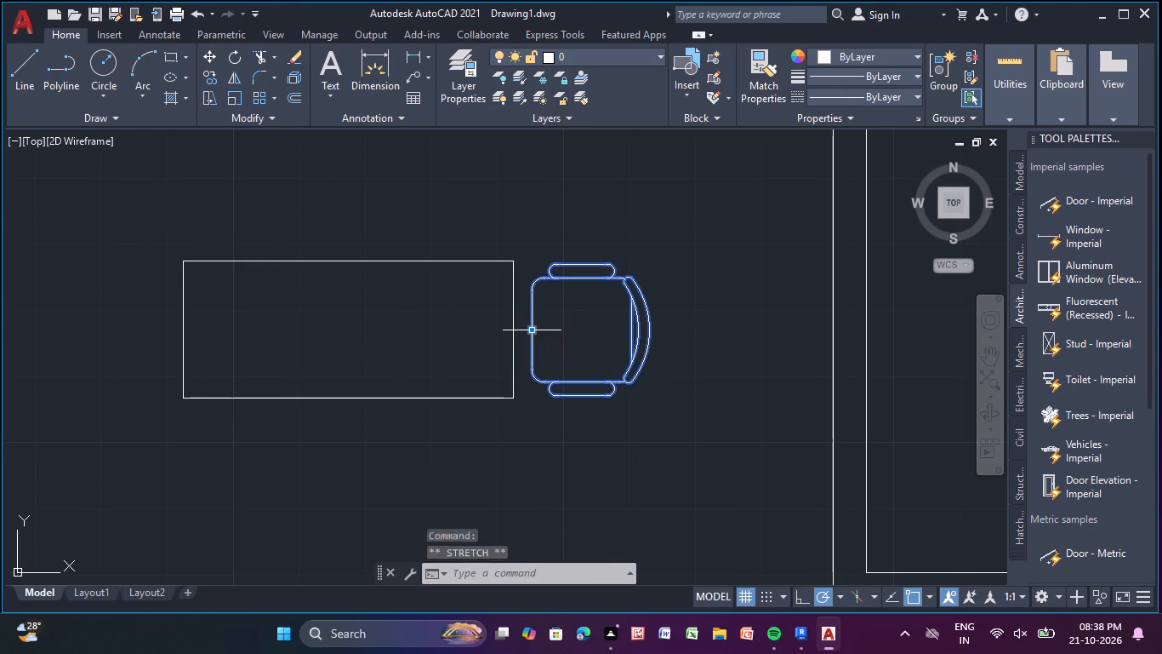
{"action": "key", "text": "Escape"}
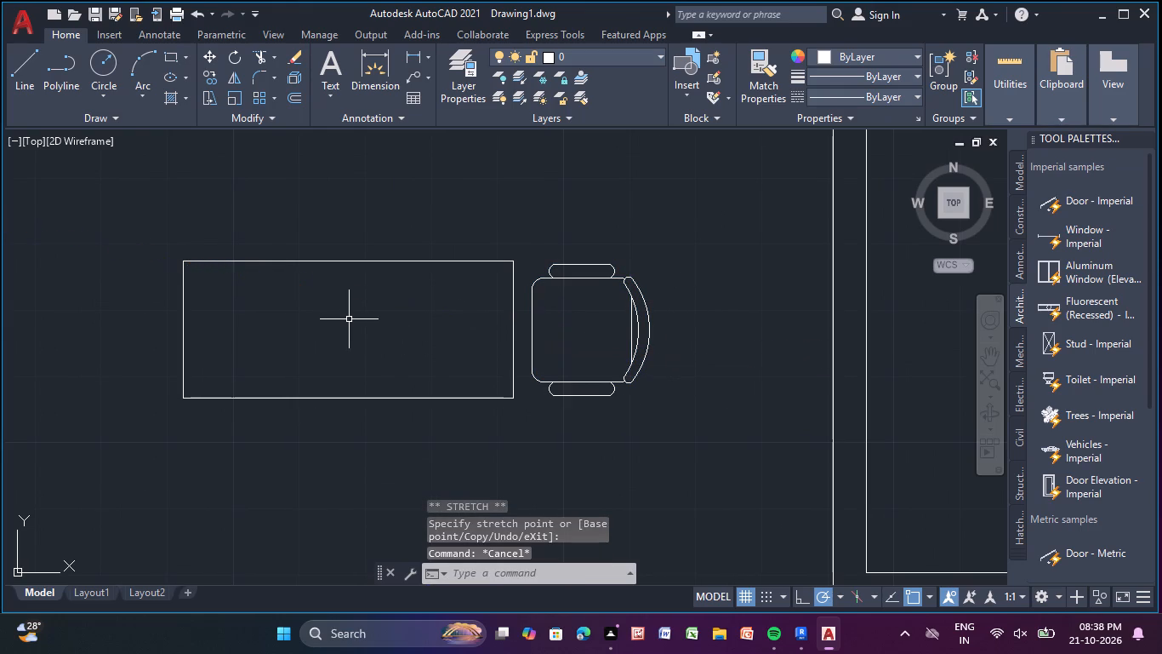
Copy the east chair about 6'-5" west, to the opposite end of the table rectangle.
{"action": "left_click", "coordinate": [565, 386]}
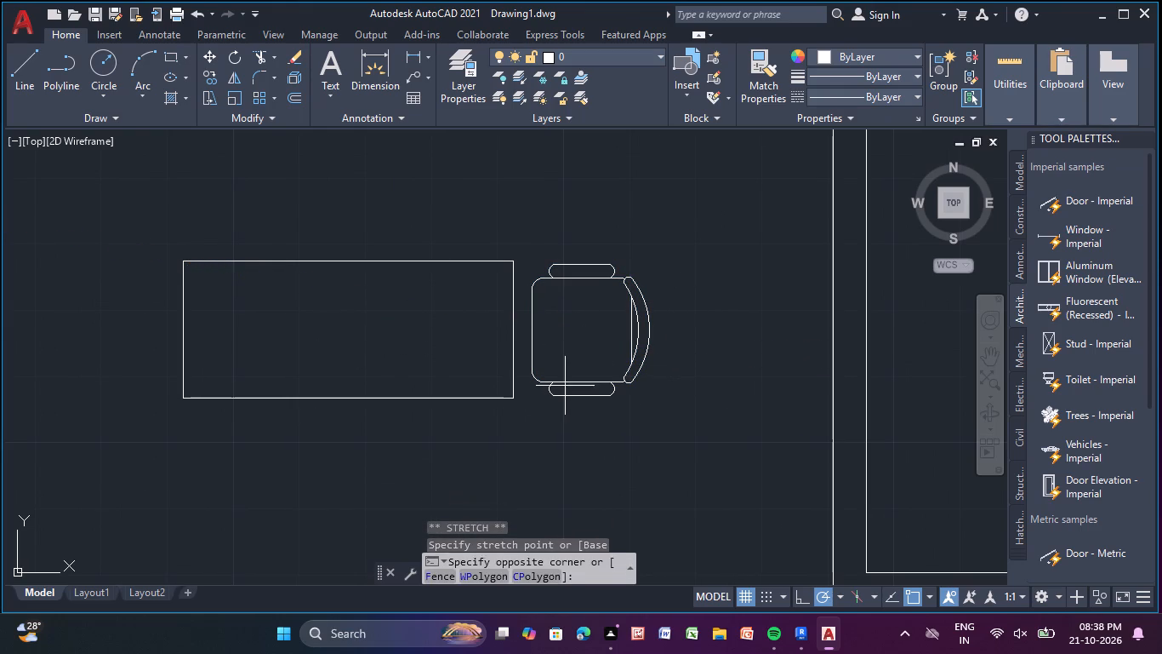
{"action": "left_click", "coordinate": [561, 383]}
{"action": "left_click", "coordinate": [555, 386]}
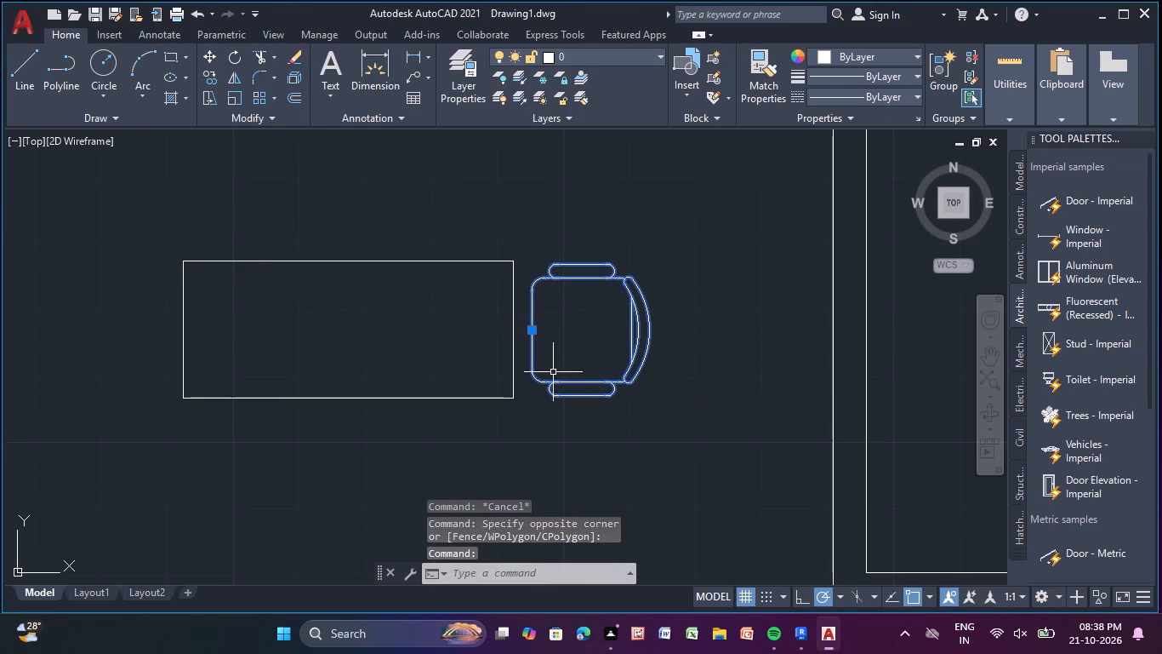
{"action": "scroll", "coordinate": [552, 370], "scroll_direction": "down", "scroll_amount": 3}
{"action": "middle_click", "coordinate": [553, 370]}
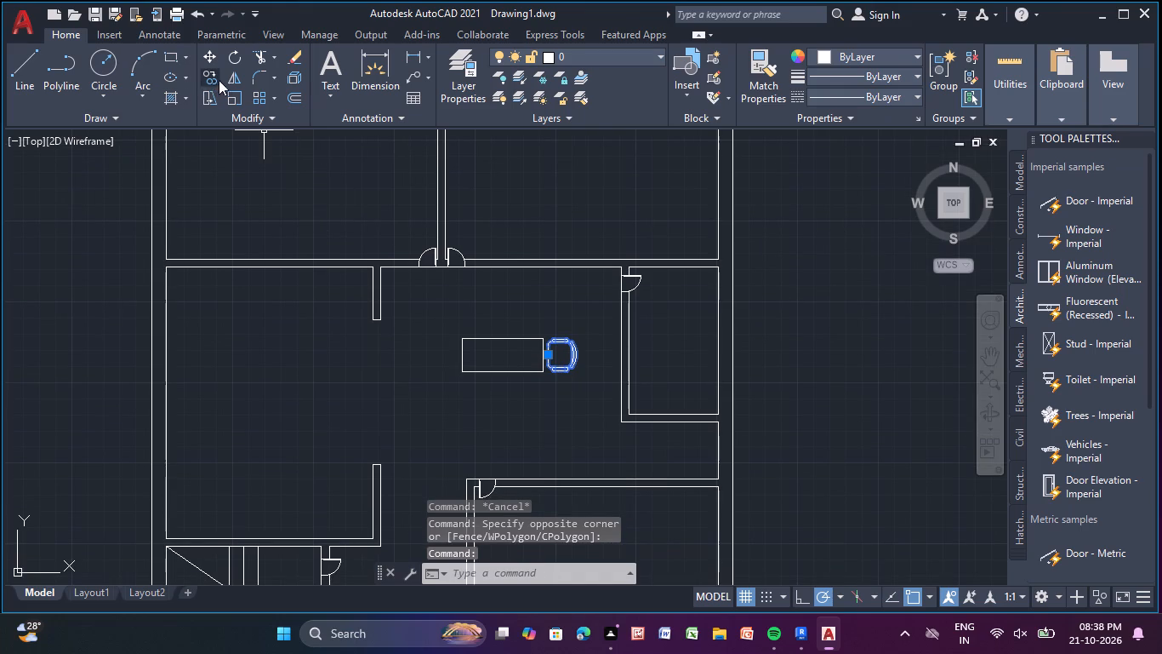
{"action": "left_click", "coordinate": [209, 79]}
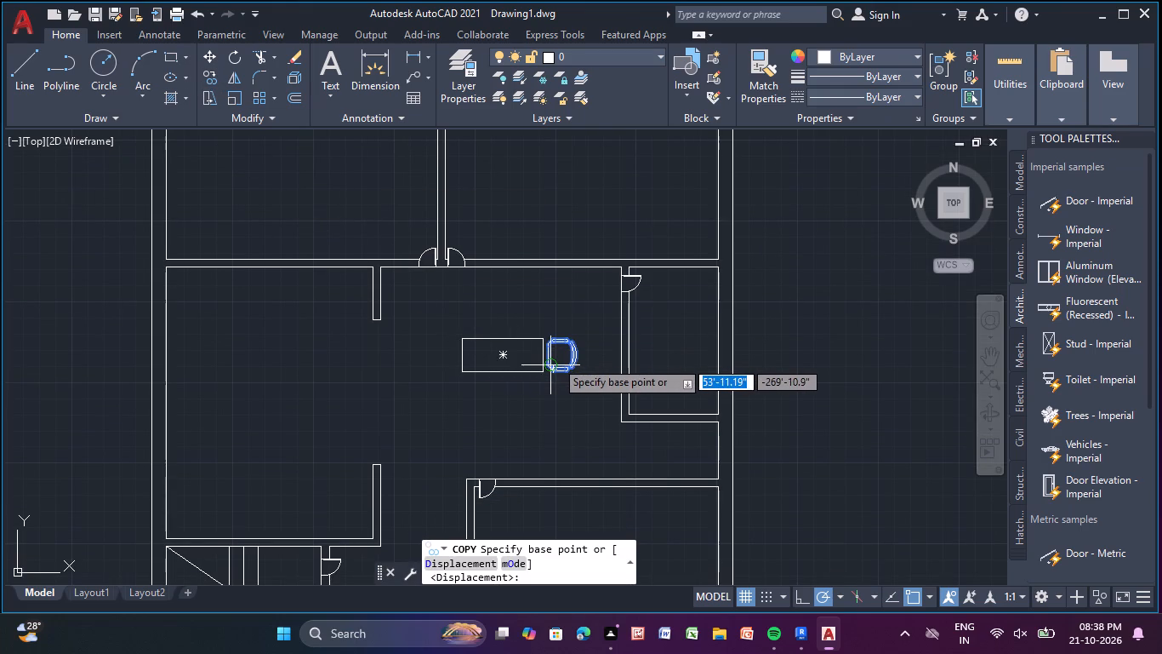
{"action": "left_click", "coordinate": [551, 356]}
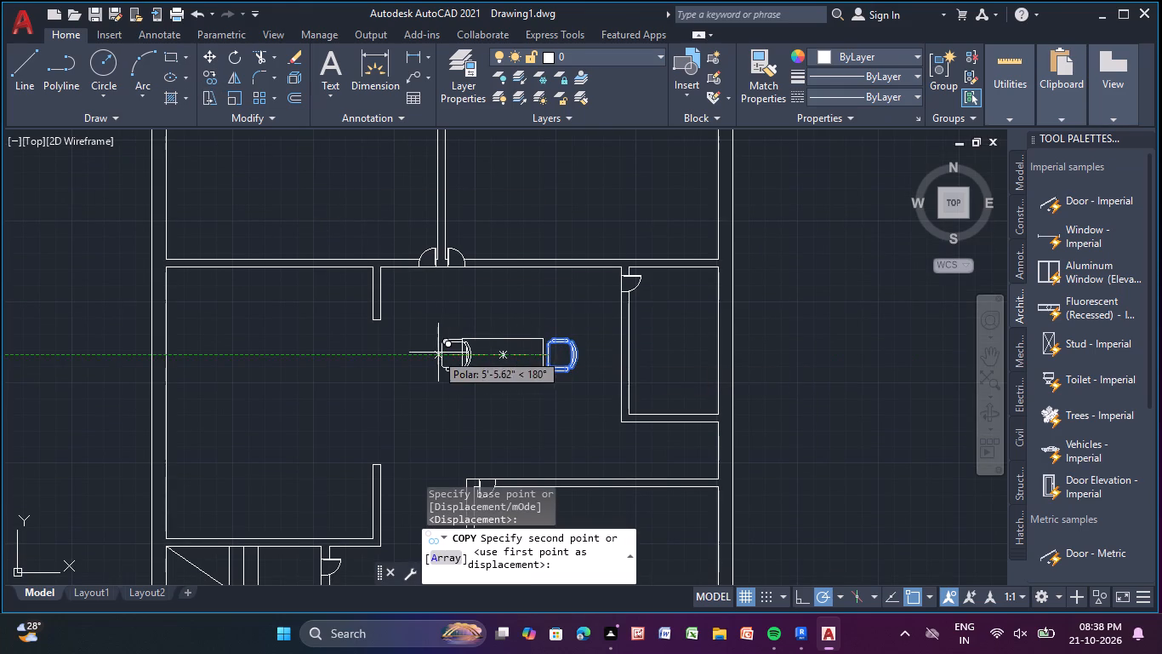
{"action": "left_click", "coordinate": [423, 353]}
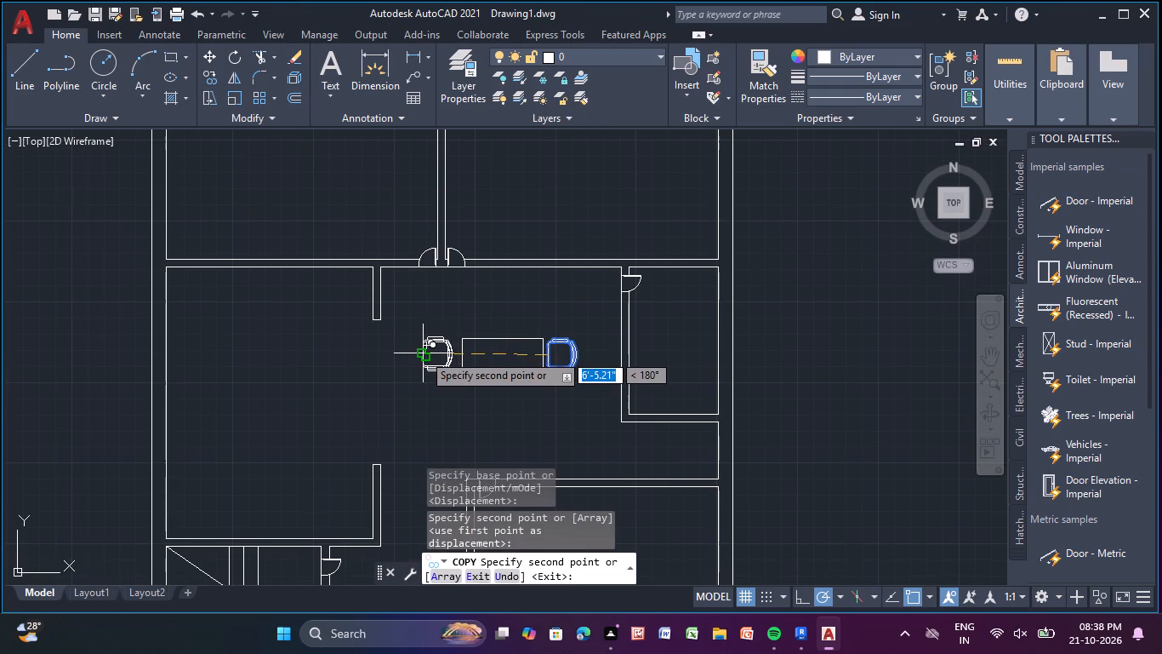
{"action": "key", "text": "Escape"}
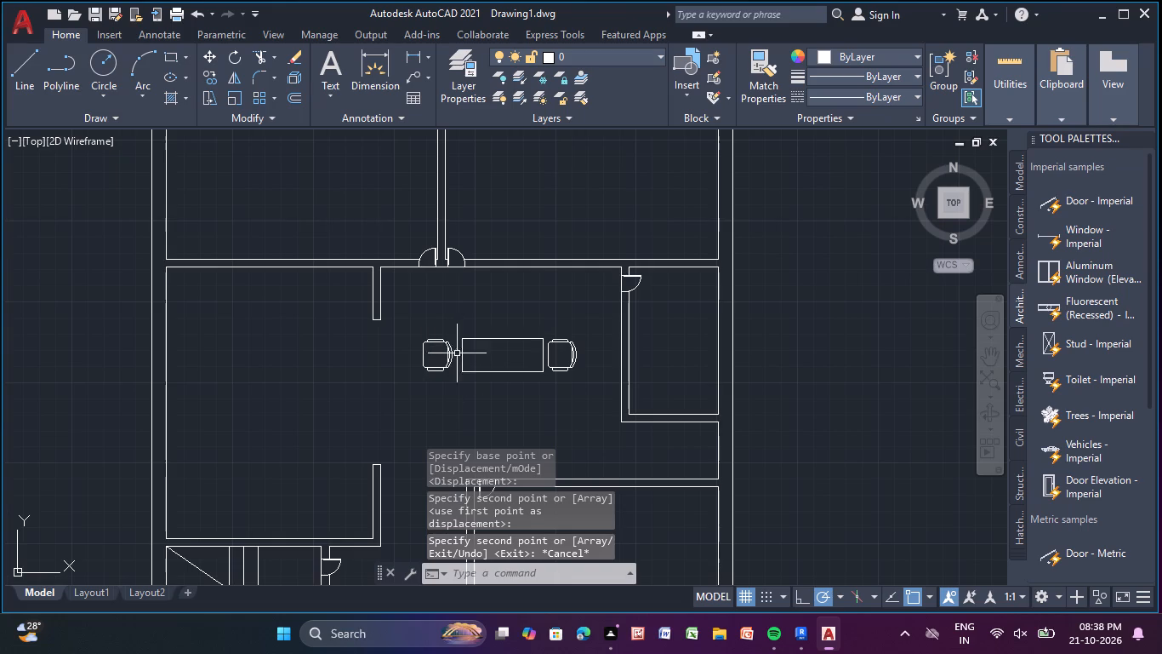
Rotate the west chair 180° about its backrest so its seat faces the table.
{"action": "left_click", "coordinate": [450, 356]}
{"action": "left_click", "coordinate": [265, 63]}
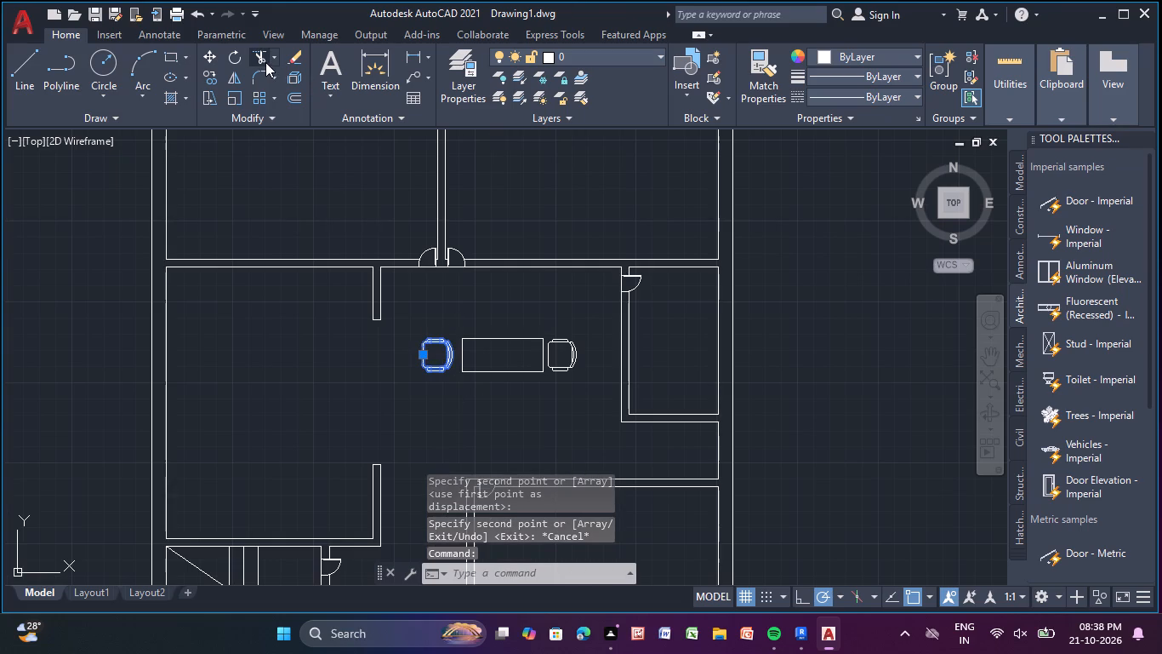
{"action": "left_click", "coordinate": [235, 52]}
{"action": "left_click_drag", "start_coordinate": [240, 54], "coordinate": [249, 72]}
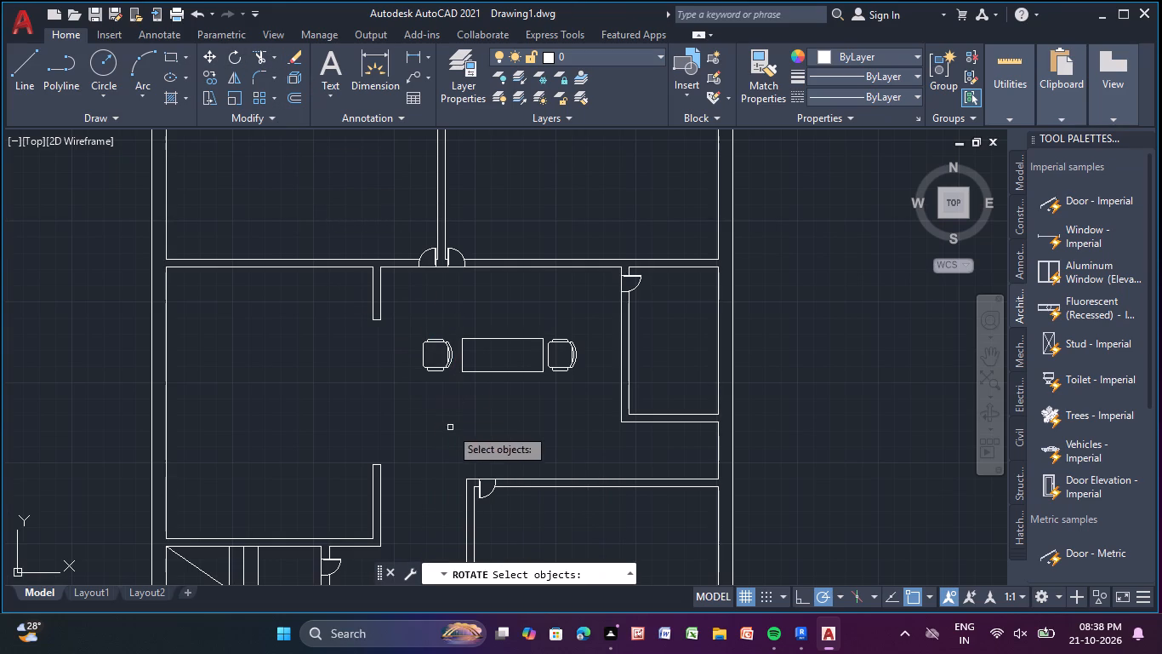
{"action": "left_click", "coordinate": [450, 358]}
{"action": "right_click", "coordinate": [450, 358]}
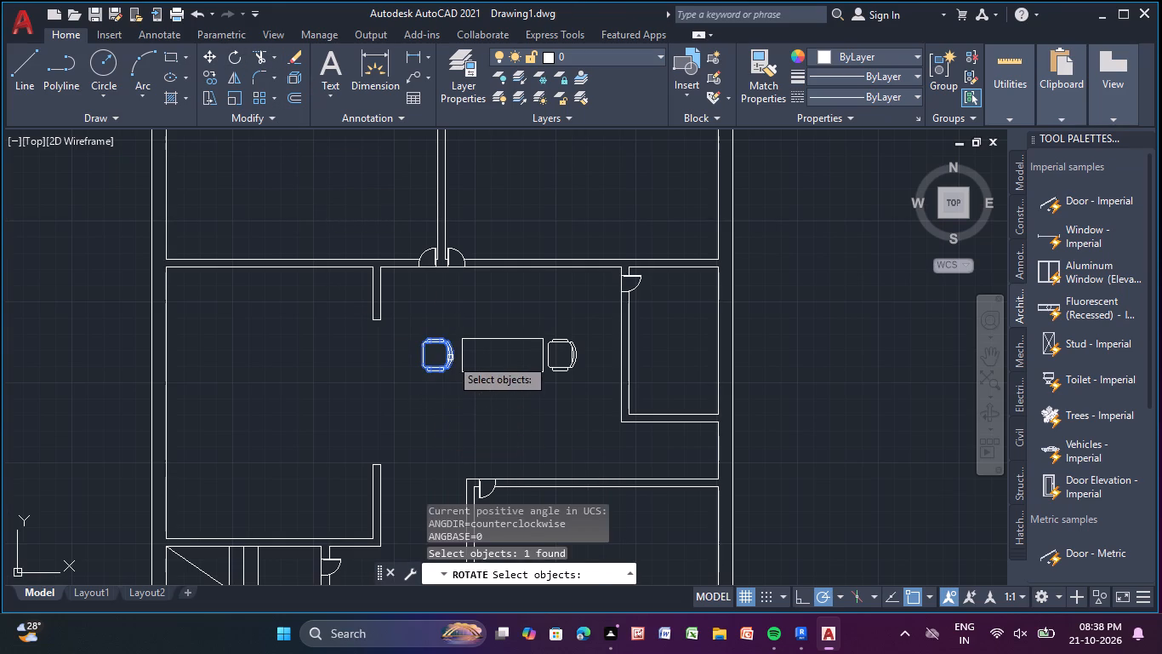
{"action": "left_click", "coordinate": [450, 358]}
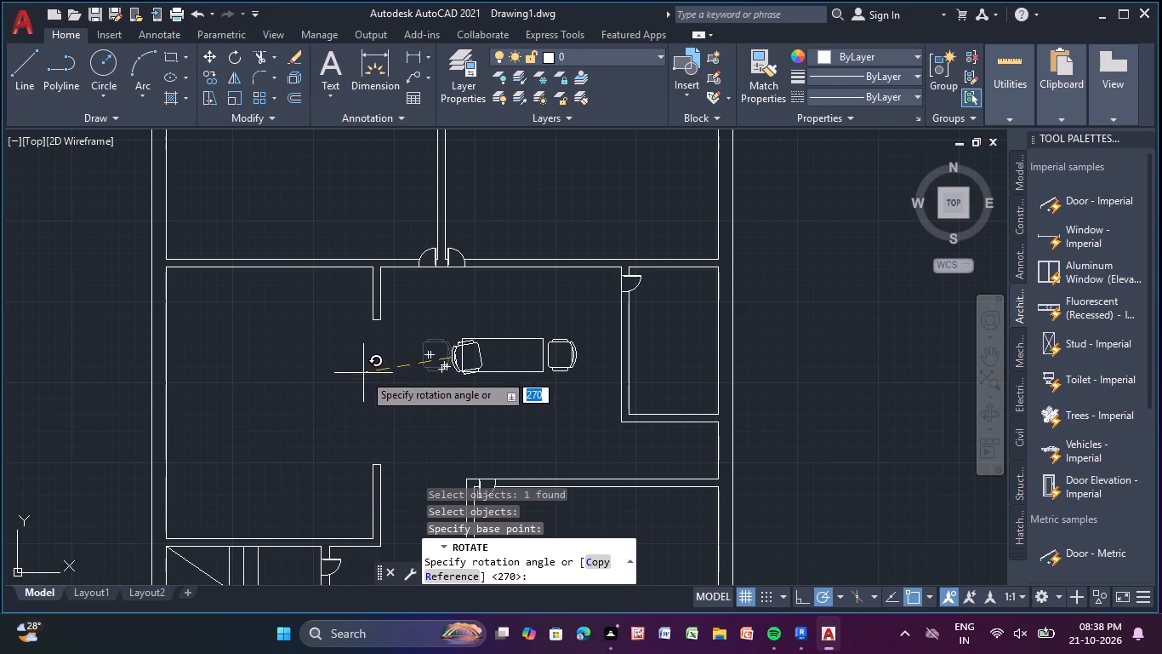
{"action": "left_click", "coordinate": [366, 359]}
Move the rotated chair about 1'-3" west so it sits clear of the table's west edge.
{"action": "left_click", "coordinate": [451, 363]}
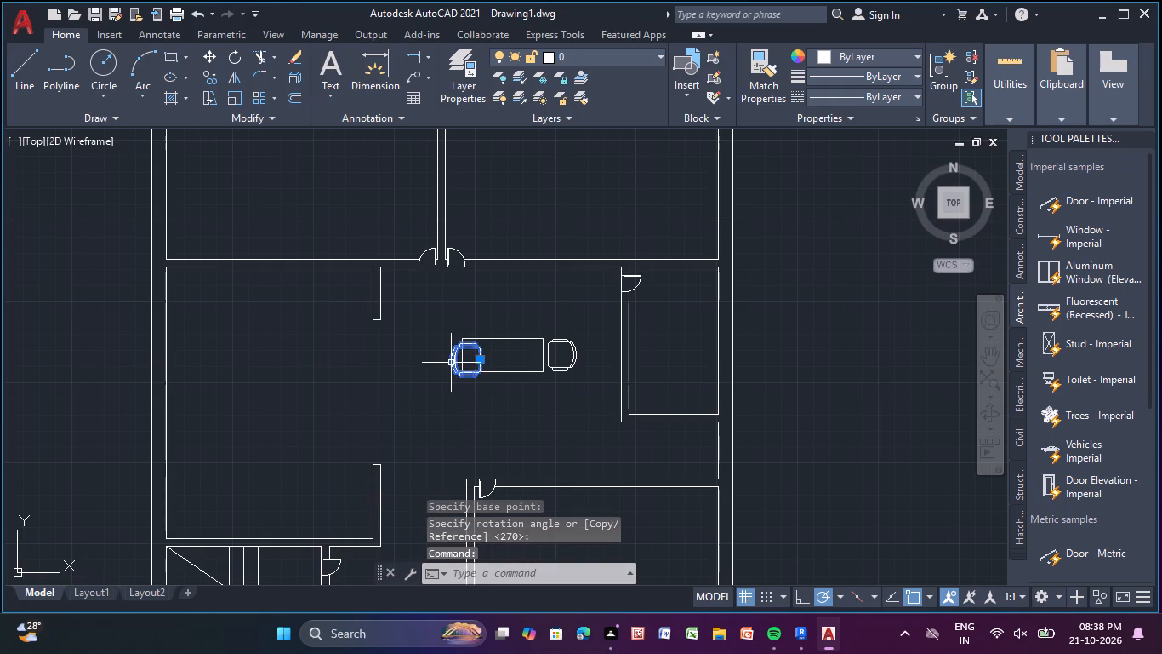
{"action": "scroll", "coordinate": [451, 363], "scroll_direction": "up", "scroll_amount": 2}
{"action": "left_click", "coordinate": [521, 356]}
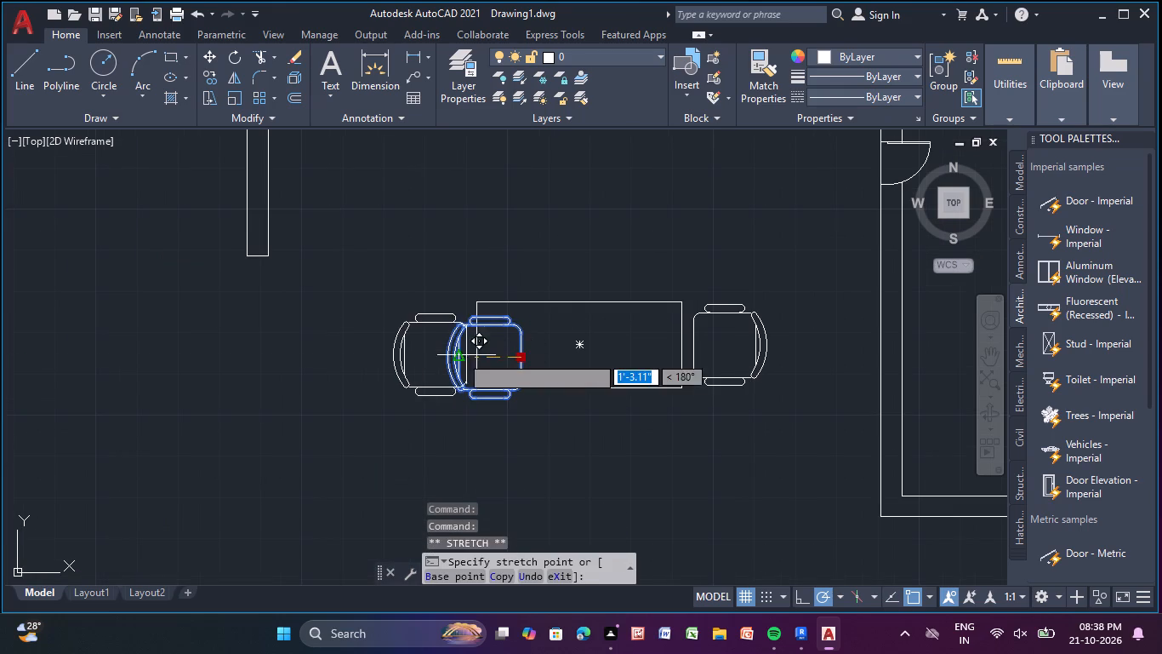
{"action": "left_click", "coordinate": [456, 355]}
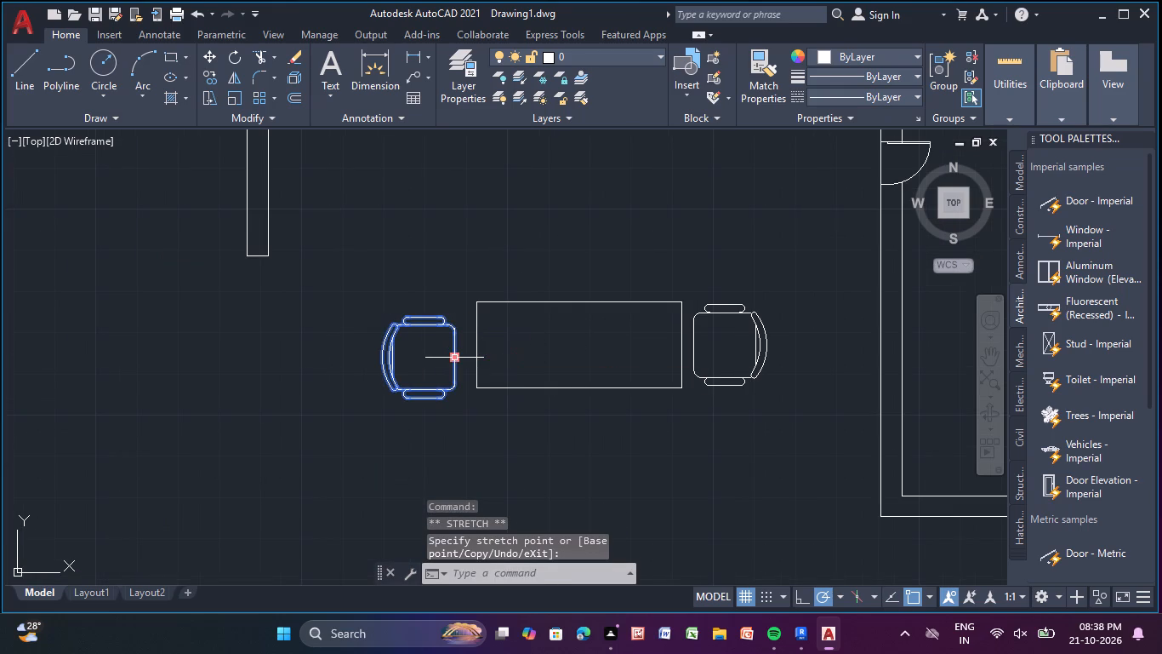
{"action": "key", "text": "Escape"}
Copy the west chair about 2'-6" southeast, placing the copy below the west part of the table's south edge.
{"action": "left_click", "coordinate": [454, 353]}
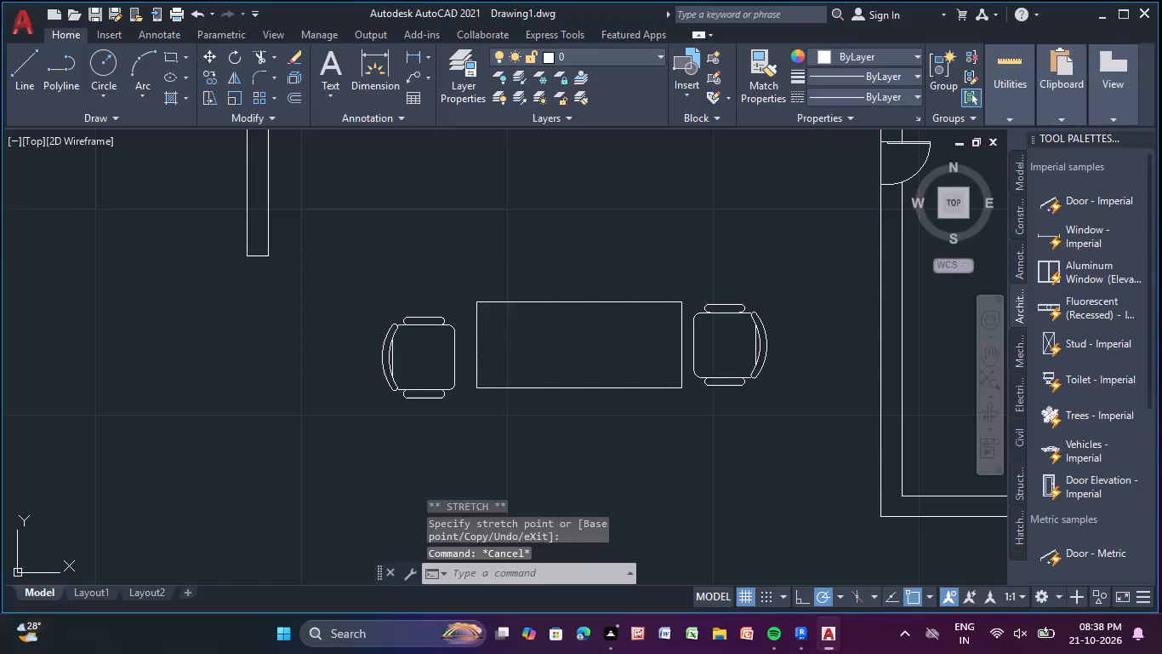
{"action": "left_click", "coordinate": [203, 77]}
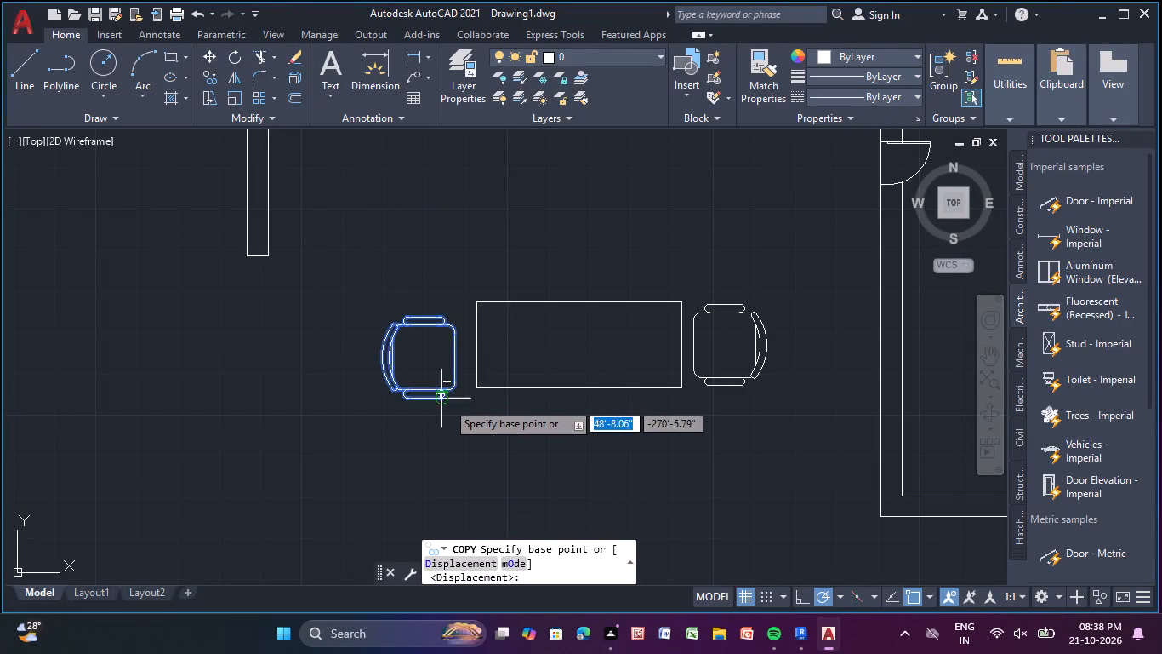
{"action": "left_click", "coordinate": [424, 400]}
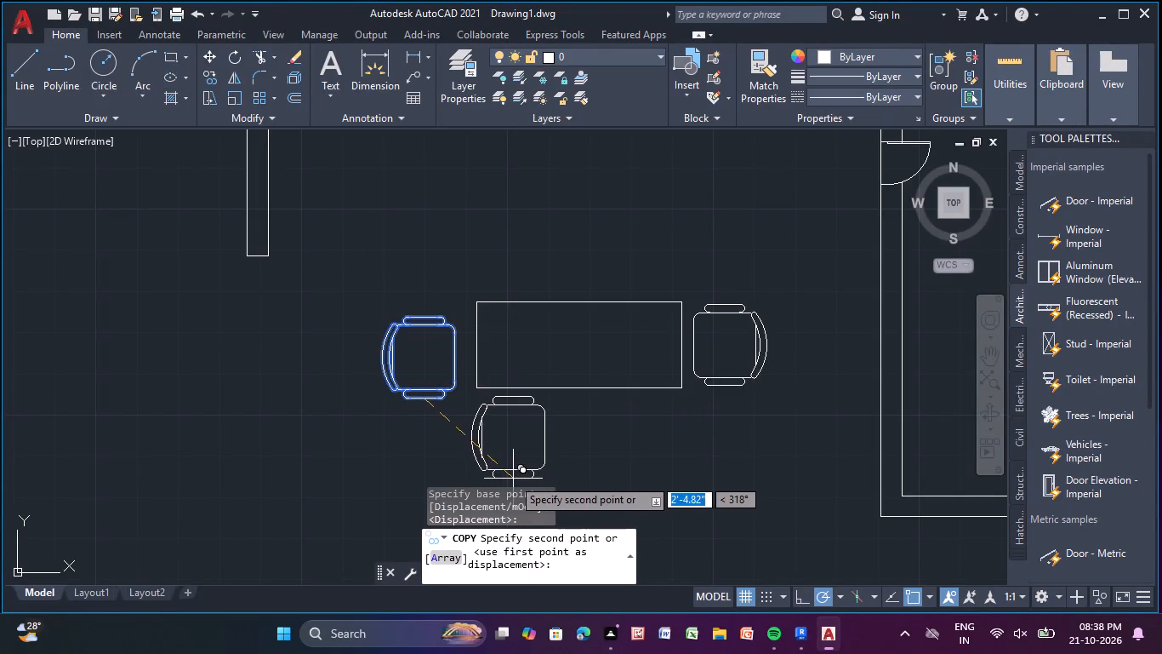
{"action": "middle_click_drag", "start_coordinate": [510, 476], "coordinate": [467, 411]}
{"action": "left_click", "coordinate": [468, 422]}
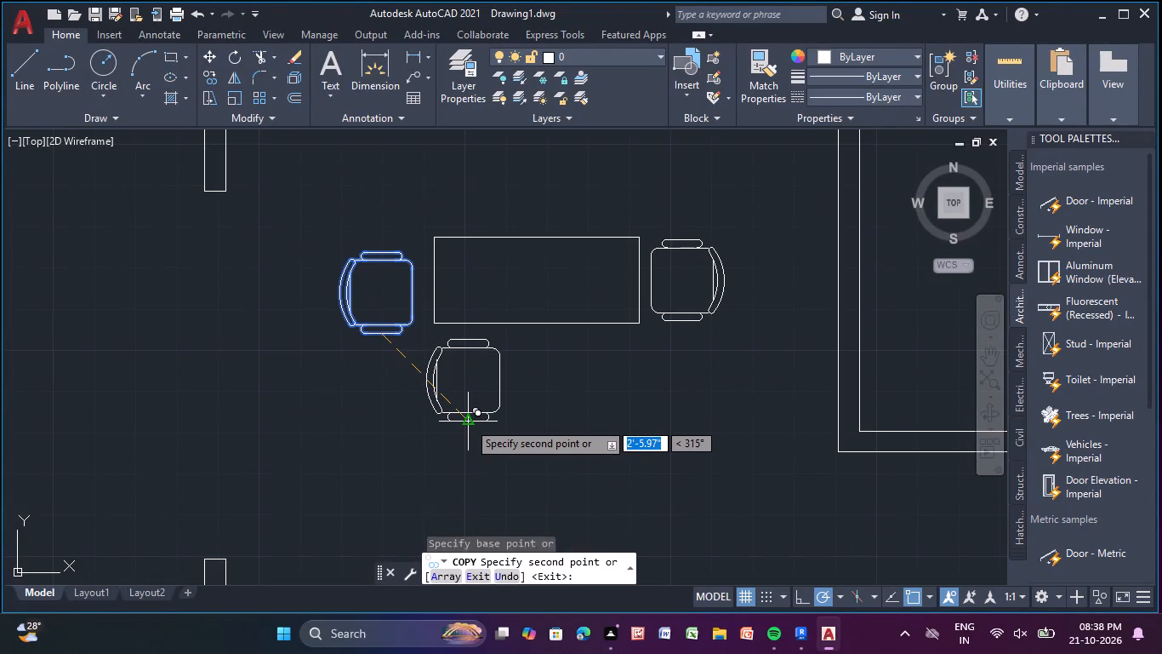
{"action": "key", "text": "Escape"}
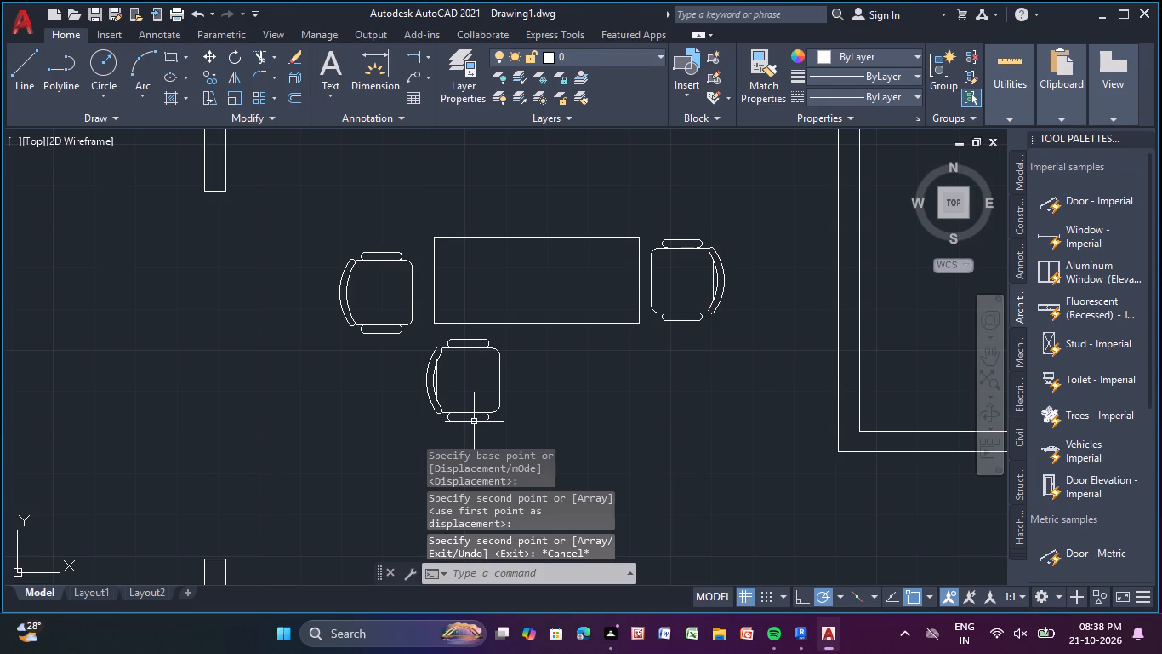
Rotate the chair south of the table 90° about its front edge so its seat faces the table.
{"action": "left_click", "coordinate": [476, 414]}
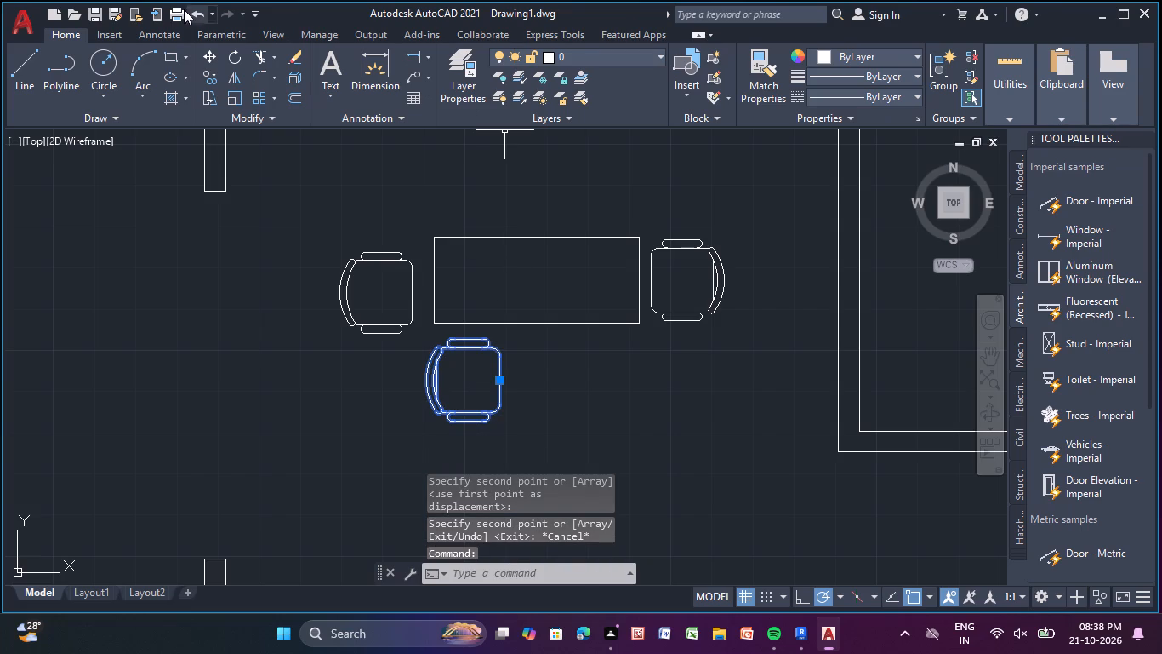
{"action": "left_click", "coordinate": [227, 57]}
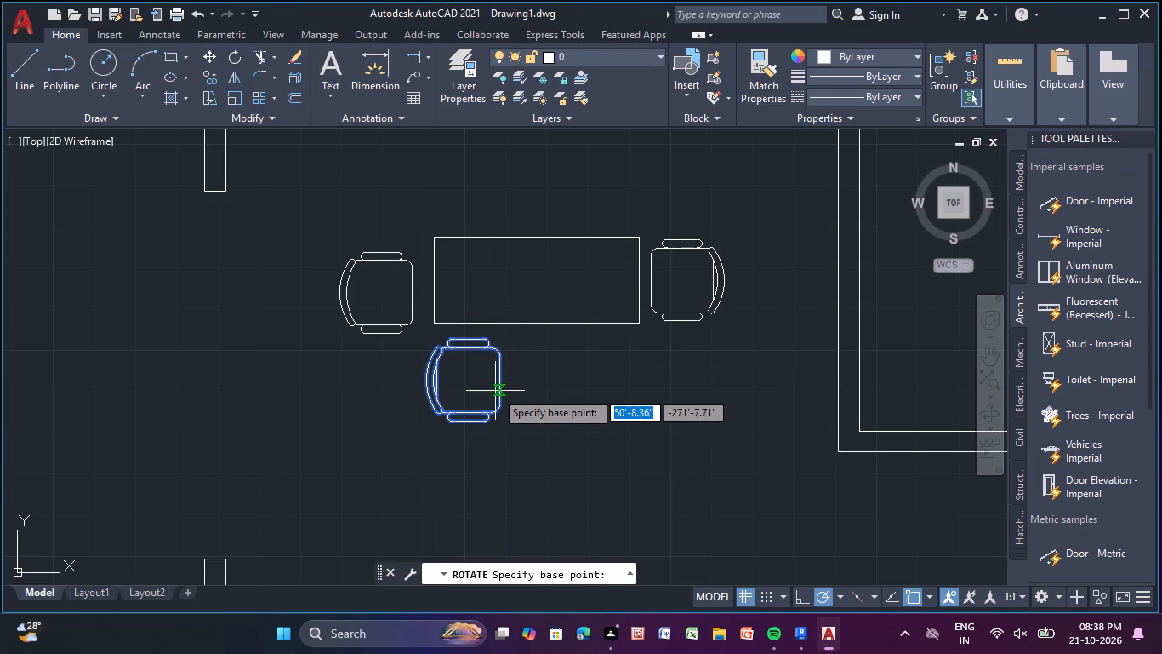
{"action": "left_click", "coordinate": [498, 387]}
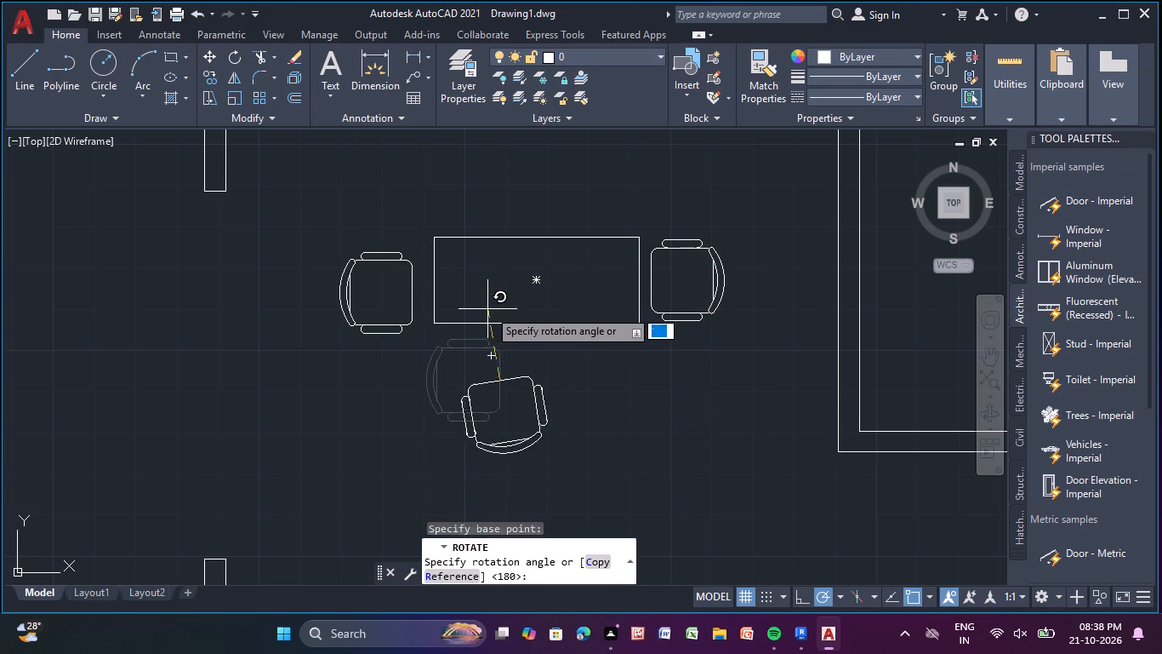
{"action": "left_click", "coordinate": [500, 307]}
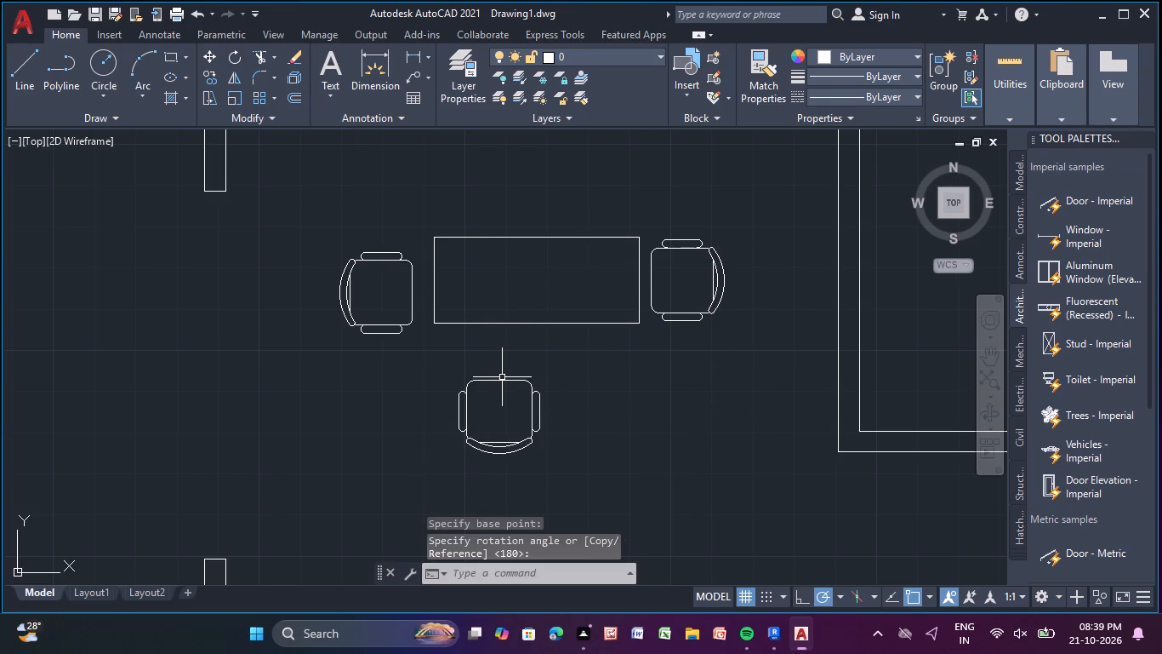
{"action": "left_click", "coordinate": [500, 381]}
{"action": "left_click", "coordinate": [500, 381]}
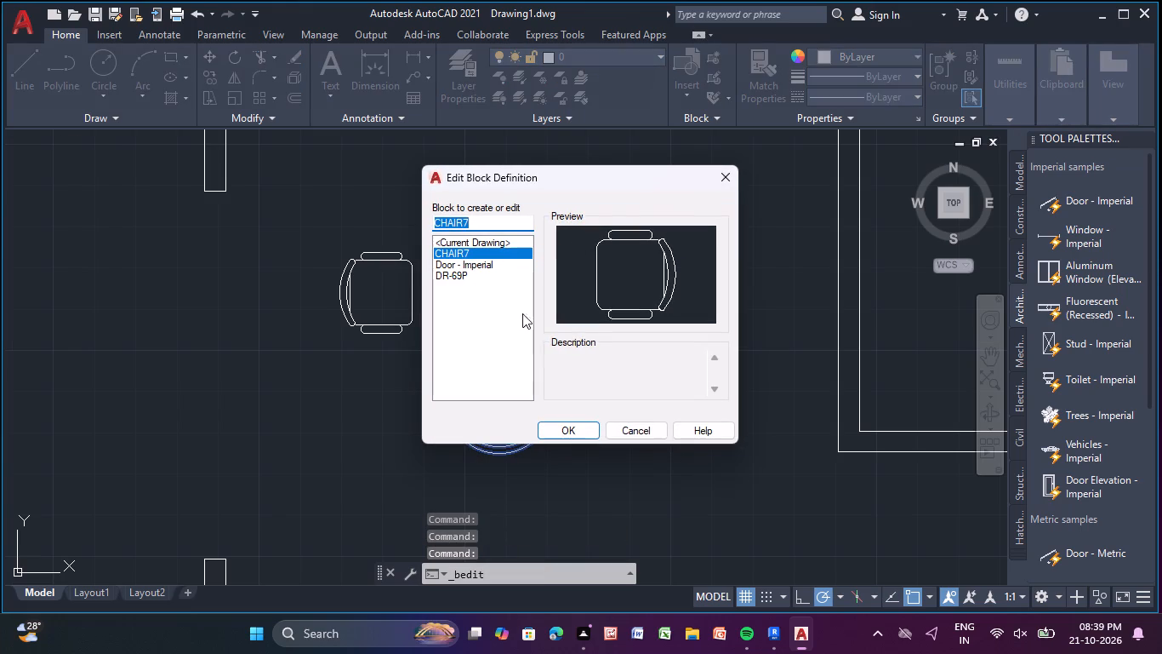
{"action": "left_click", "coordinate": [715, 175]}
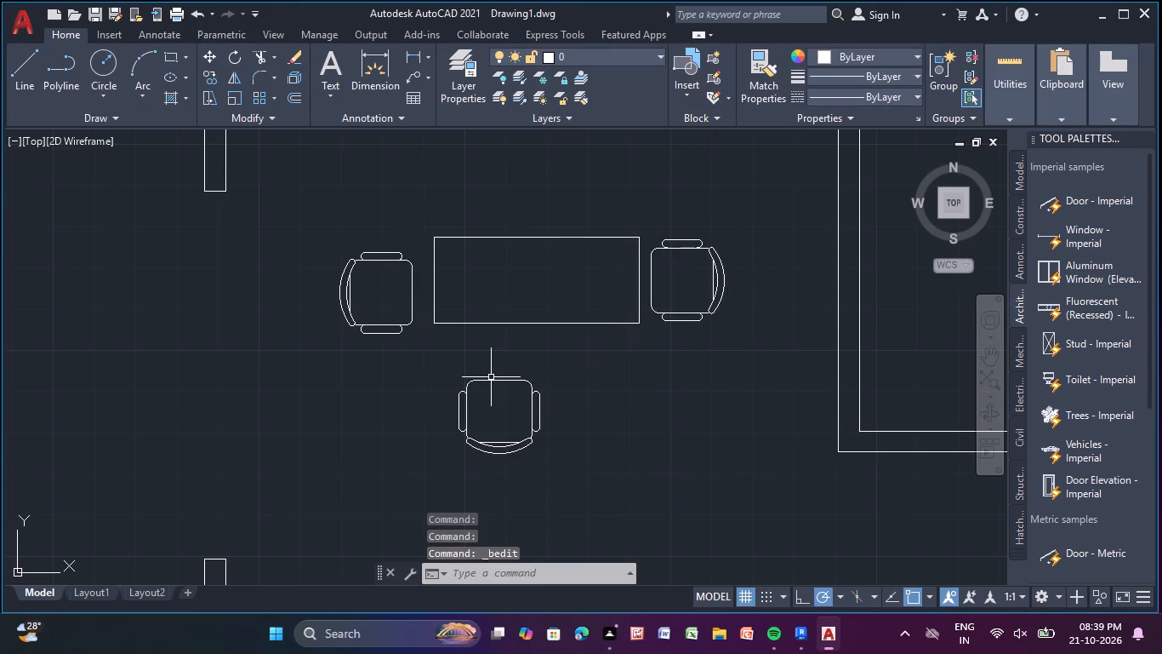
Move the south chair straight north so its front edge sits just below the table's south edge.
{"action": "left_click", "coordinate": [491, 380]}
{"action": "left_click", "coordinate": [498, 385]}
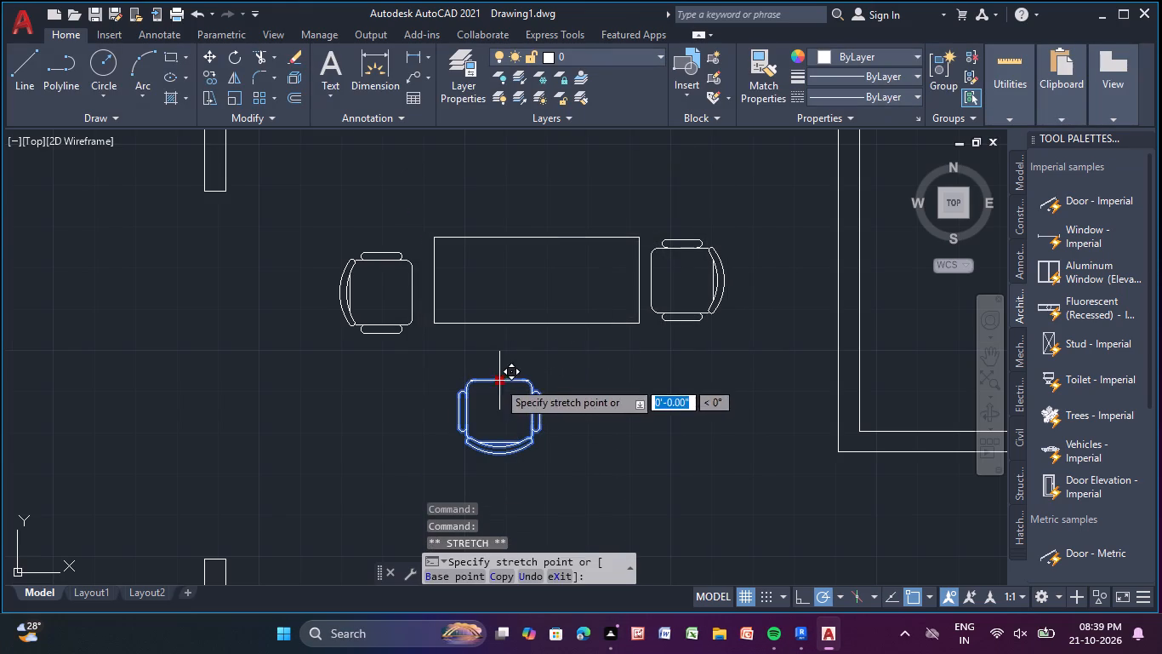
{"action": "left_click", "coordinate": [492, 346]}
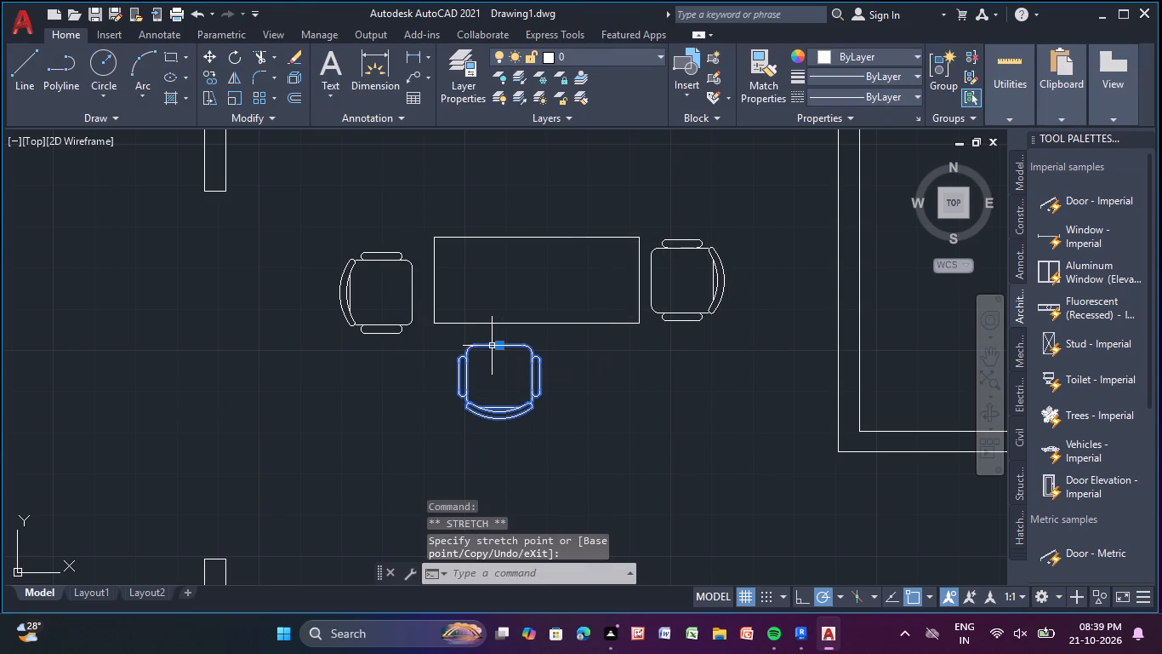
Copy the south chair about 2'-2" east, placing a second chair along the table's south side.
{"action": "left_click", "coordinate": [205, 77]}
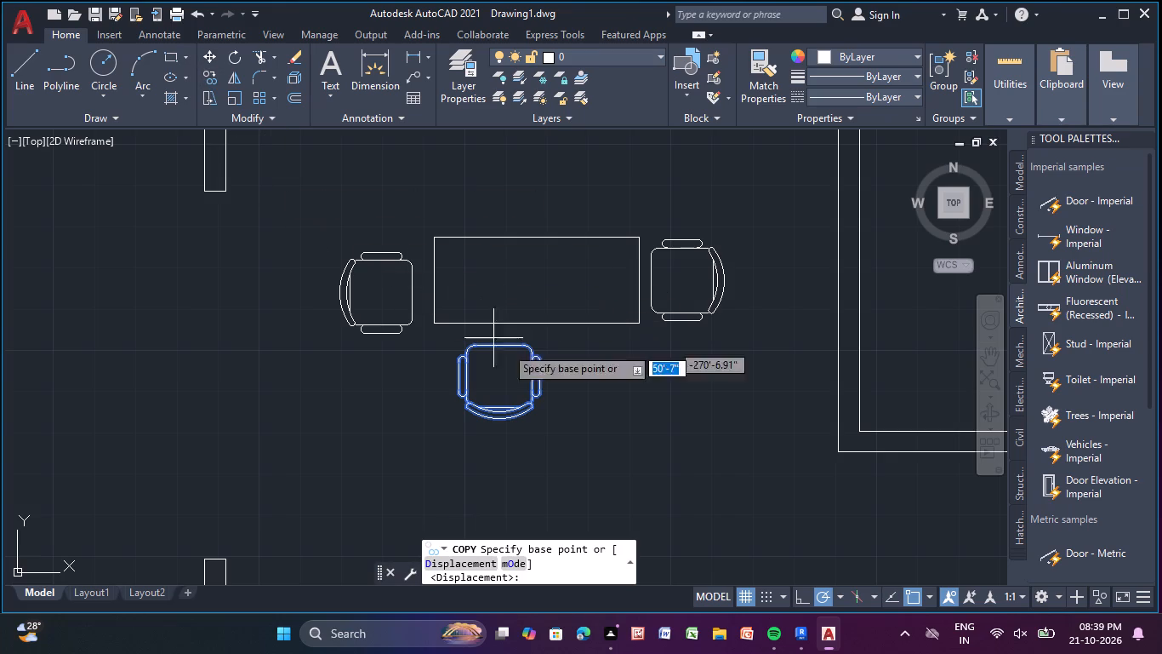
{"action": "left_click", "coordinate": [539, 379]}
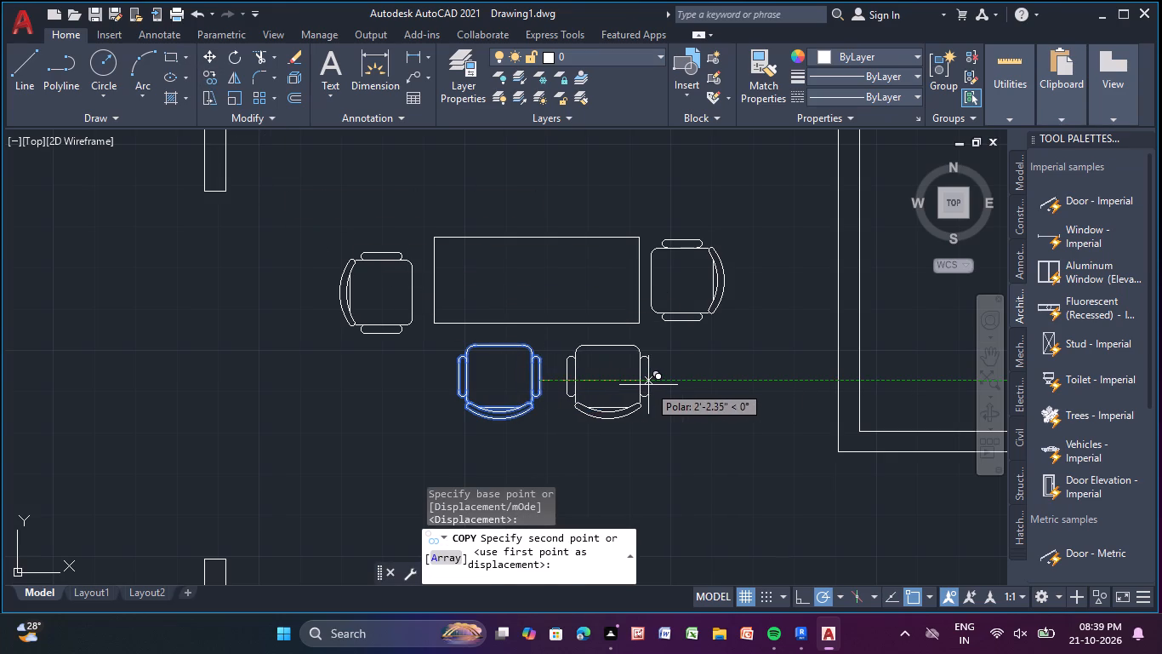
{"action": "left_click", "coordinate": [648, 385]}
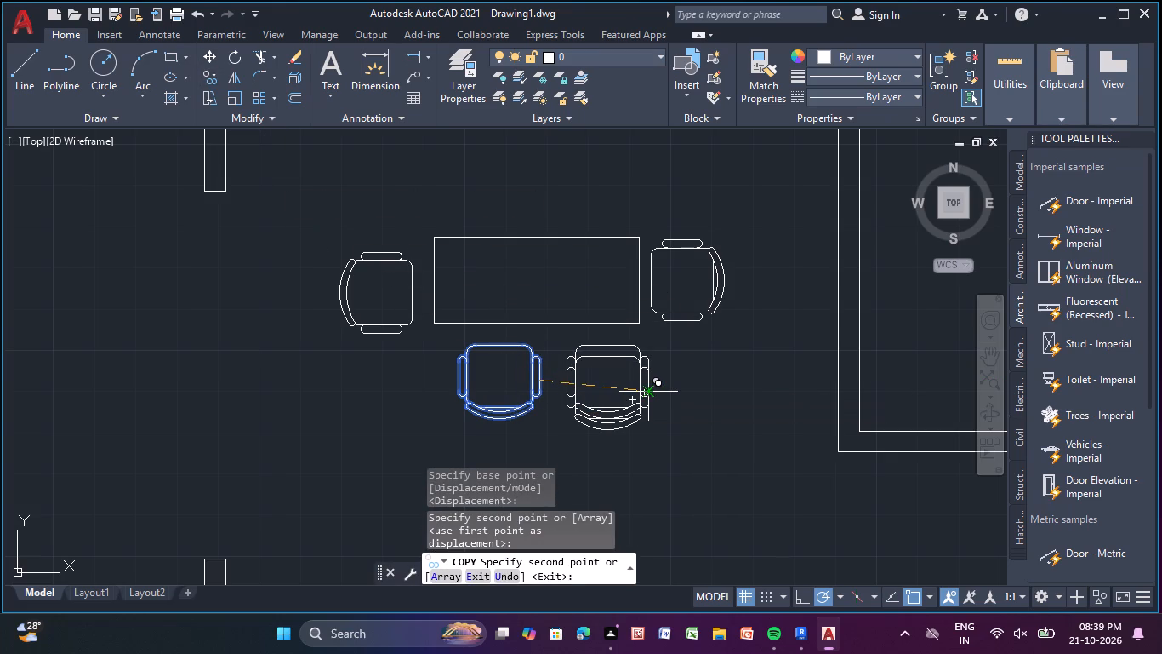
{"action": "key", "text": "Escape"}
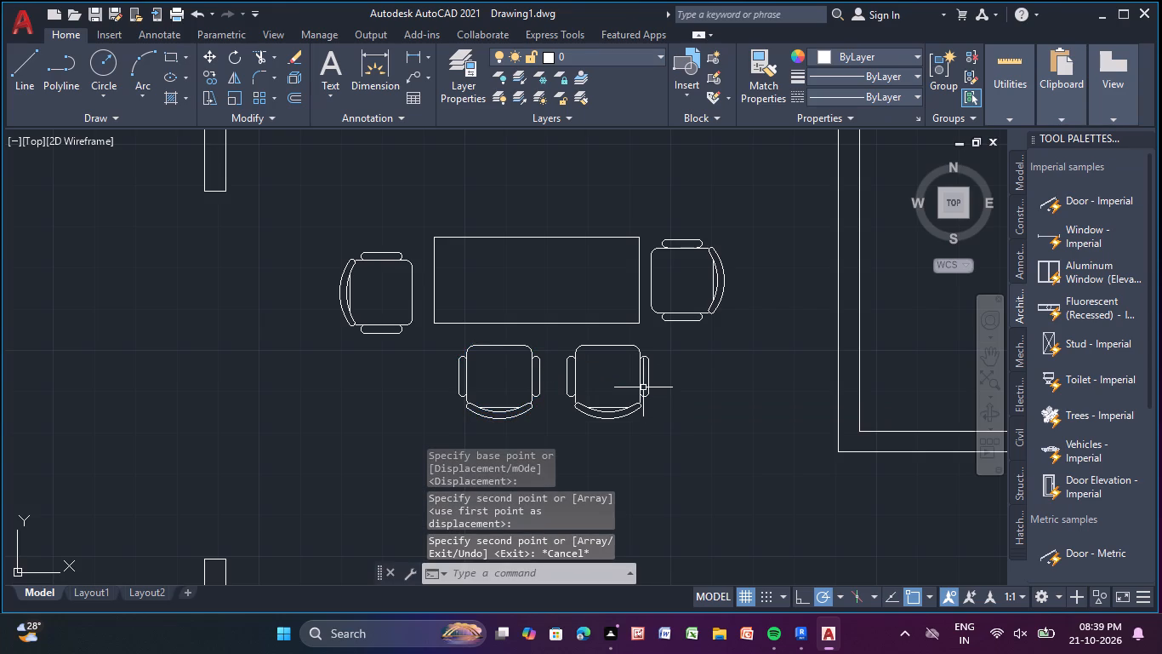
Mirror both south chairs across the line of the table's north edge, keeping the source chairs.
{"action": "scroll", "coordinate": [641, 386], "scroll_direction": "down", "scroll_amount": 1}
{"action": "middle_click_drag", "start_coordinate": [597, 402], "coordinate": [592, 410]}
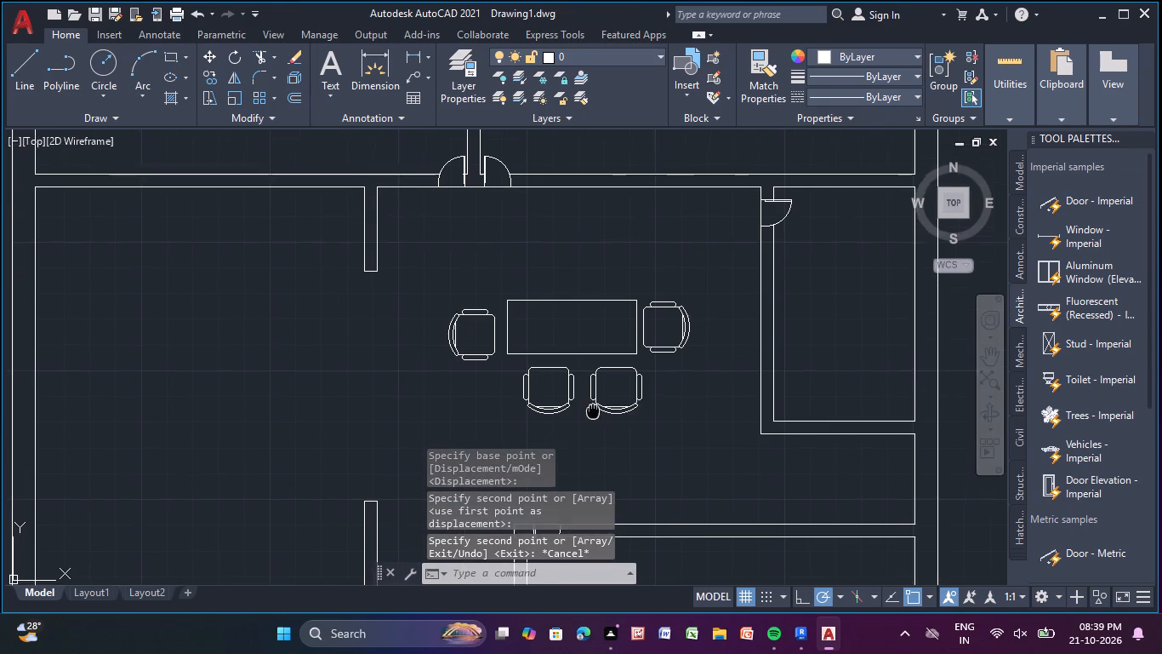
{"action": "middle_click_drag", "start_coordinate": [592, 410], "coordinate": [498, 410]}
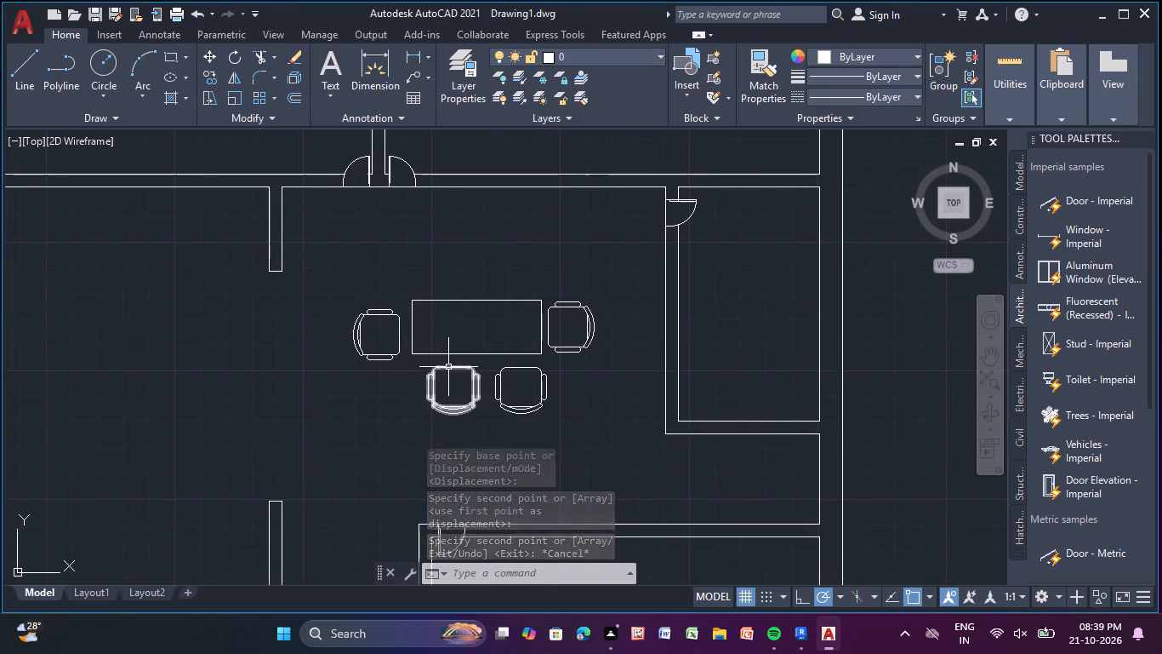
{"action": "left_click", "coordinate": [448, 367]}
{"action": "left_click", "coordinate": [525, 370]}
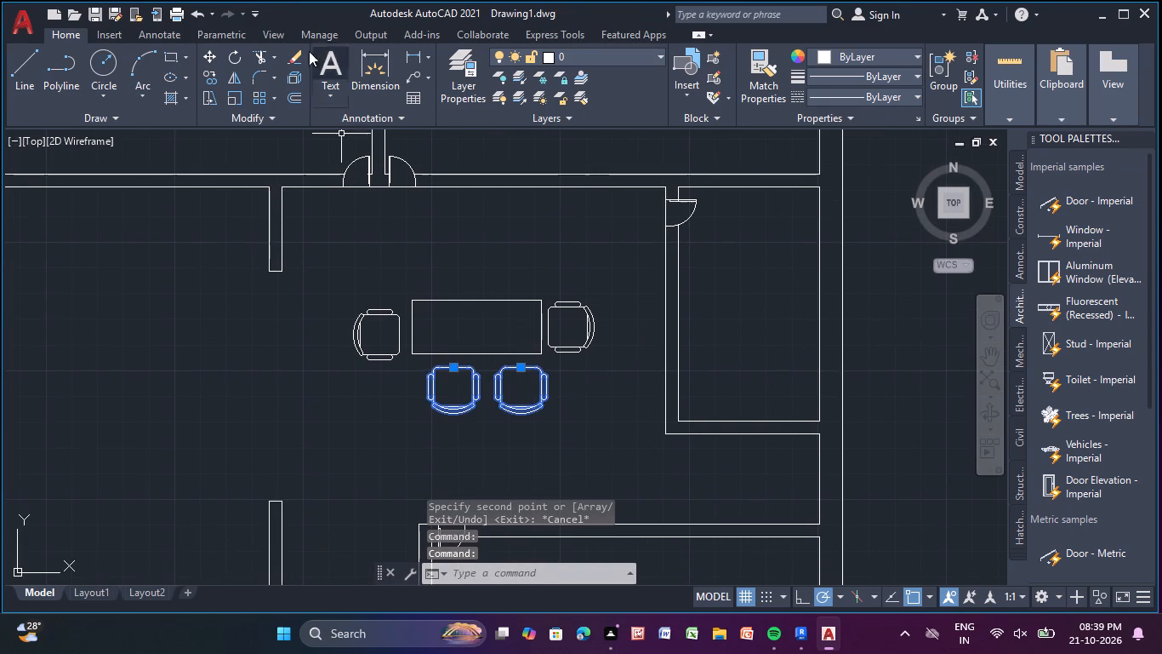
{"action": "left_click", "coordinate": [211, 82]}
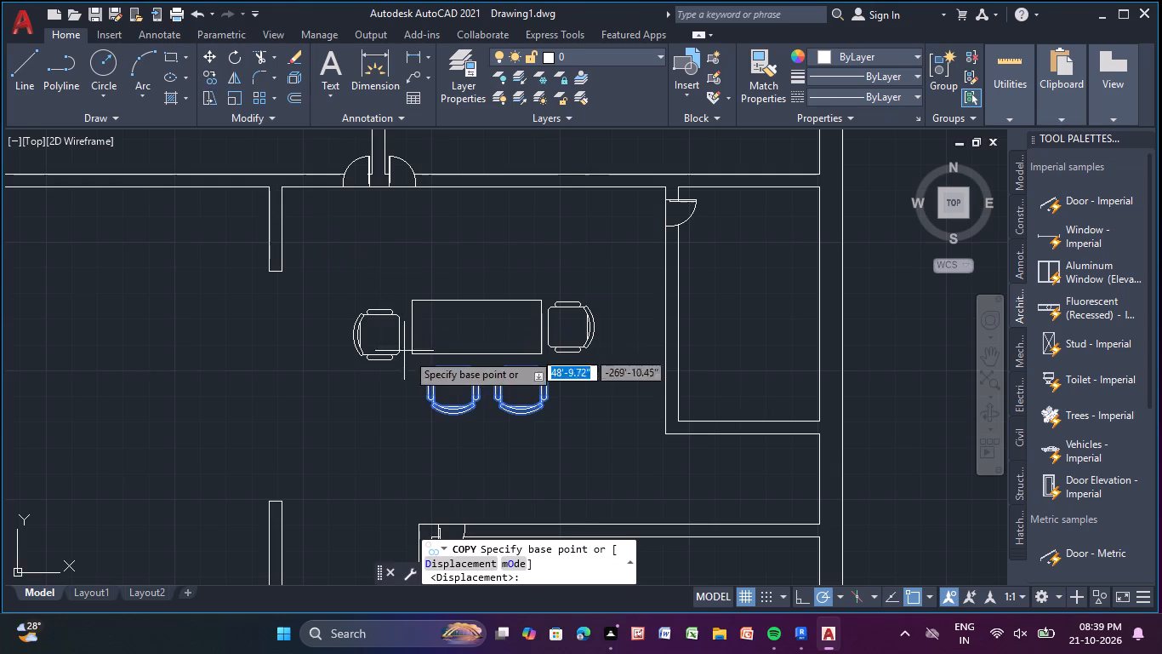
{"action": "double_click", "coordinate": [231, 83]}
{"action": "left_click", "coordinate": [471, 391]}
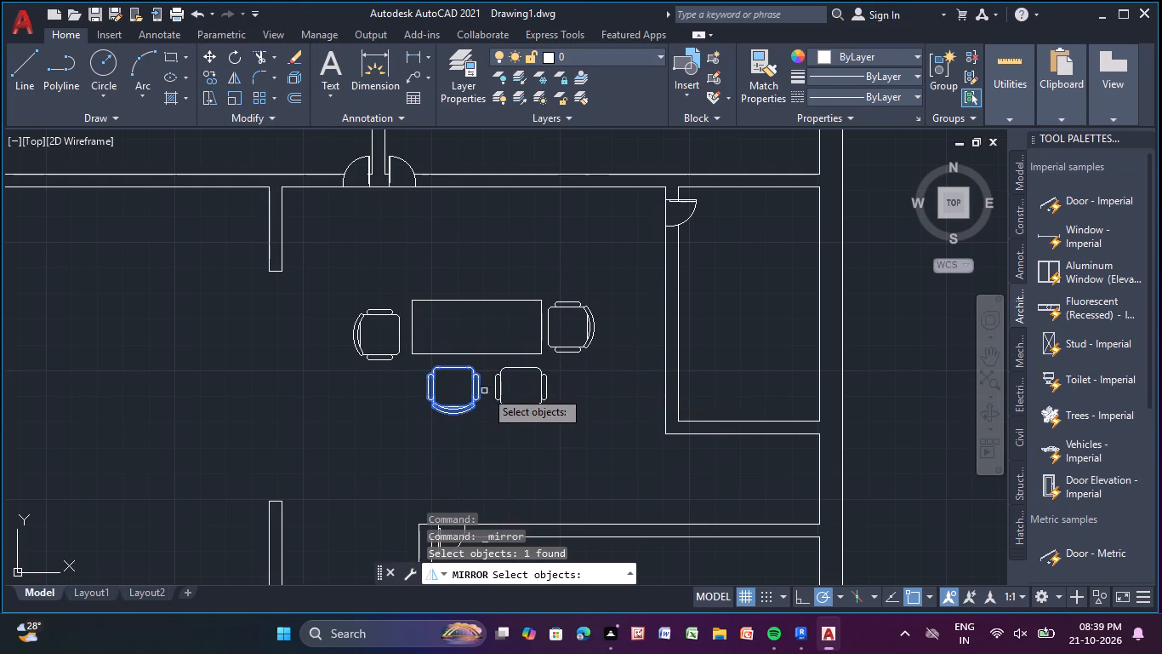
{"action": "left_click", "coordinate": [497, 389]}
{"action": "right_click", "coordinate": [497, 389]}
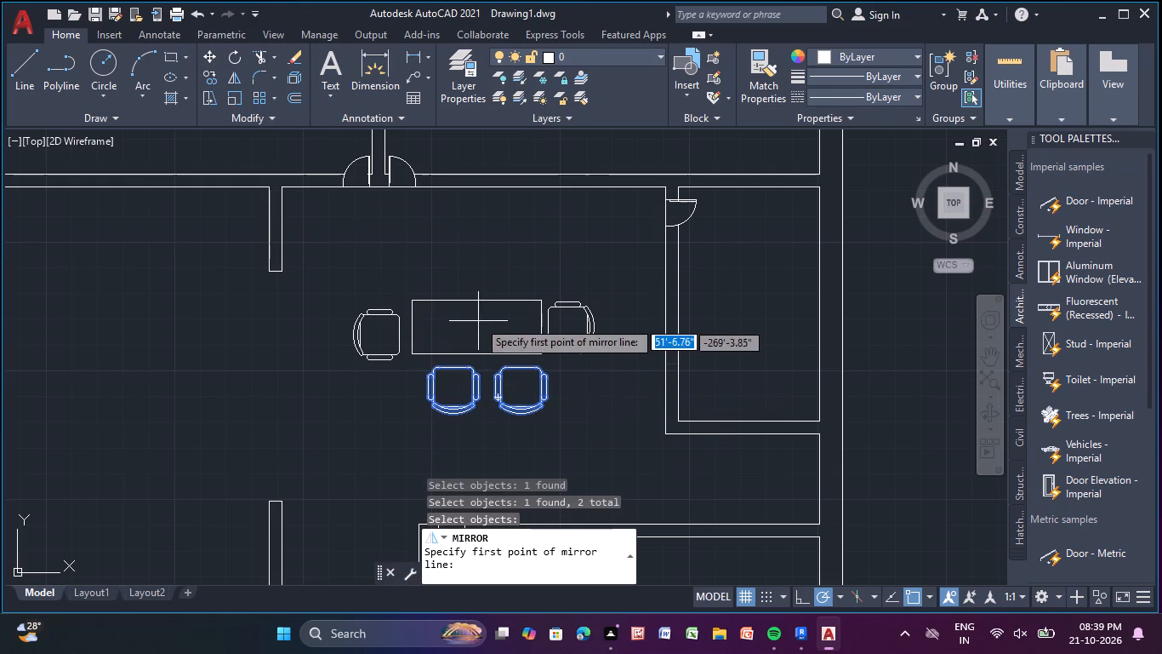
{"action": "left_click", "coordinate": [475, 298]}
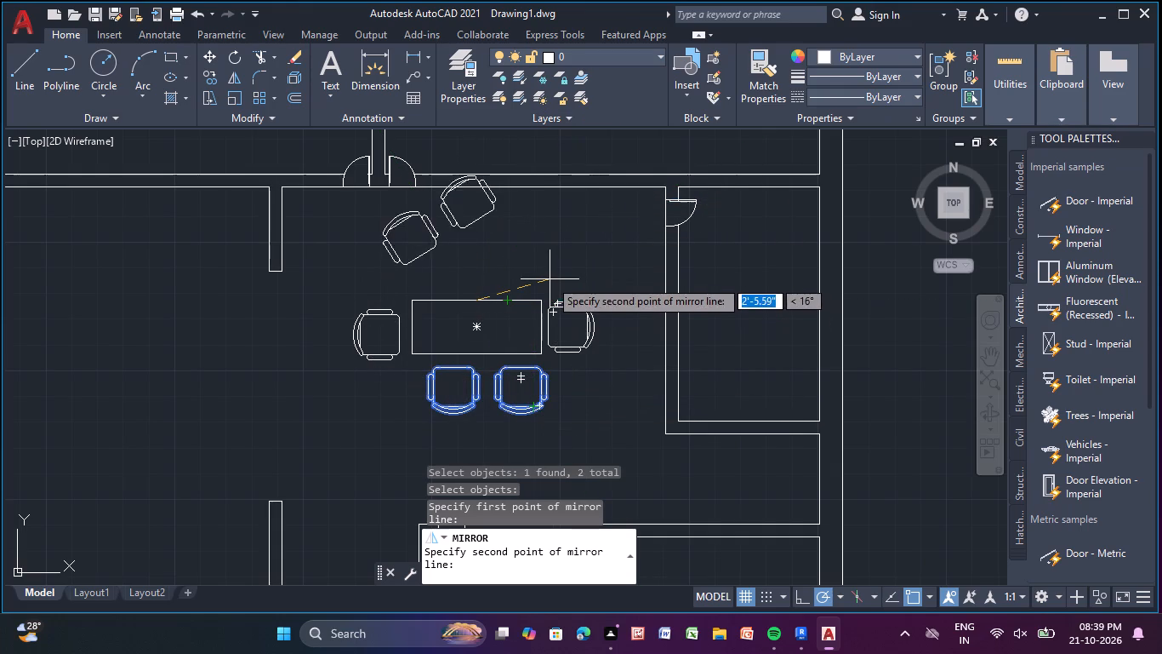
{"action": "left_click", "coordinate": [623, 294]}
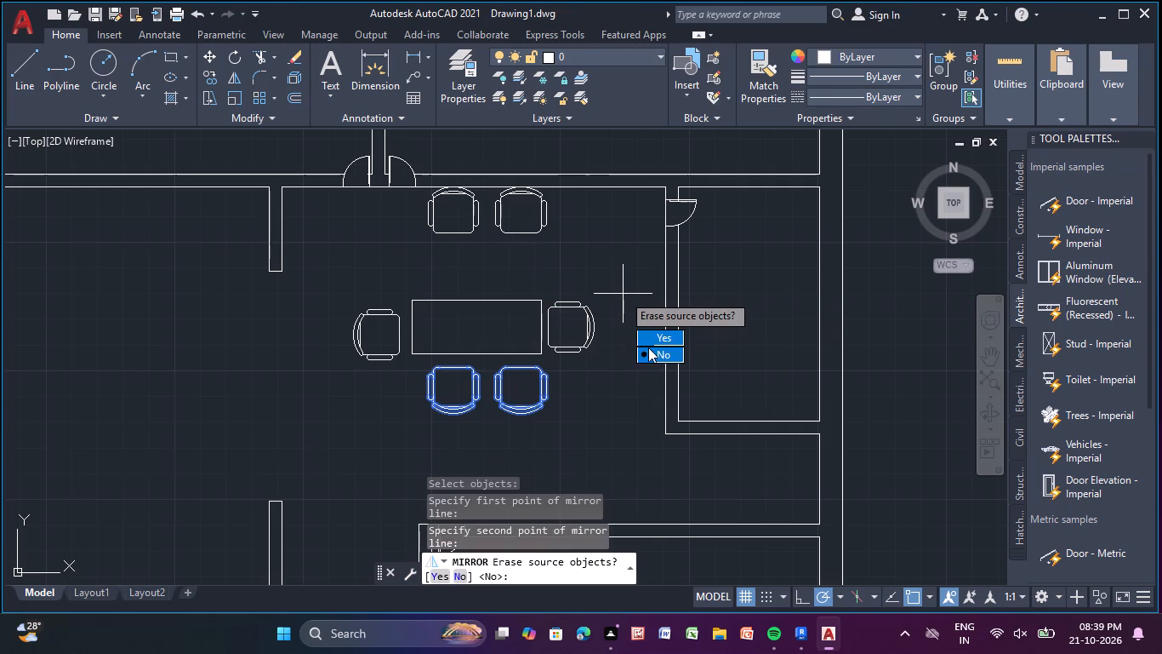
{"action": "left_click_drag", "start_coordinate": [651, 350], "coordinate": [622, 293]}
Group the two mirrored chairs north of the table.
{"action": "left_click", "coordinate": [476, 227]}
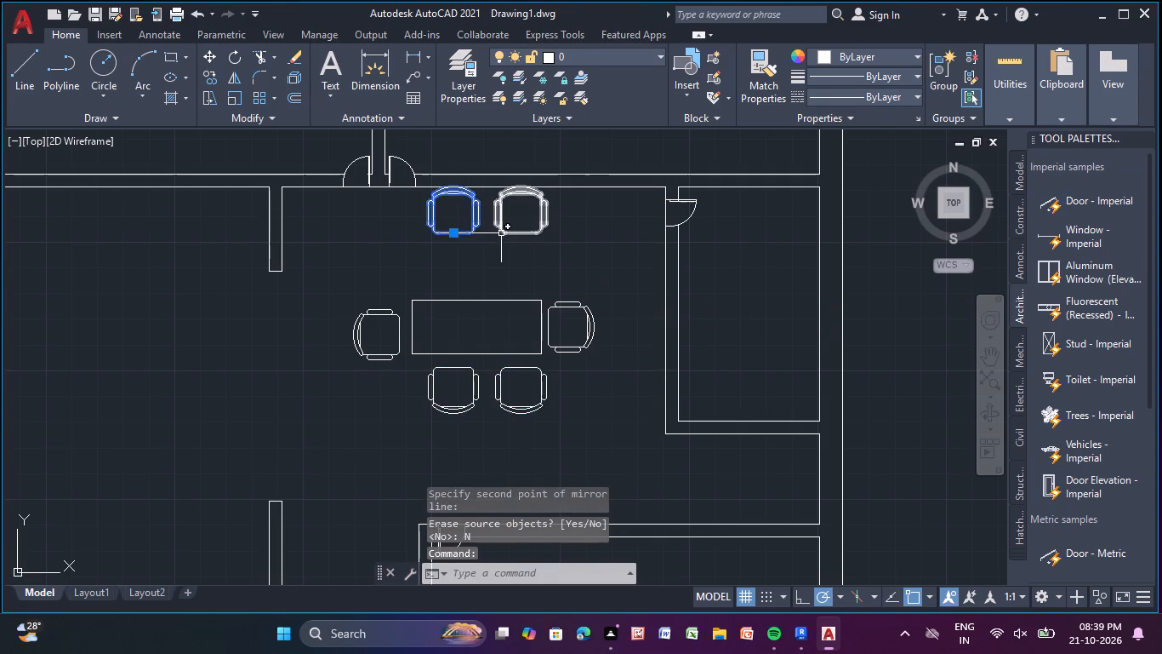
{"action": "left_click", "coordinate": [504, 231]}
{"action": "left_click", "coordinate": [942, 79]}
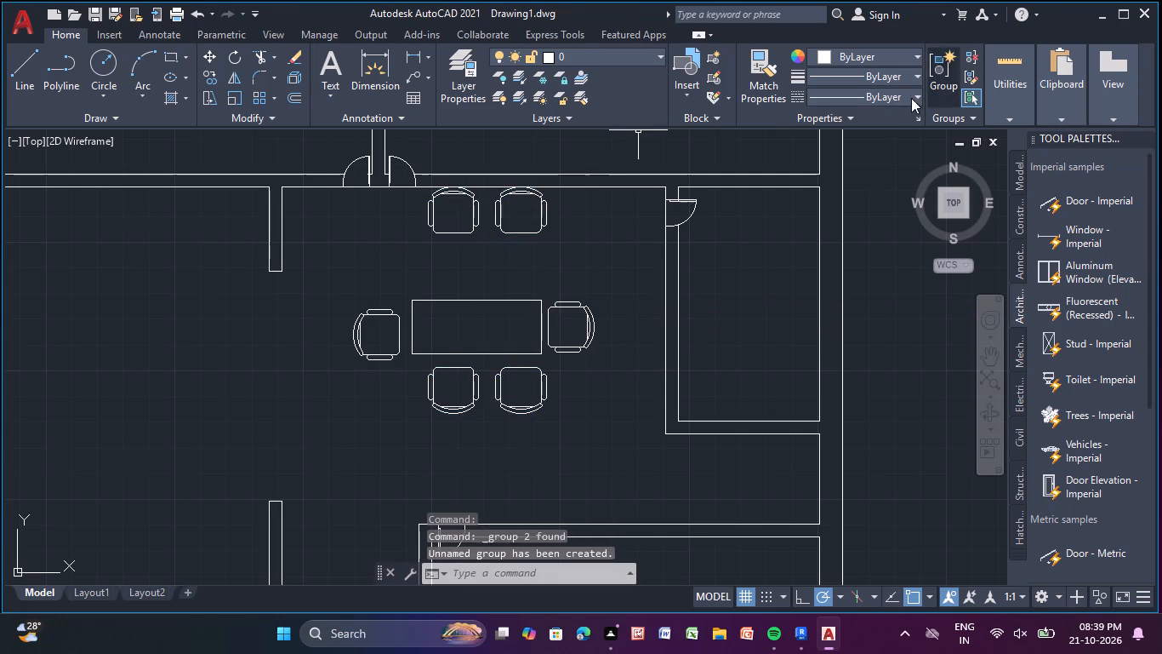
Move the grouped north chairs about 1'-8" south, close to the table's north edge.
{"action": "left_click", "coordinate": [507, 231]}
{"action": "left_click", "coordinate": [210, 60]}
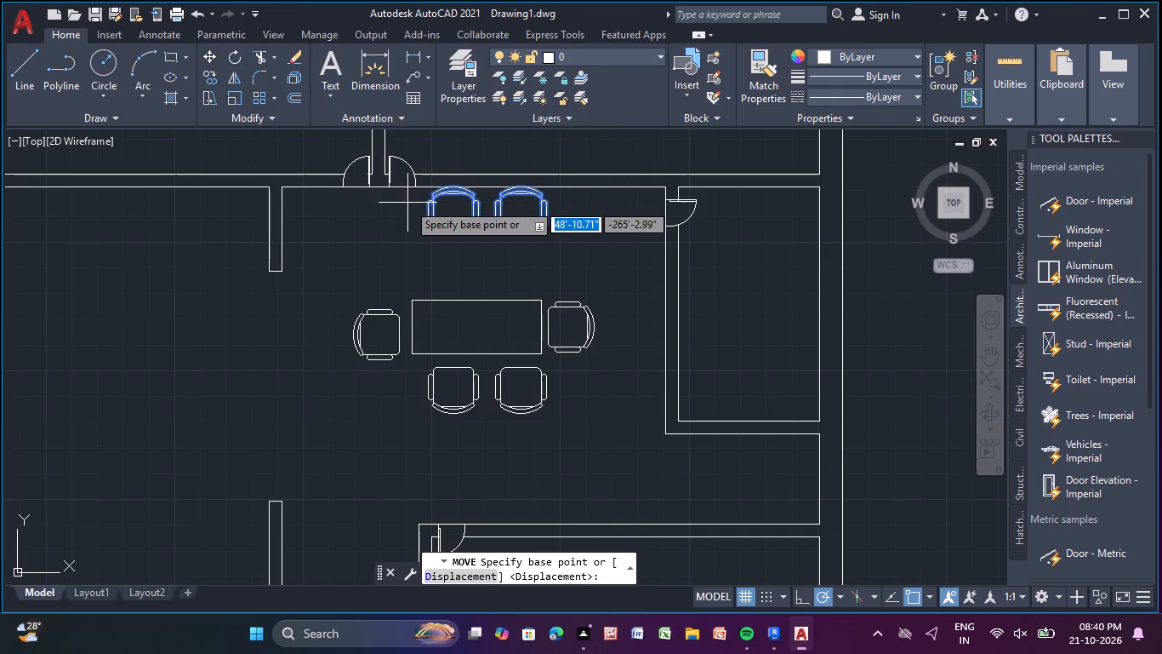
{"action": "left_click", "coordinate": [456, 229]}
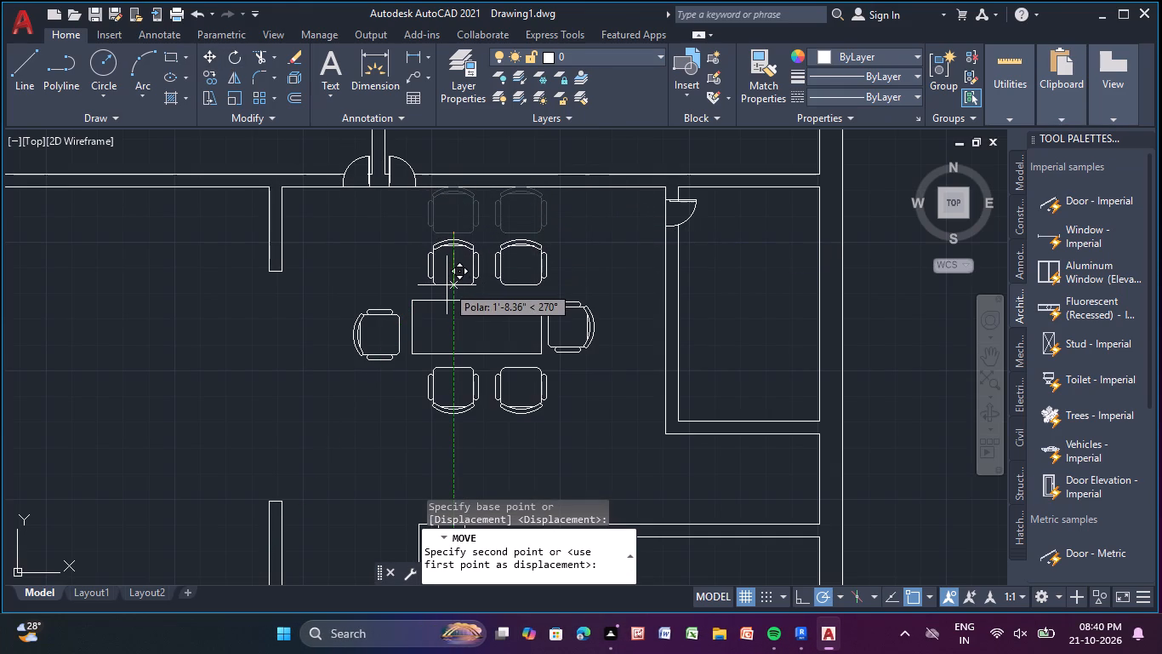
{"action": "left_click", "coordinate": [447, 285]}
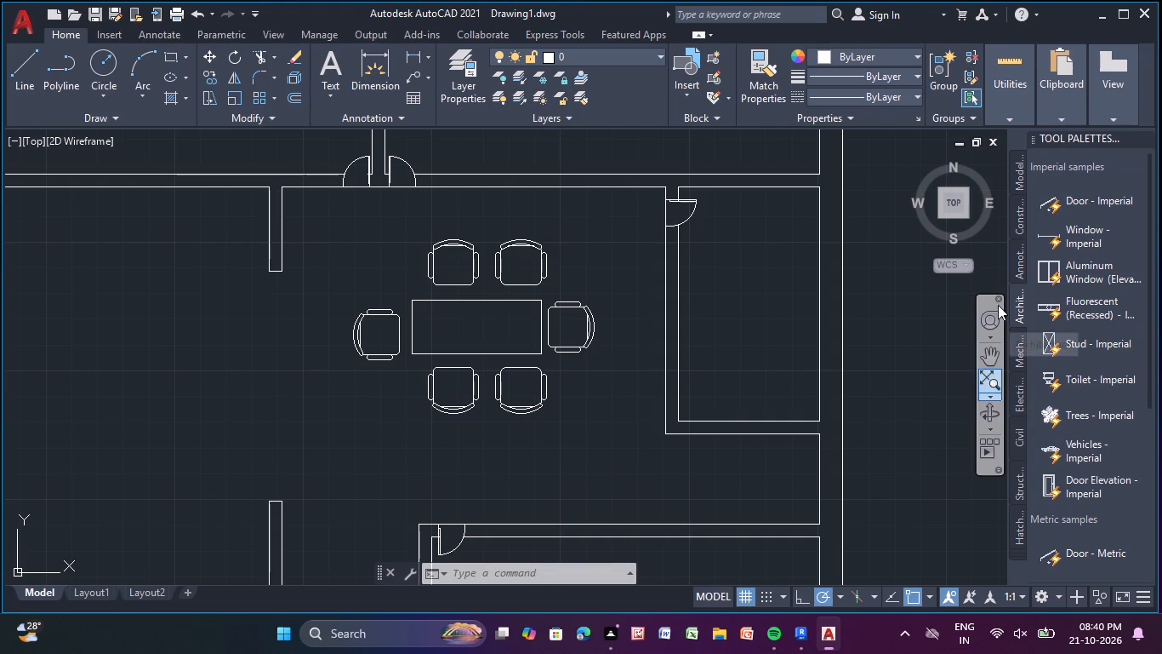
Insert the Toilet - Imperial block in the small room east of the dining set and switch it to a plan view.
{"action": "left_click", "coordinate": [1063, 375]}
{"action": "left_click", "coordinate": [777, 332]}
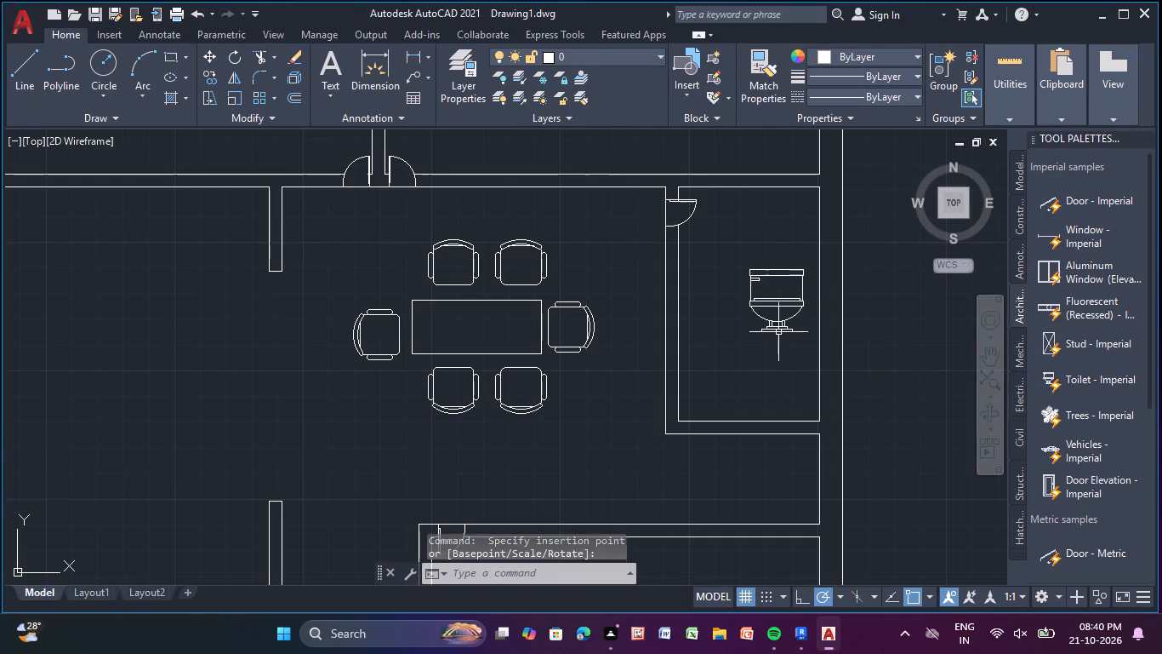
{"action": "left_click", "coordinate": [778, 332]}
{"action": "left_click", "coordinate": [766, 333]}
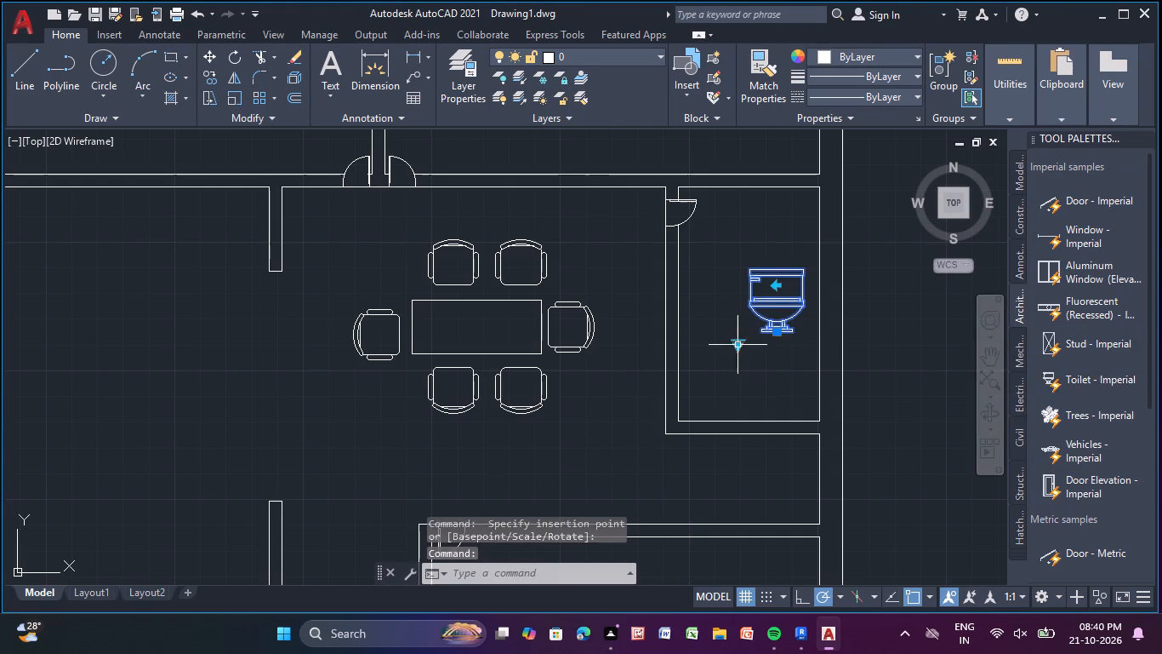
{"action": "left_click", "coordinate": [739, 346]}
{"action": "left_click", "coordinate": [776, 377]}
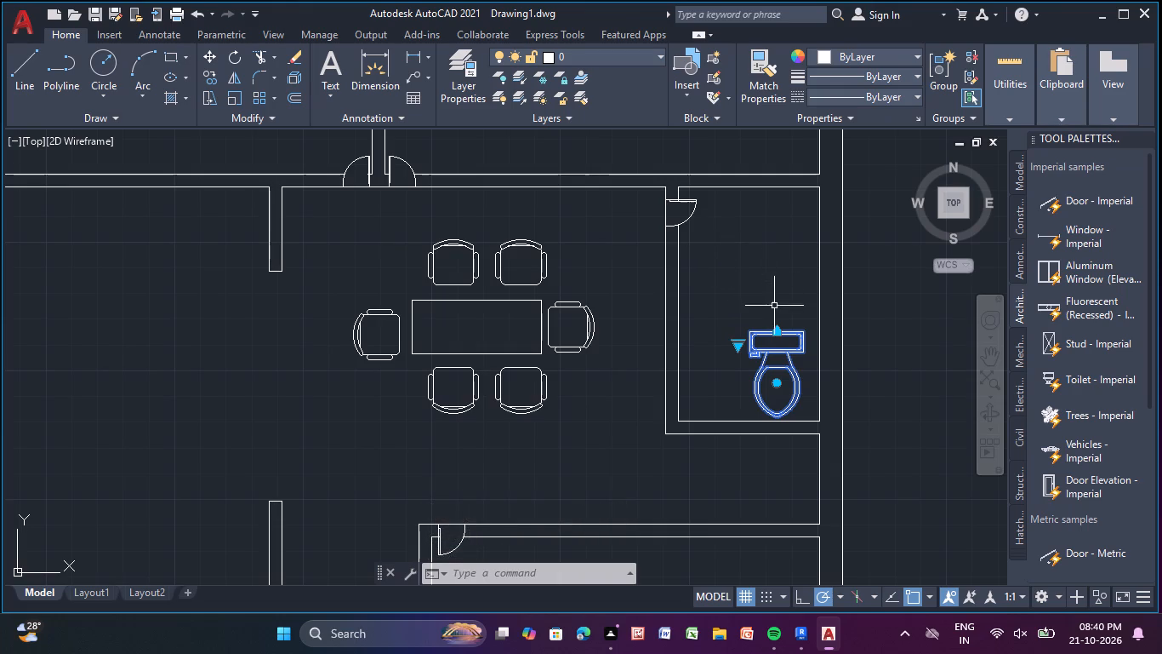
Move the toilet north so its tank sits against the small room's north wall.
{"action": "left_click", "coordinate": [778, 335]}
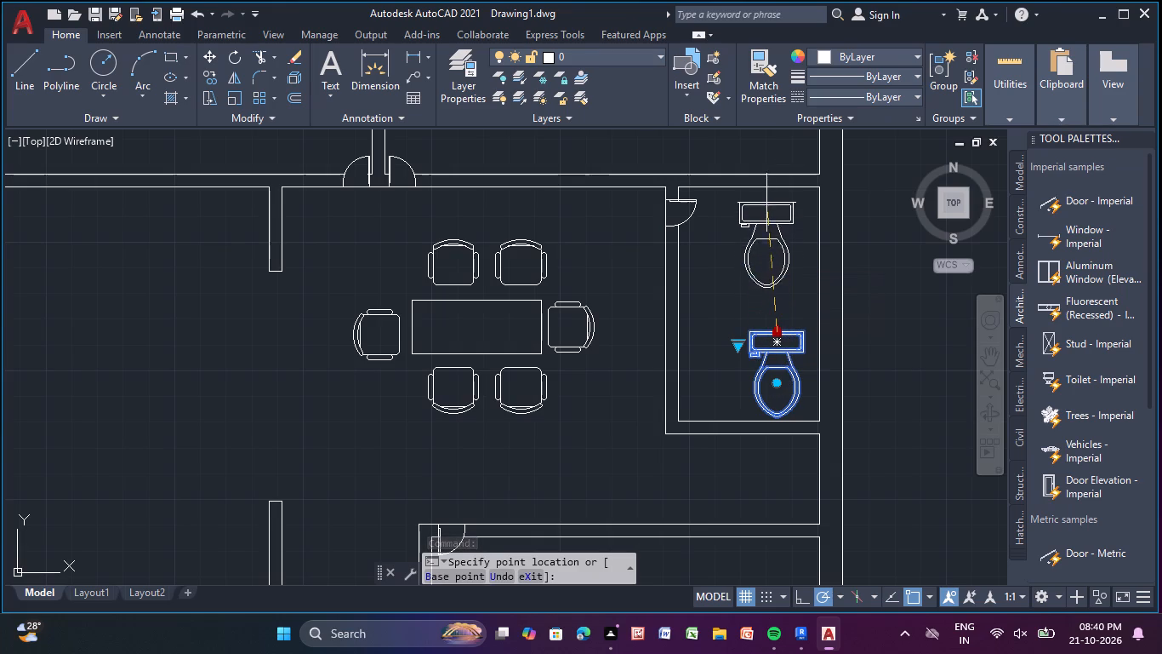
{"action": "left_click", "coordinate": [771, 192]}
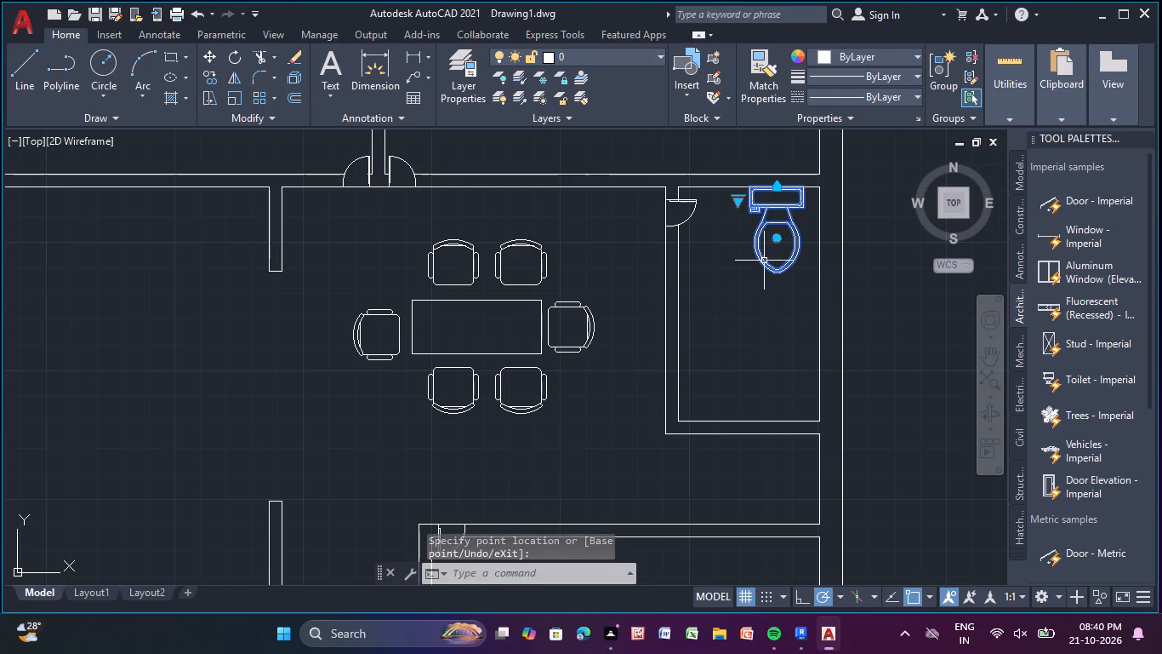
Copy the toilet from the room beside the dining set into the small northeast and northwest corner rooms.
{"action": "middle_click_drag", "start_coordinate": [753, 300], "coordinate": [733, 516]}
{"action": "scroll", "coordinate": [738, 259], "scroll_direction": "down", "scroll_amount": 1}
{"action": "middle_click_drag", "start_coordinate": [729, 292], "coordinate": [724, 328]}
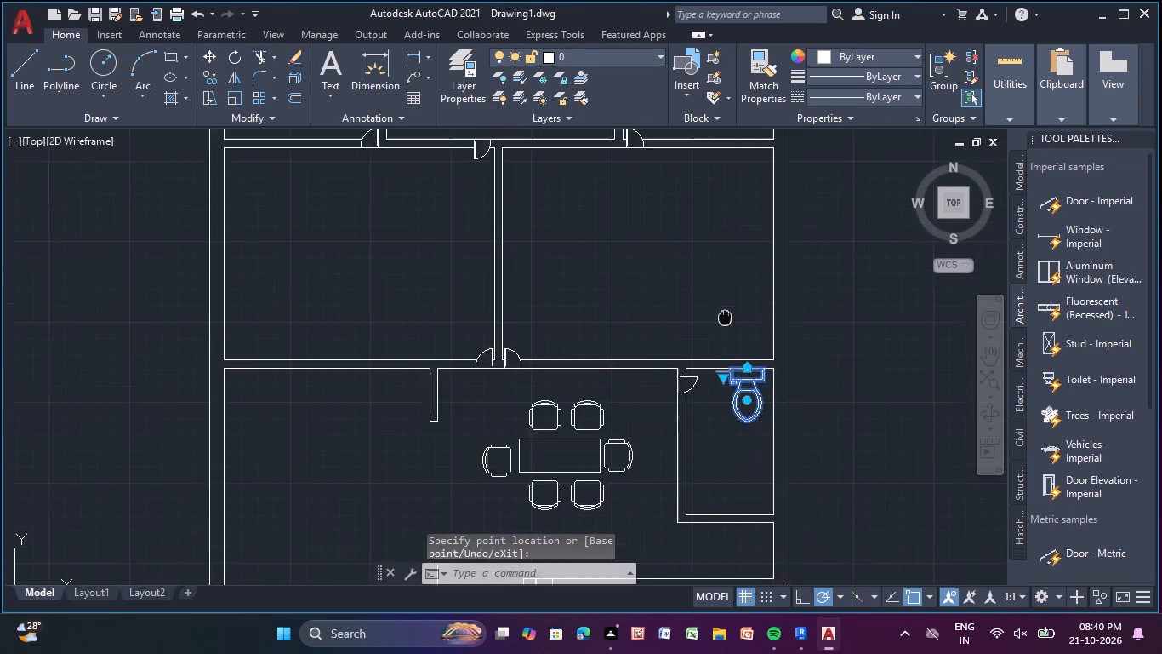
{"action": "middle_click_drag", "start_coordinate": [724, 328], "coordinate": [734, 418]}
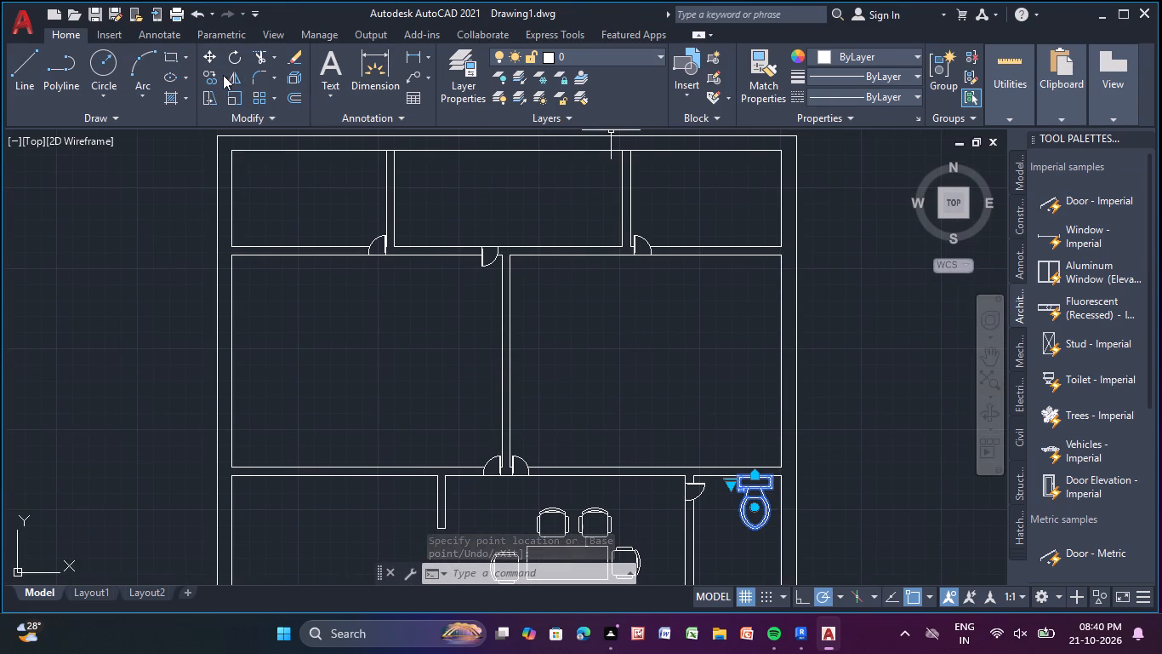
{"action": "left_click", "coordinate": [208, 82]}
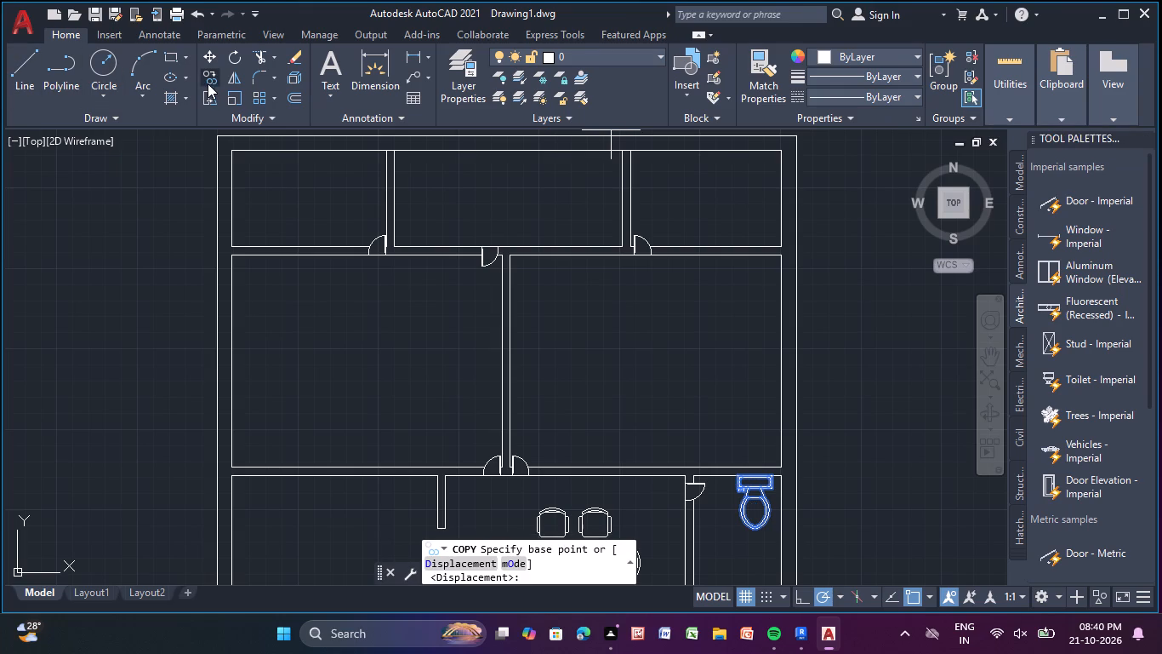
{"action": "left_click", "coordinate": [755, 498]}
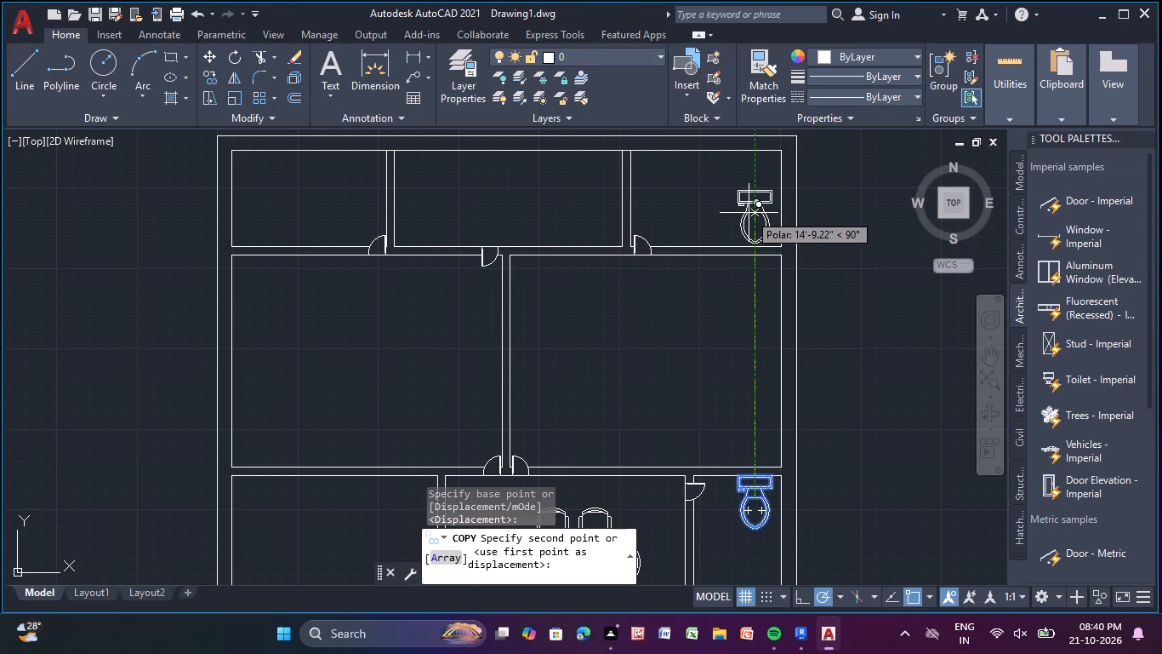
{"action": "left_click", "coordinate": [749, 213]}
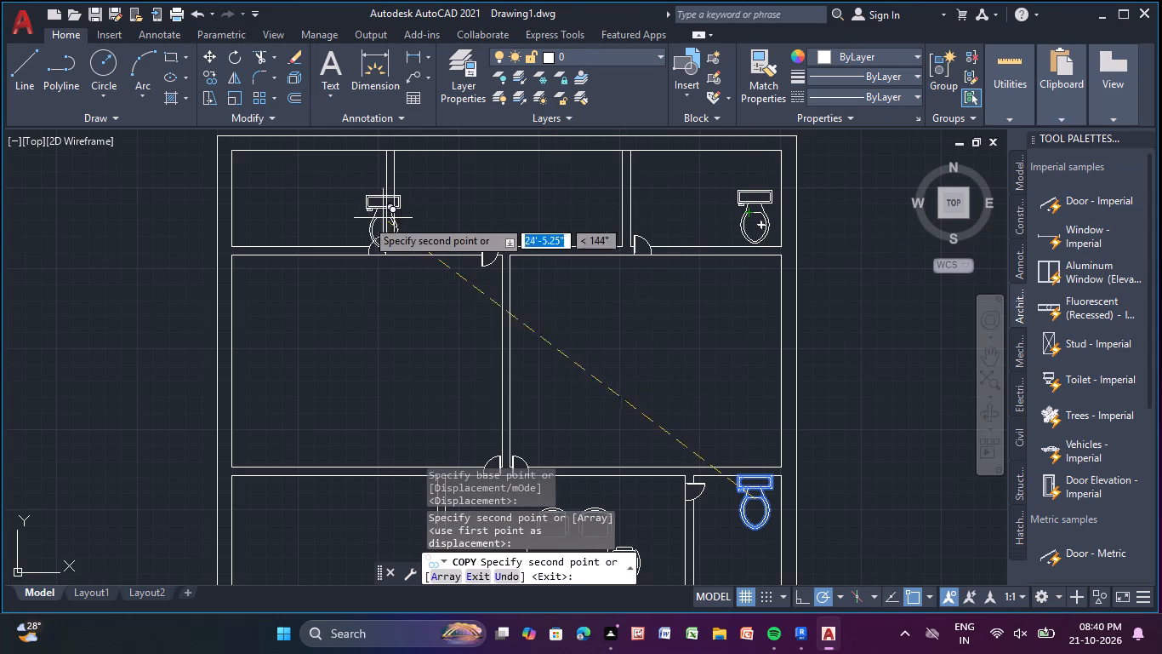
{"action": "left_click", "coordinate": [282, 205]}
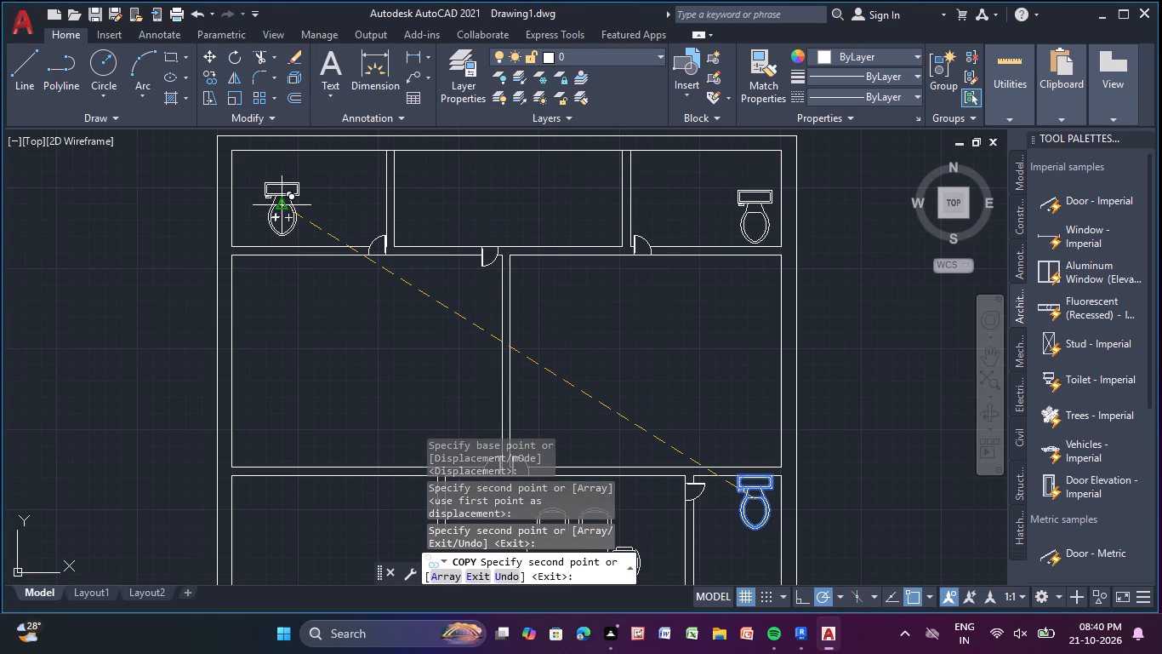
{"action": "key", "text": "Escape"}
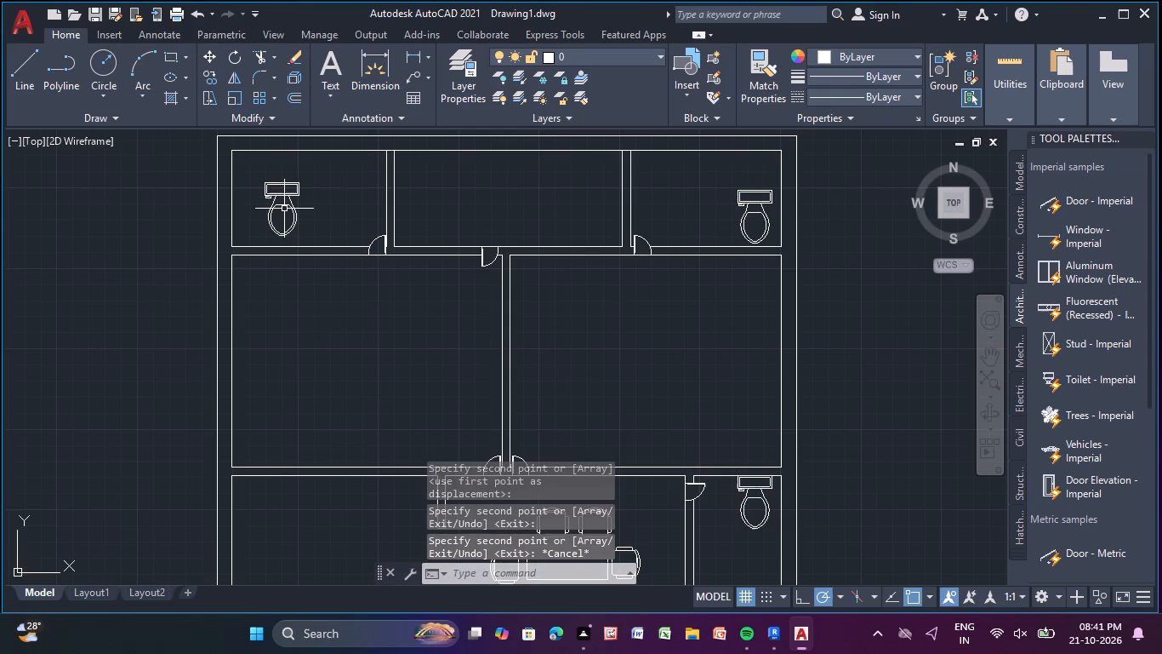
Rotate the northeast toilet 270° and the northwest toilet 90° so their tanks face the outer side walls.
{"action": "left_click", "coordinate": [753, 210]}
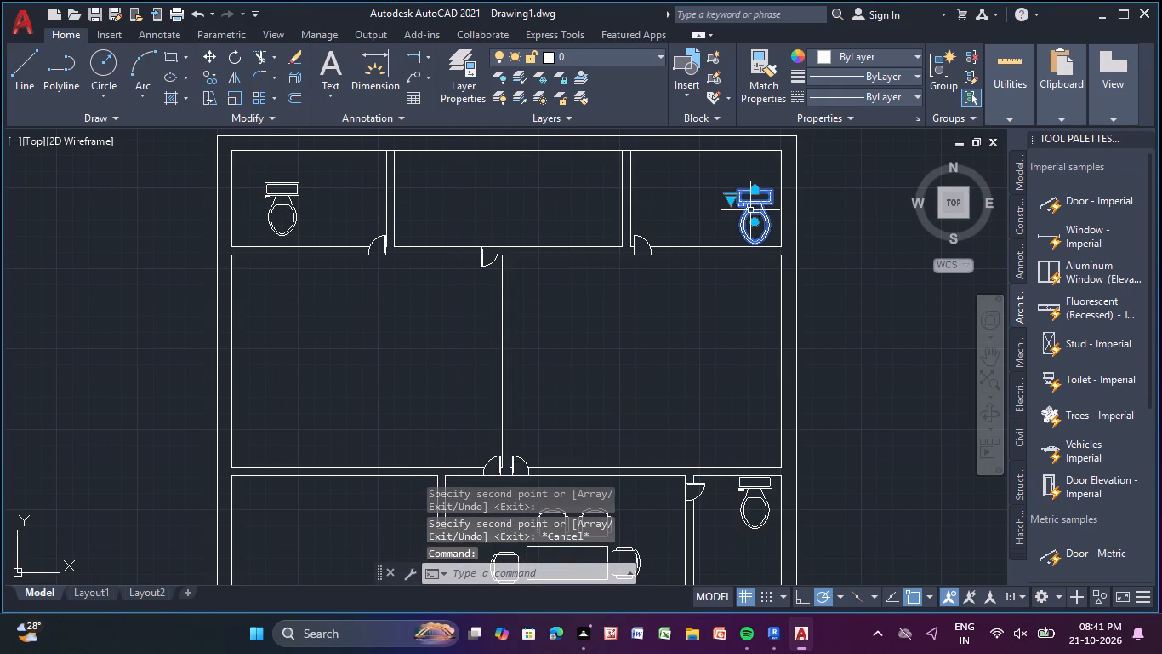
{"action": "left_click", "coordinate": [228, 52]}
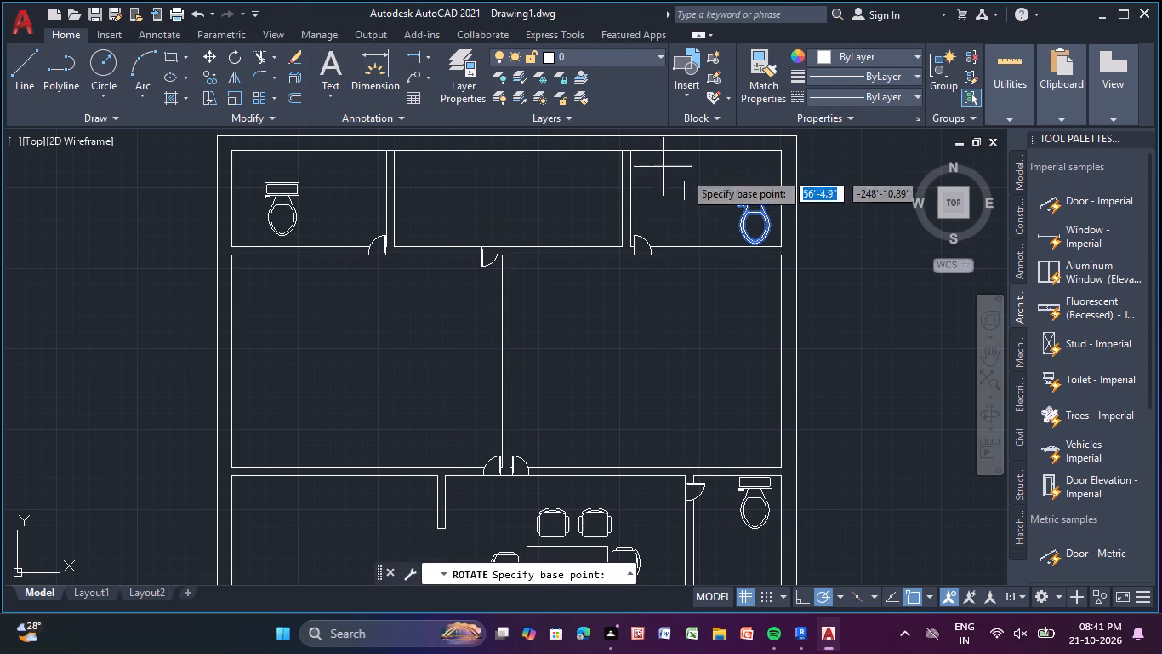
{"action": "left_click", "coordinate": [756, 195]}
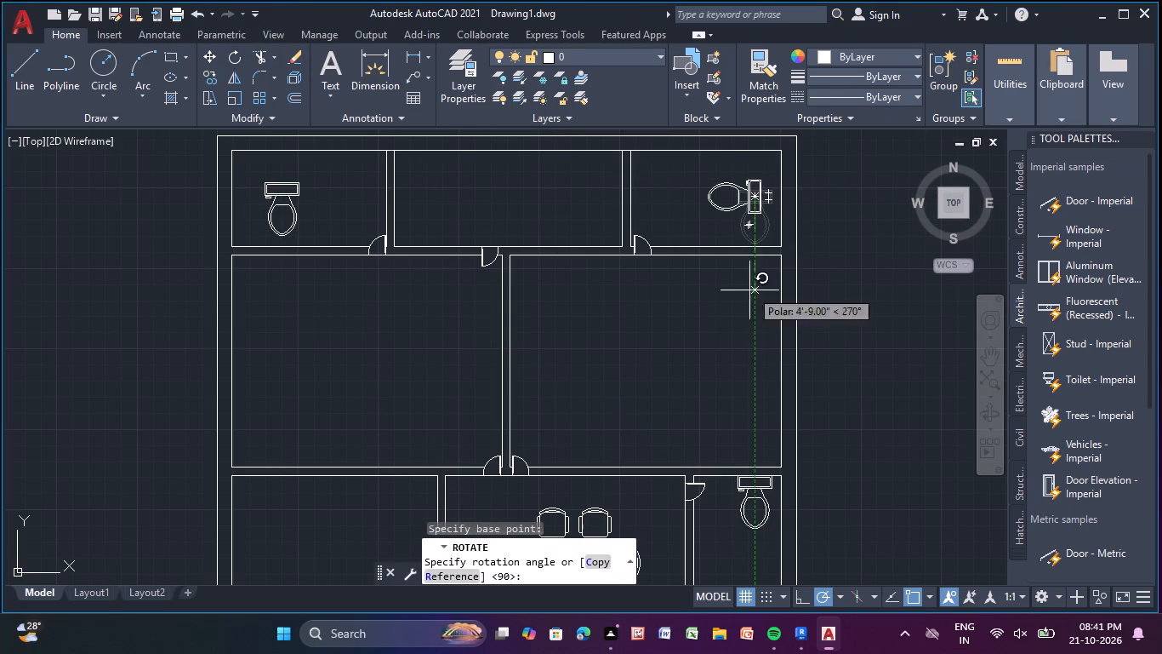
{"action": "left_click", "coordinate": [755, 320]}
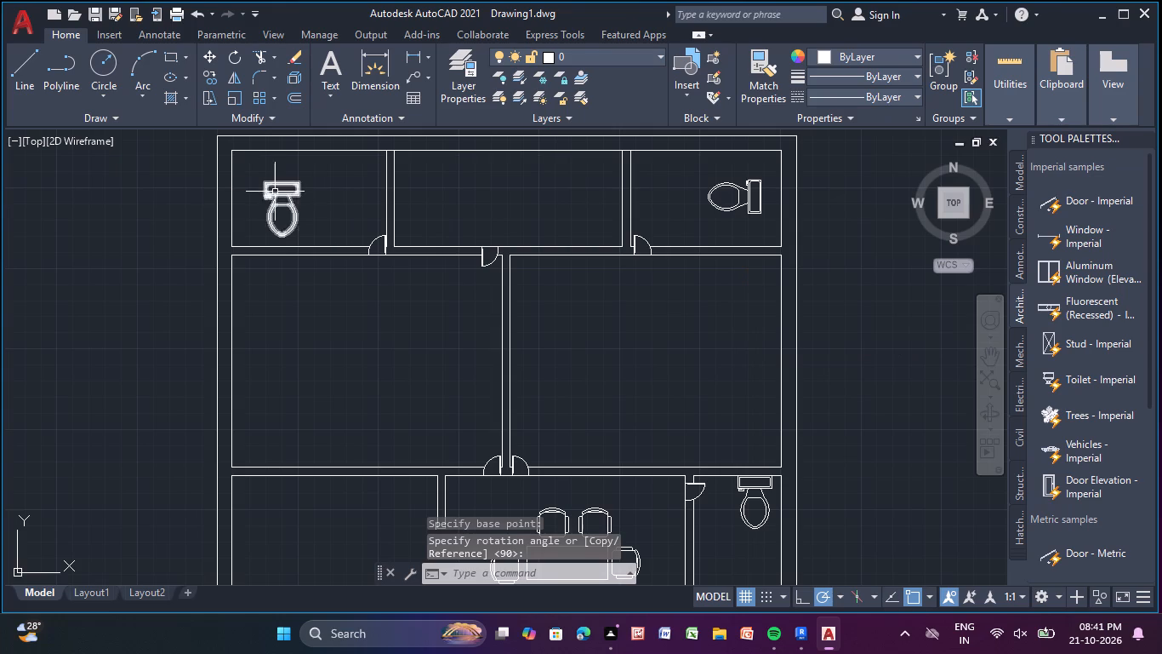
{"action": "left_click", "coordinate": [275, 192]}
{"action": "left_click", "coordinate": [234, 53]}
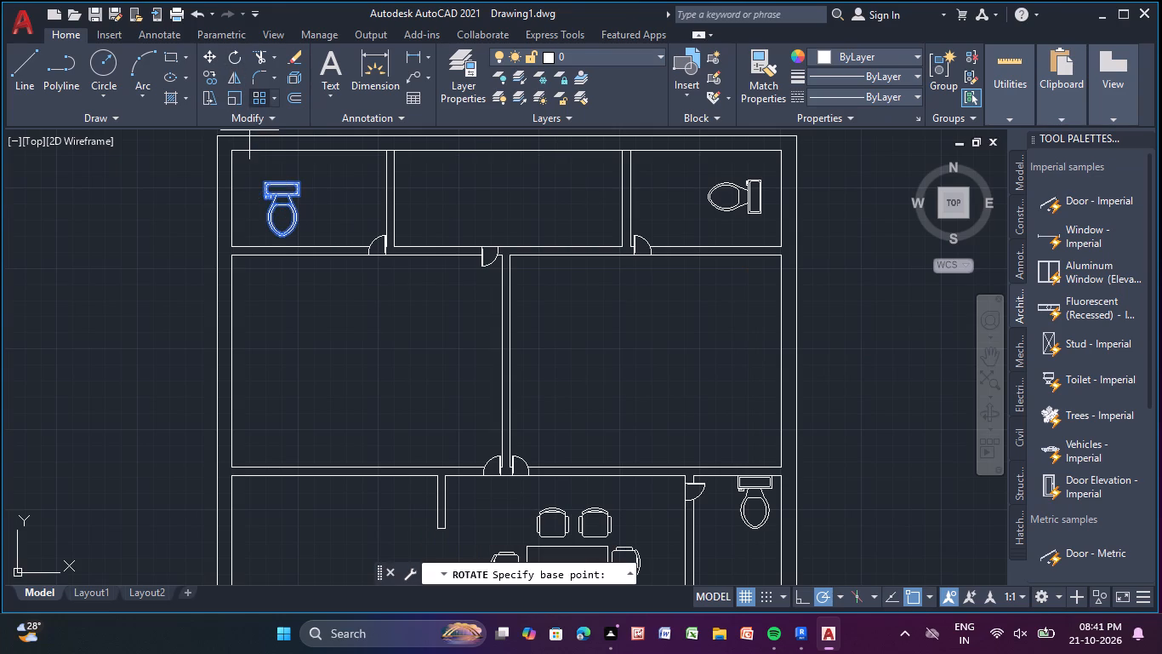
{"action": "left_click", "coordinate": [299, 201]}
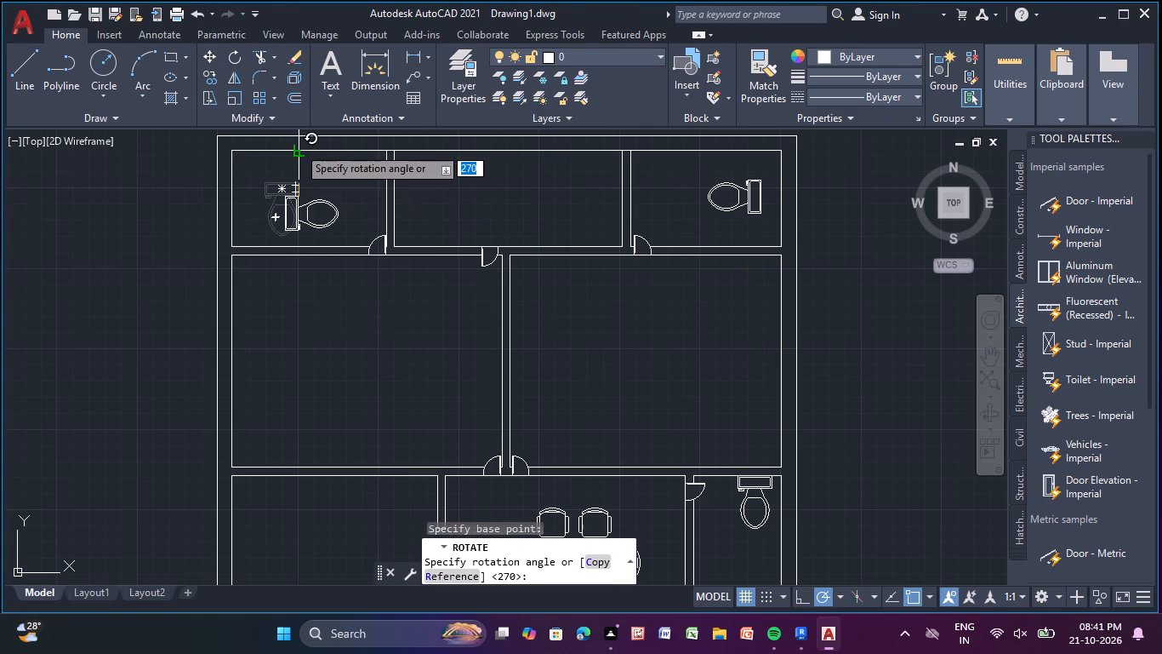
{"action": "left_click", "coordinate": [298, 146]}
Move the northwest toilet west so its tank sits against the room's west wall.
{"action": "left_click", "coordinate": [300, 204]}
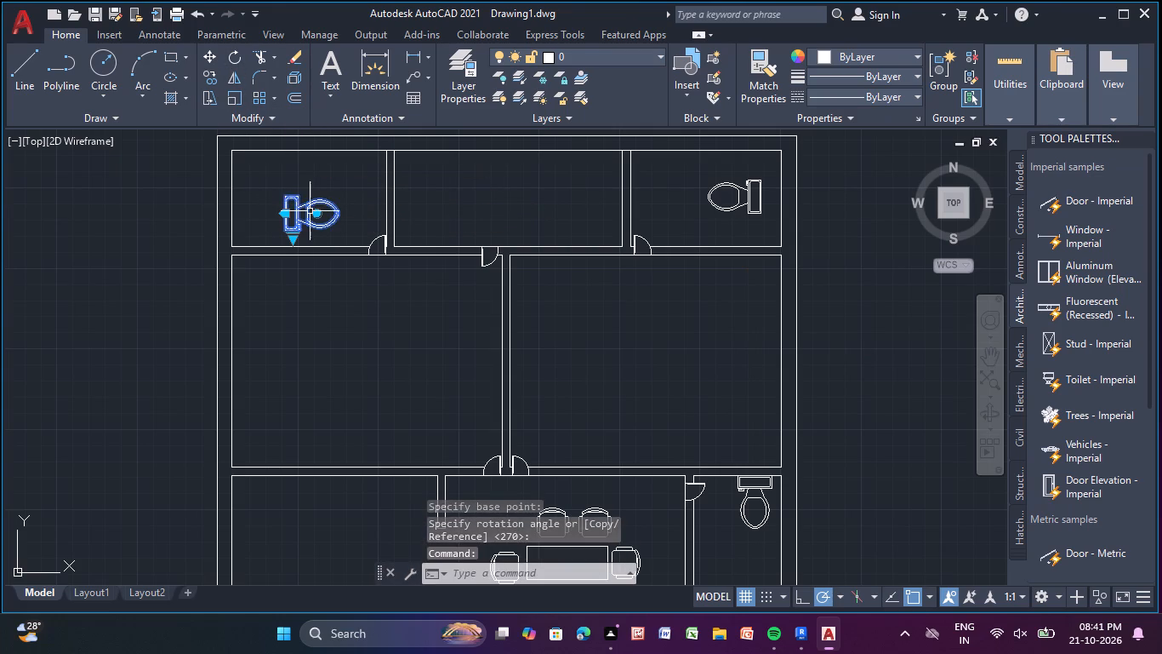
{"action": "middle_click_drag", "start_coordinate": [310, 212], "coordinate": [476, 214]}
{"action": "scroll", "coordinate": [459, 225], "scroll_direction": "up", "scroll_amount": 2}
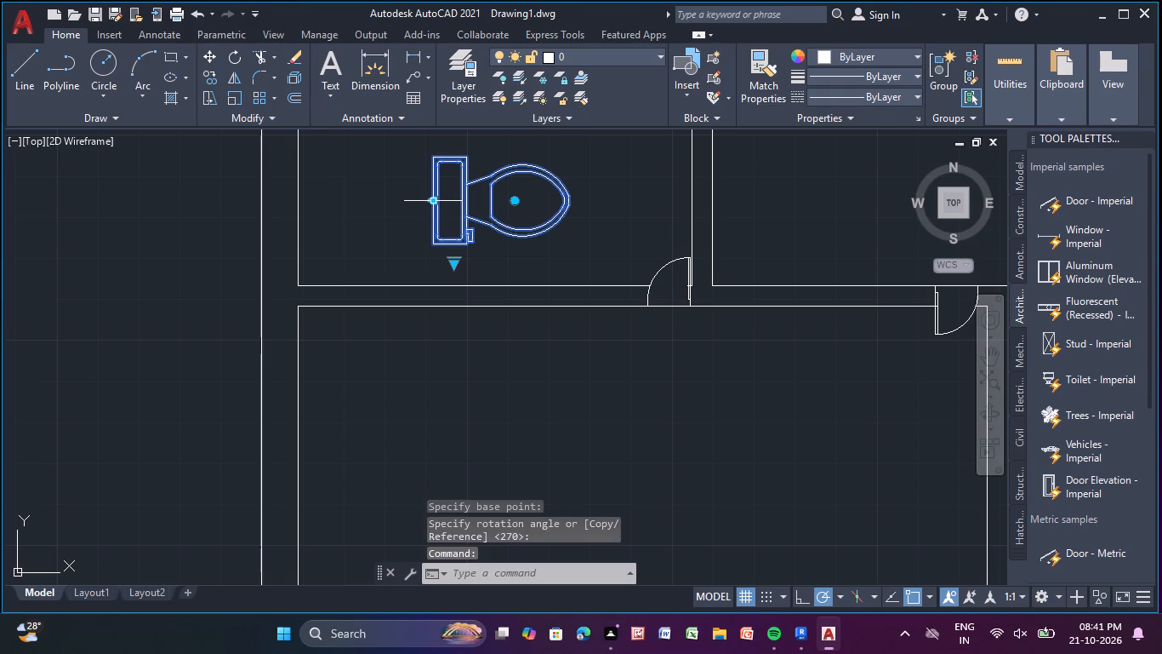
{"action": "left_click", "coordinate": [434, 201]}
{"action": "left_click", "coordinate": [301, 213]}
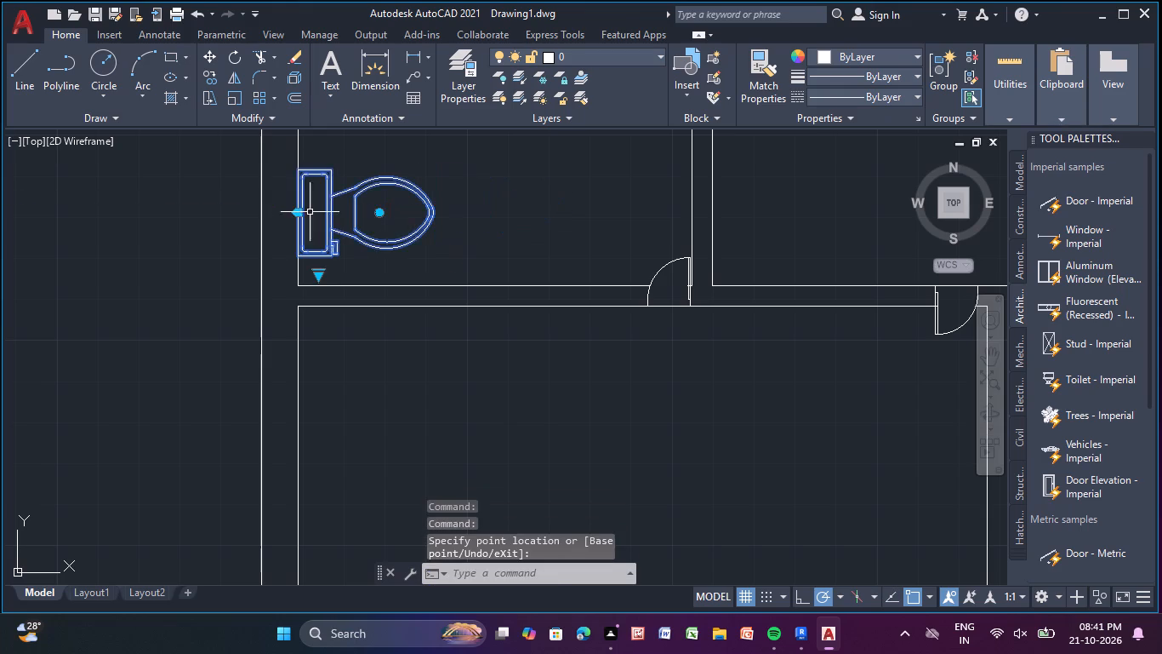
Move the northeast toilet so its tank sits against the room's east wall, slightly further south.
{"action": "scroll", "coordinate": [376, 219], "scroll_direction": "down", "scroll_amount": 3}
{"action": "middle_click_drag", "start_coordinate": [406, 229], "coordinate": [181, 240]}
{"action": "scroll", "coordinate": [433, 252], "scroll_direction": "up", "scroll_amount": 3}
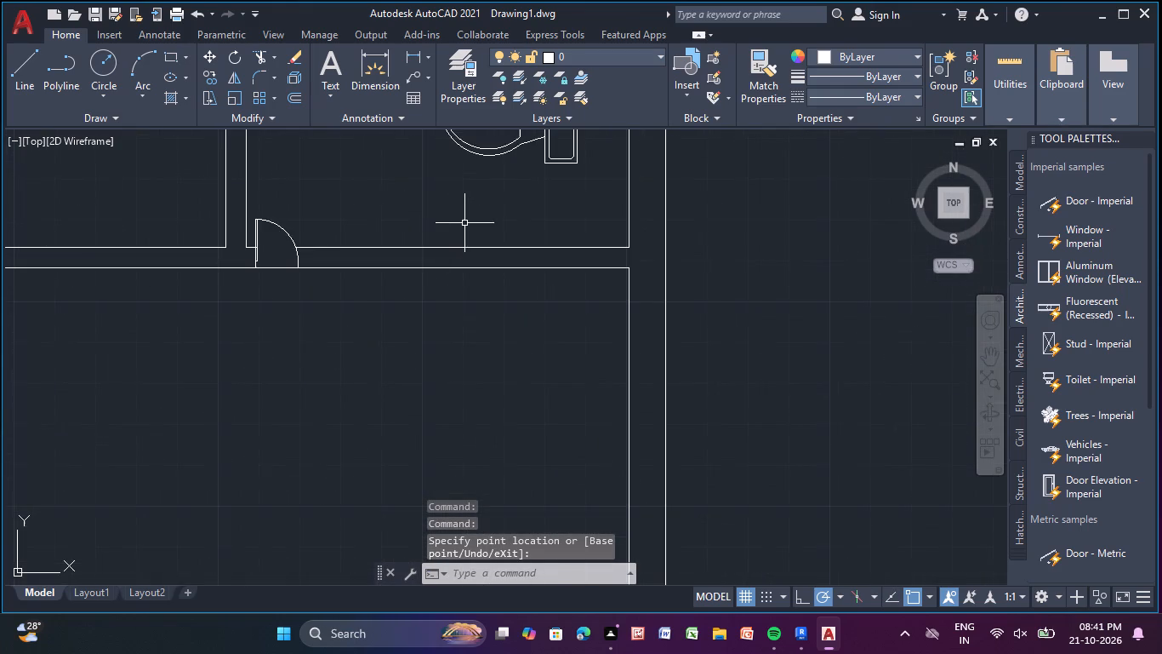
{"action": "middle_click_drag", "start_coordinate": [464, 226], "coordinate": [383, 362]}
{"action": "left_click", "coordinate": [461, 293]}
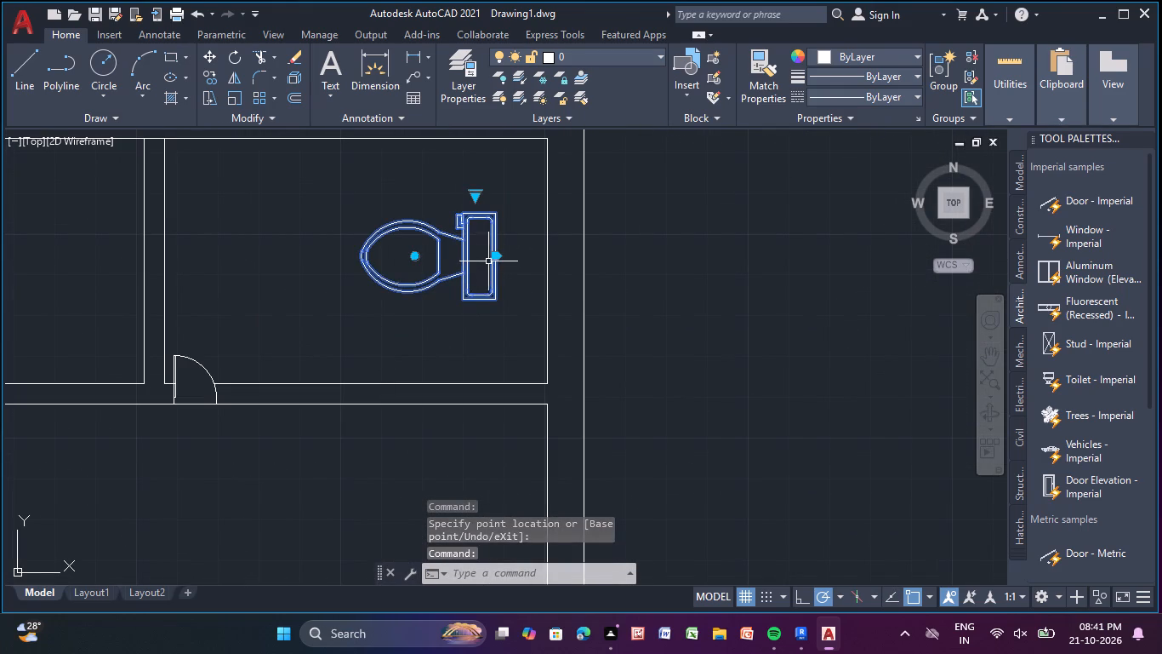
{"action": "left_click", "coordinate": [493, 255]}
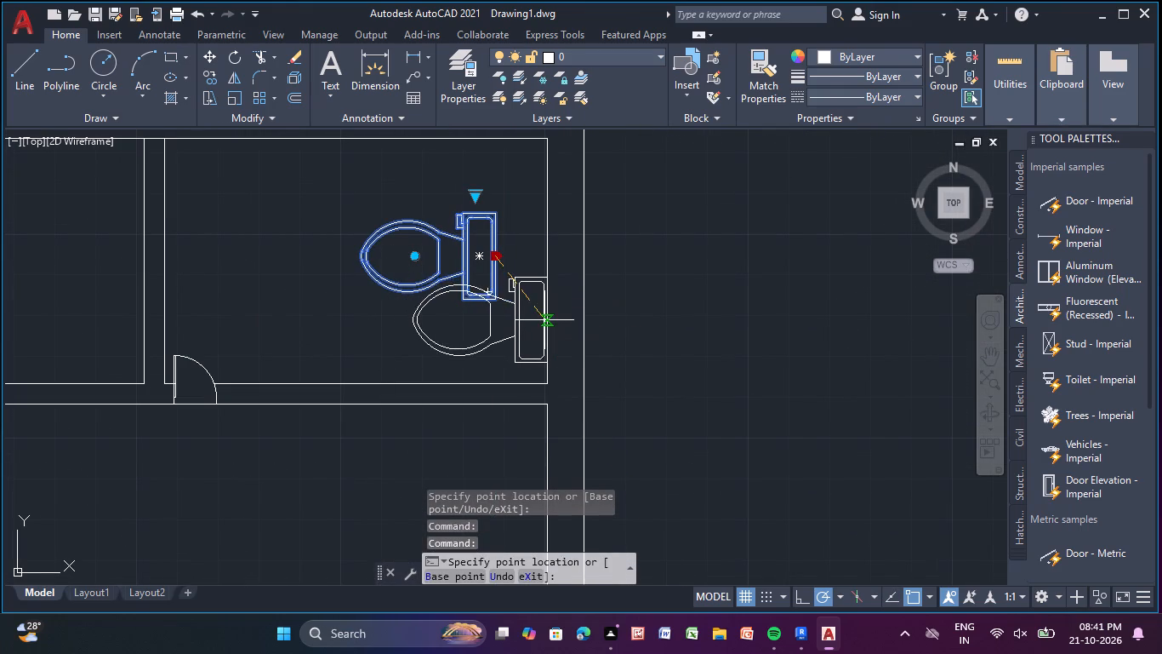
{"action": "left_click", "coordinate": [541, 318]}
{"action": "scroll", "coordinate": [536, 318], "scroll_direction": "down", "scroll_amount": 4}
{"action": "middle_click_drag", "start_coordinate": [536, 318], "coordinate": [678, 290]}
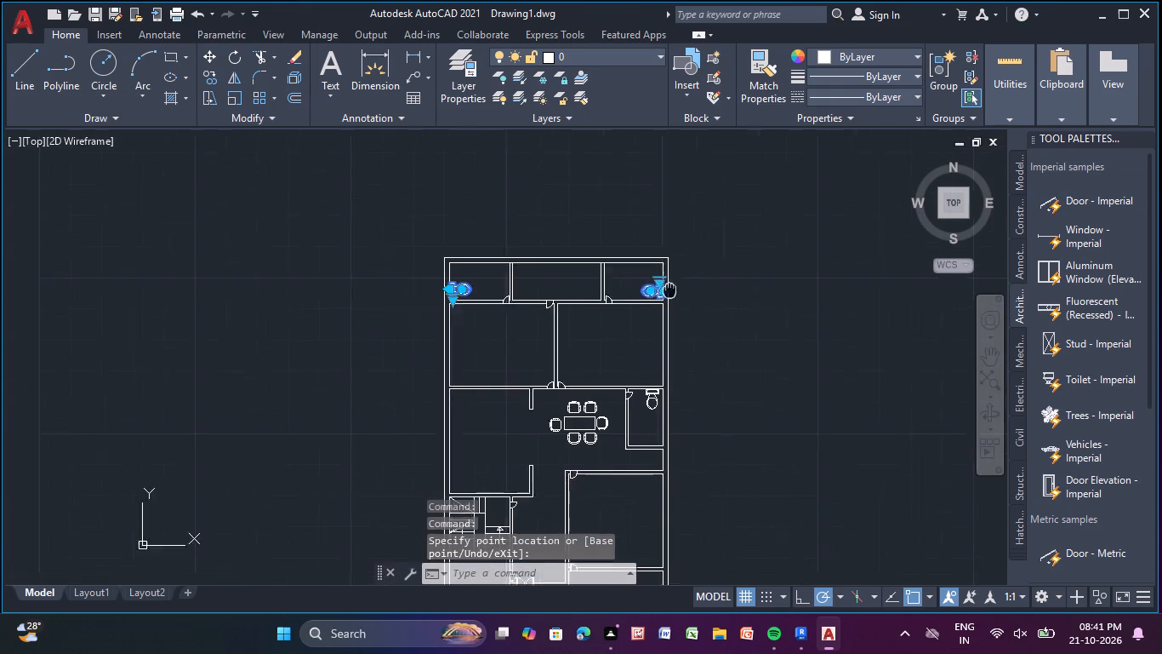
{"action": "middle_click_drag", "start_coordinate": [678, 290], "coordinate": [702, 290]}
{"action": "key", "text": "Escape"}
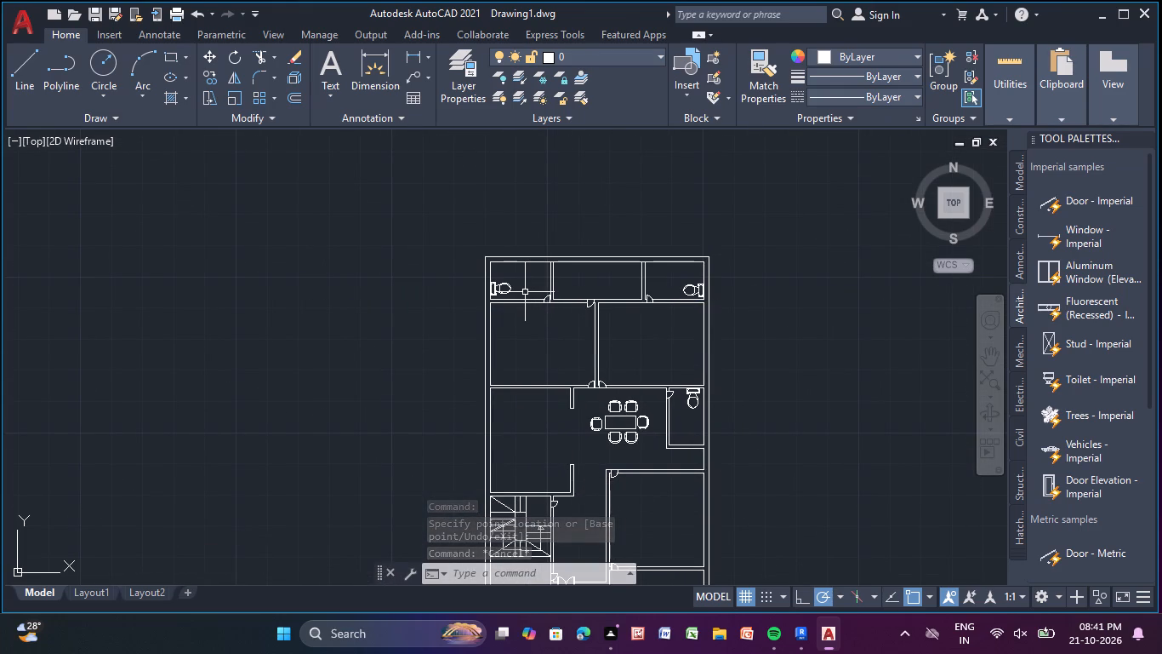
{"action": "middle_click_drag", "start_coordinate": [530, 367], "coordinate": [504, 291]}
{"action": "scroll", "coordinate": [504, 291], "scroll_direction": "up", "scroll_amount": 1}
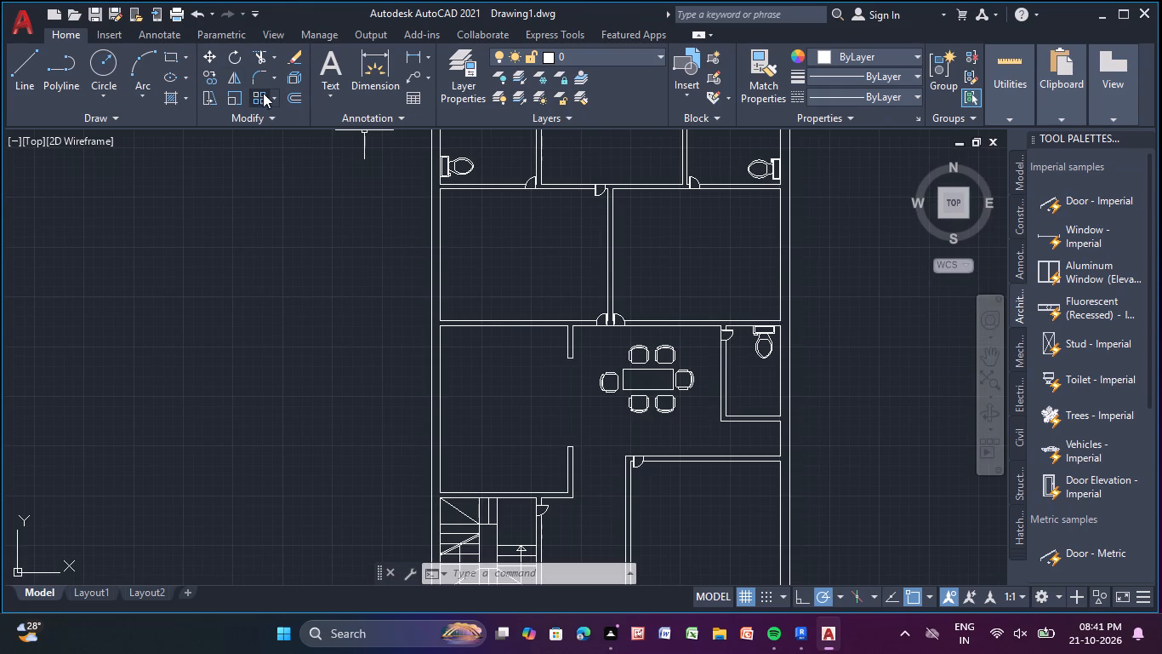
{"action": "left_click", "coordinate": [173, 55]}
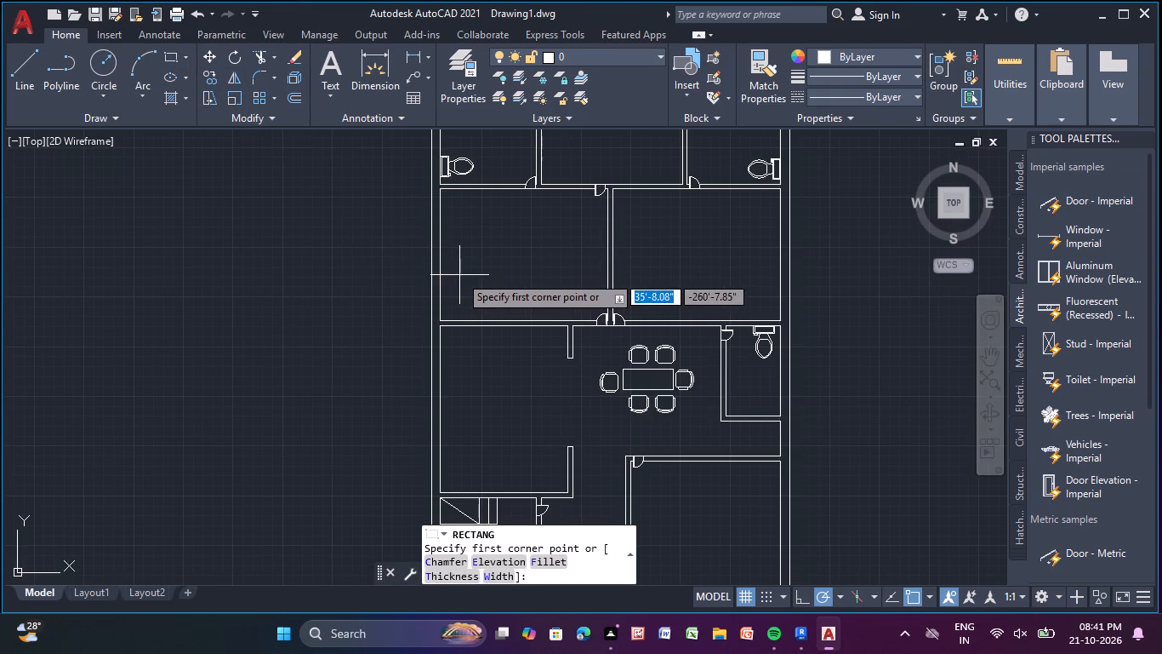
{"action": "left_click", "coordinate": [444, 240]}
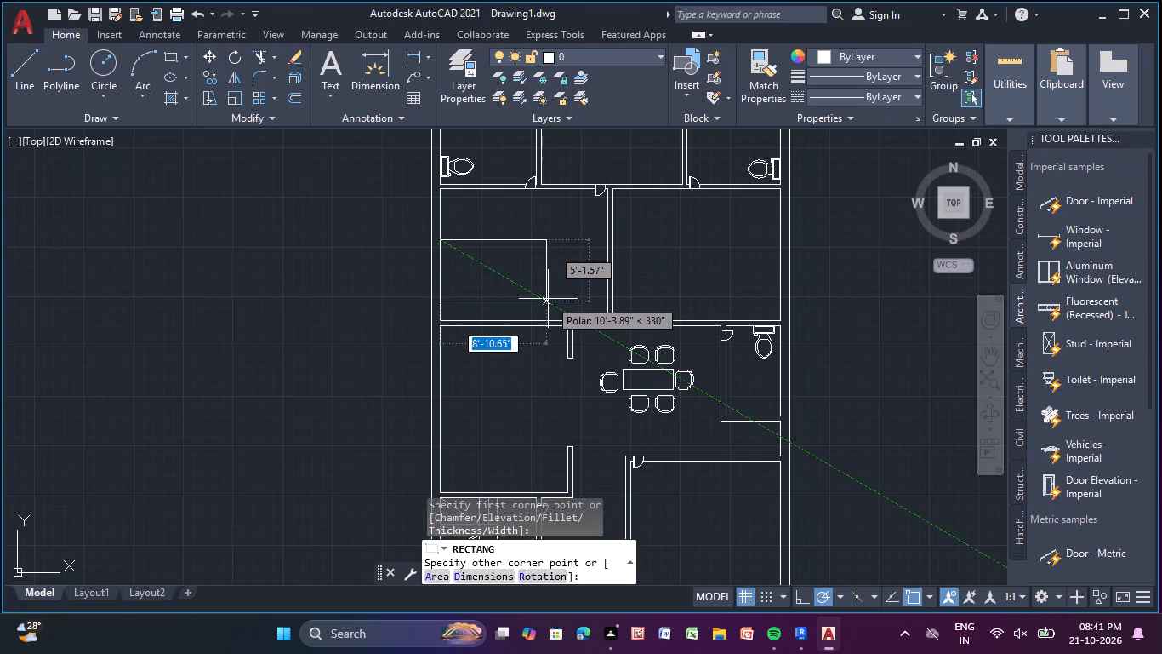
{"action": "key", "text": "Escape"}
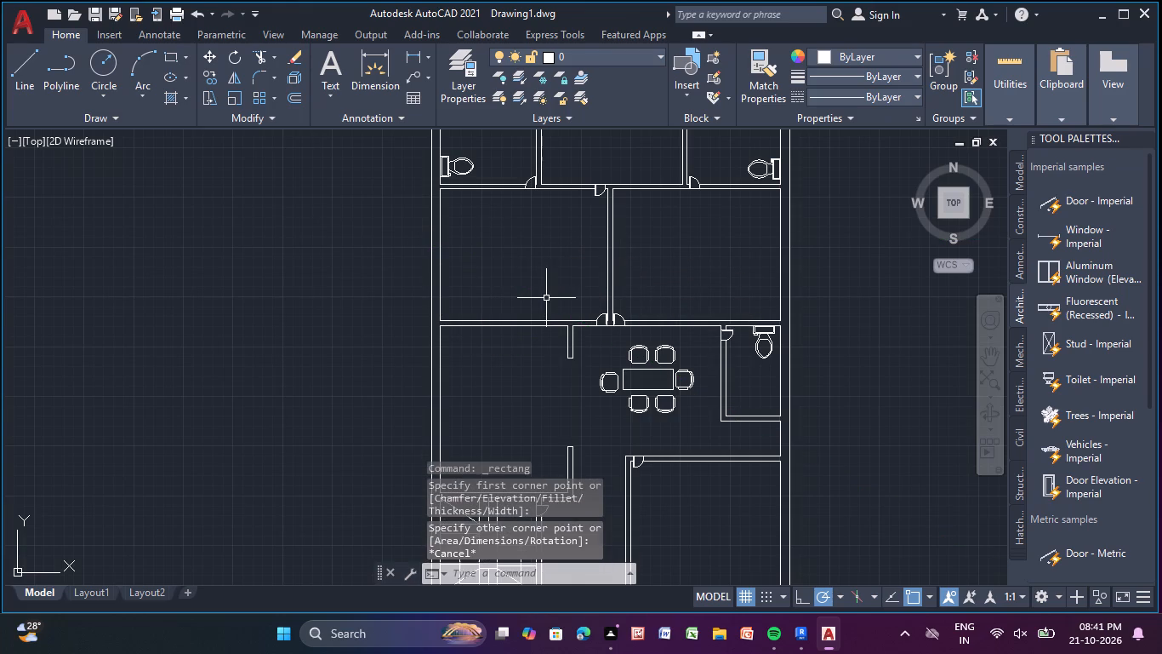
Draw a rectangle about 7'-10" by 6'-4" near the west wall of the large room south of the northwest toilet.
{"action": "left_click", "coordinate": [175, 54]}
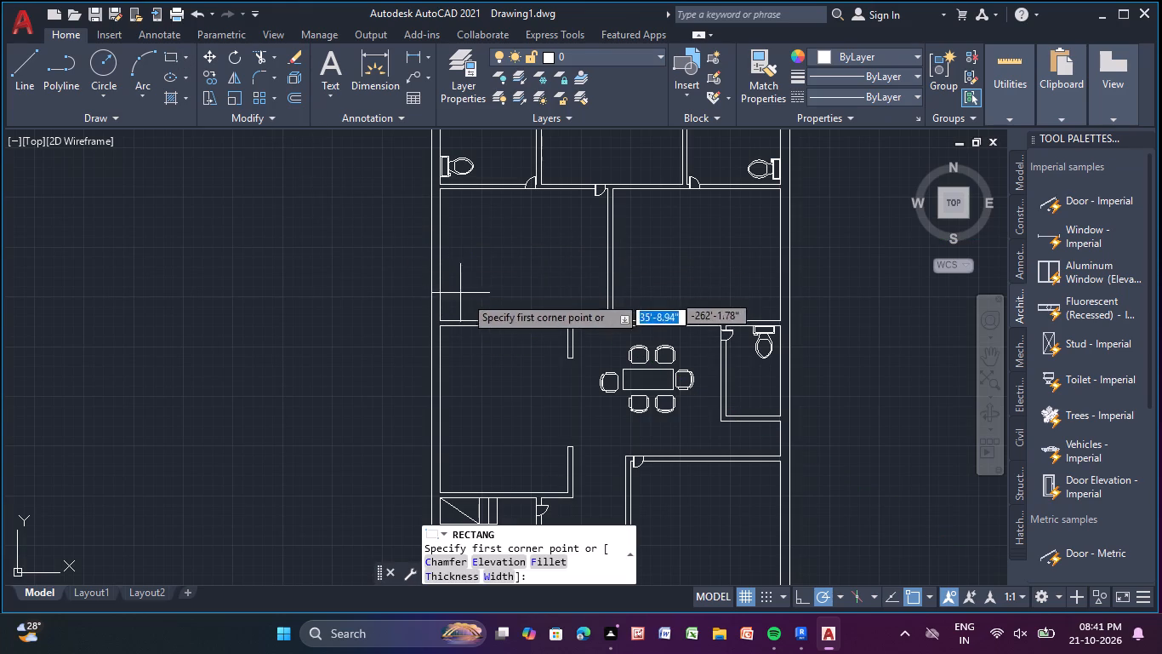
{"action": "scroll", "coordinate": [459, 261], "scroll_direction": "up", "scroll_amount": 1}
{"action": "middle_click_drag", "start_coordinate": [449, 289], "coordinate": [436, 310]}
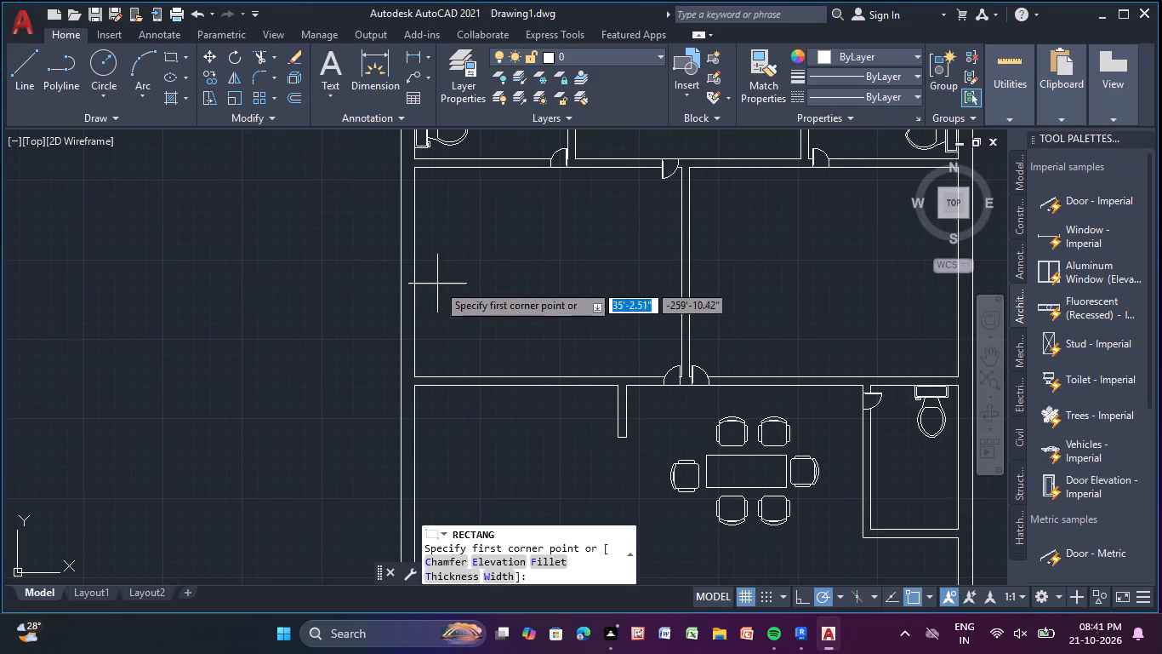
{"action": "left_click", "coordinate": [425, 238]}
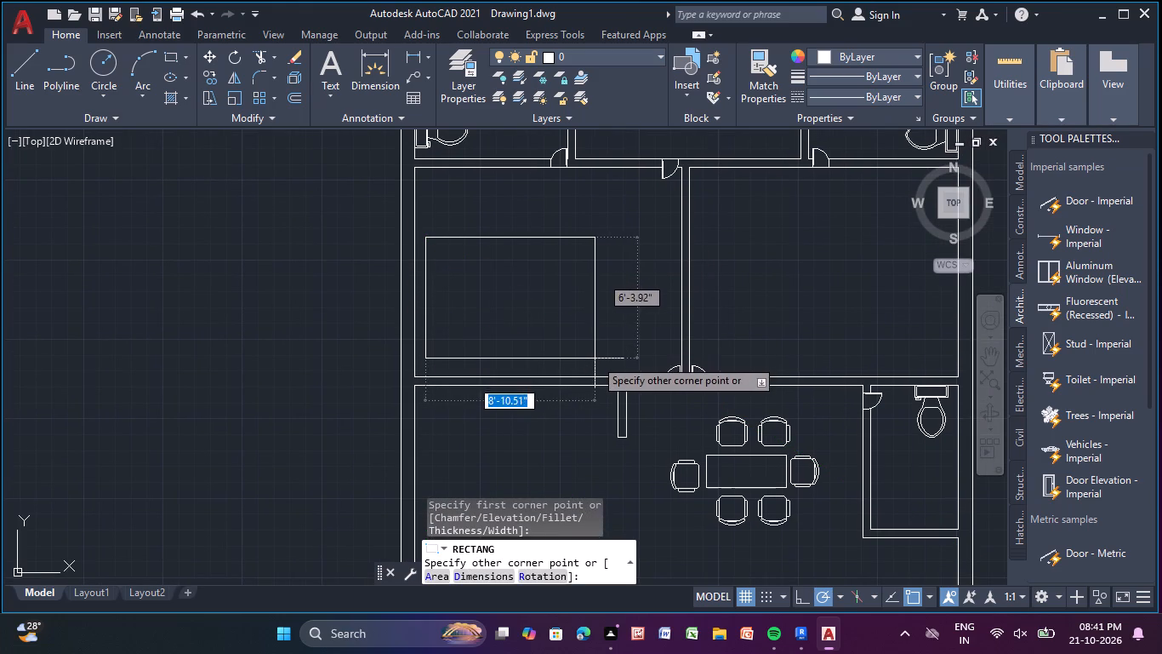
{"action": "left_click", "coordinate": [574, 359]}
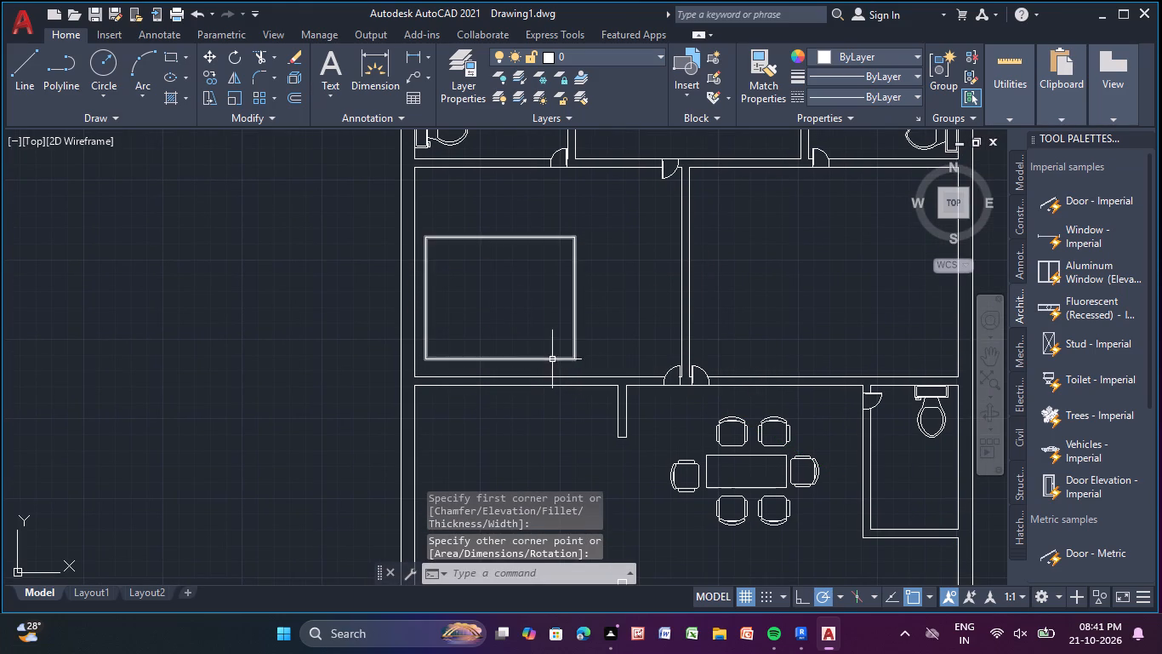
Stretch the rectangle's two north corners south to make it about 5'-9" deep.
{"action": "left_click", "coordinate": [552, 359]}
{"action": "left_click_drag", "start_coordinate": [423, 238], "coordinate": [423, 250]}
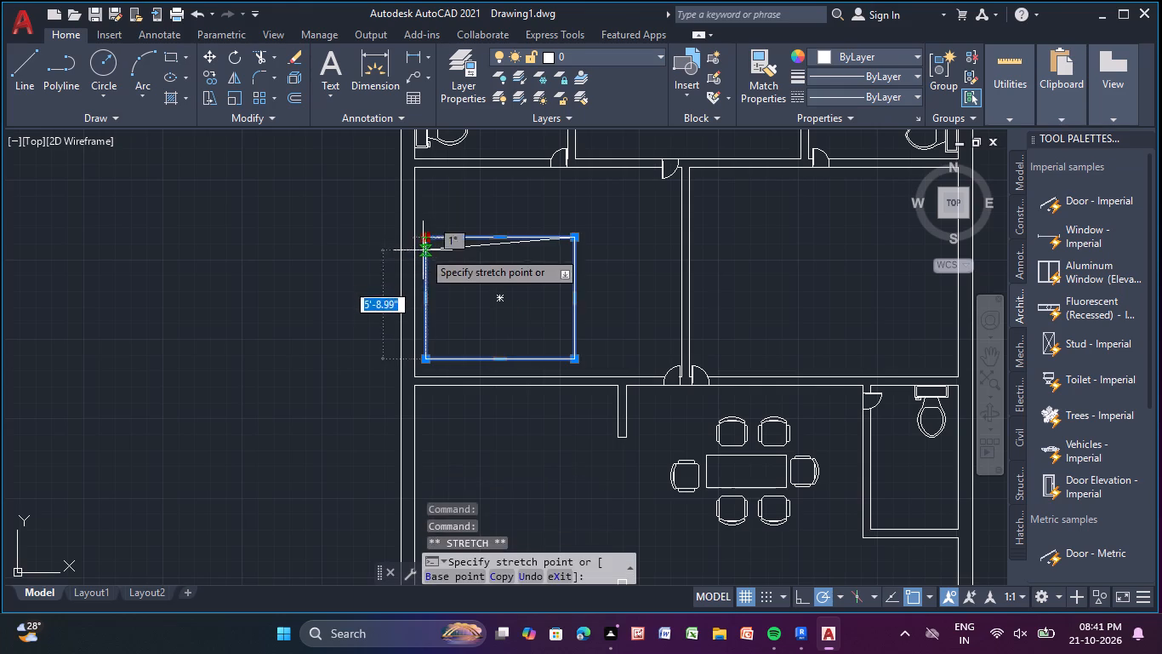
{"action": "left_click_drag", "start_coordinate": [423, 250], "coordinate": [423, 251]}
{"action": "left_click", "coordinate": [423, 251]}
{"action": "left_click", "coordinate": [580, 234]}
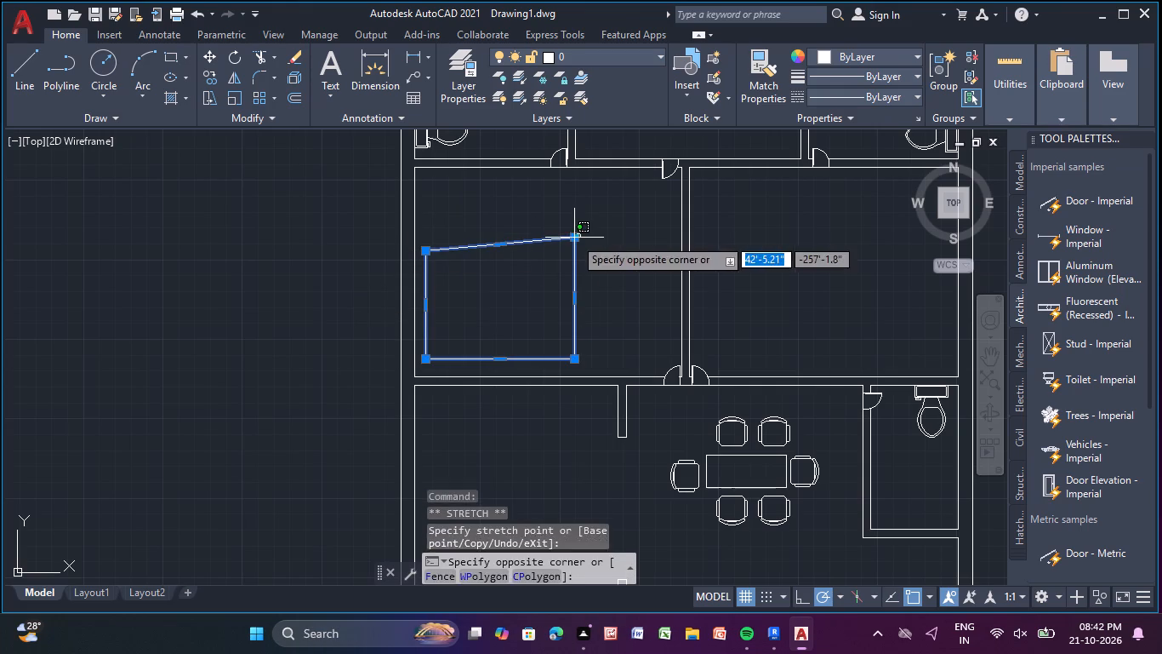
{"action": "left_click", "coordinate": [573, 238]}
{"action": "left_click", "coordinate": [575, 240]}
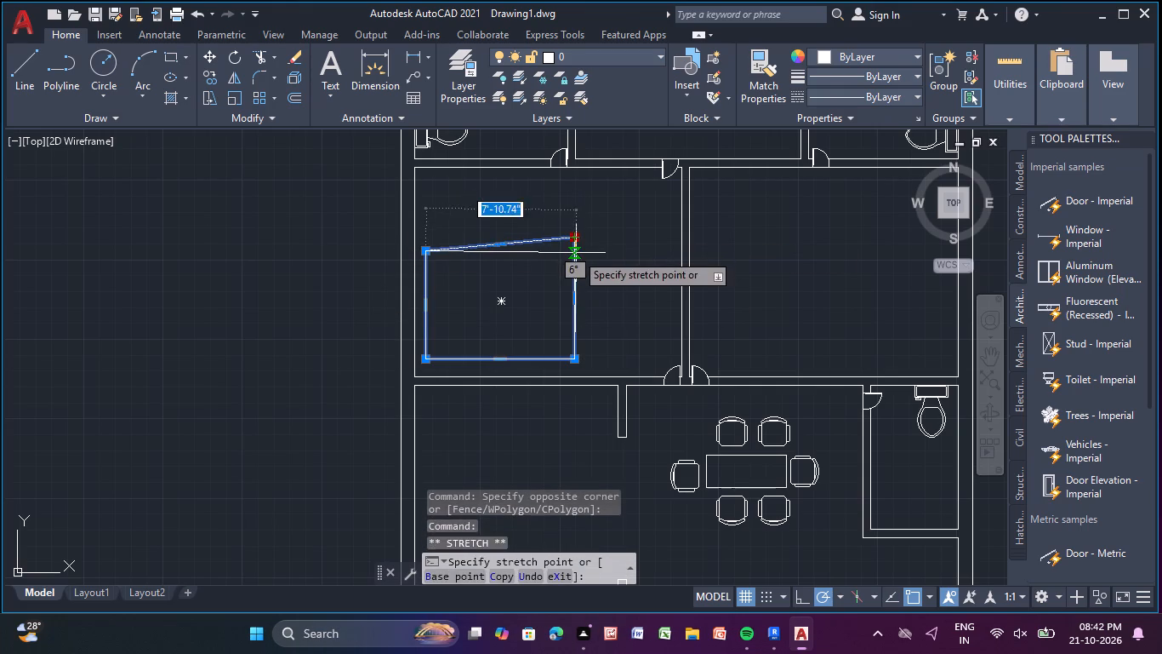
{"action": "left_click", "coordinate": [576, 253]}
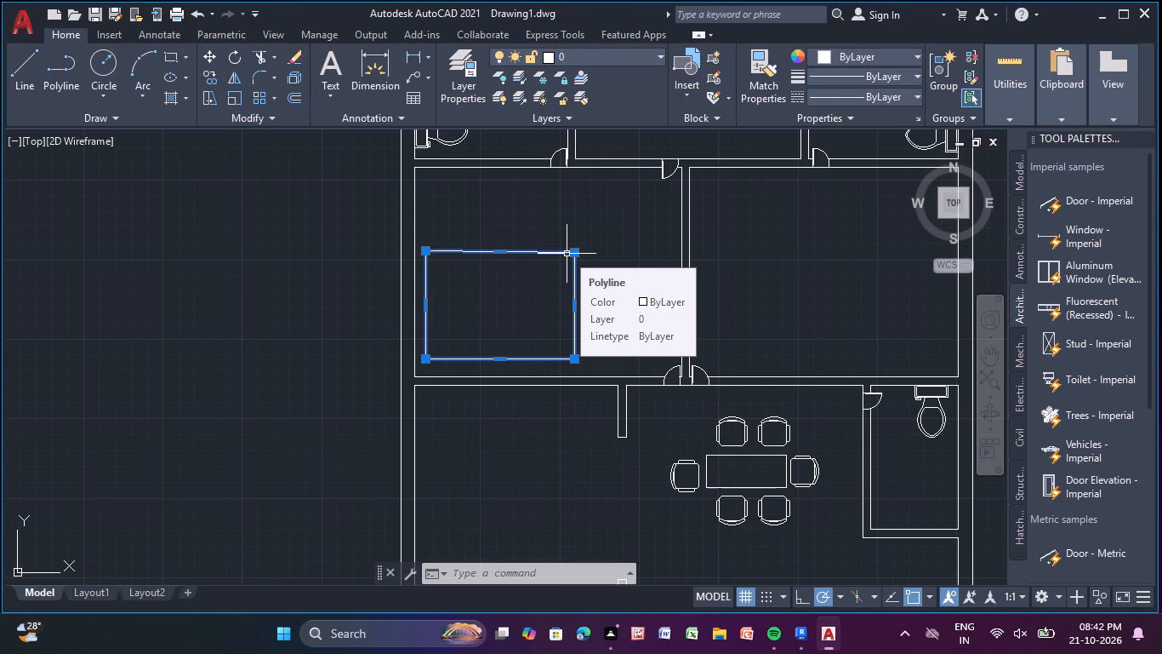
{"action": "key", "text": "Escape"}
{"action": "key", "text": "Escape"}
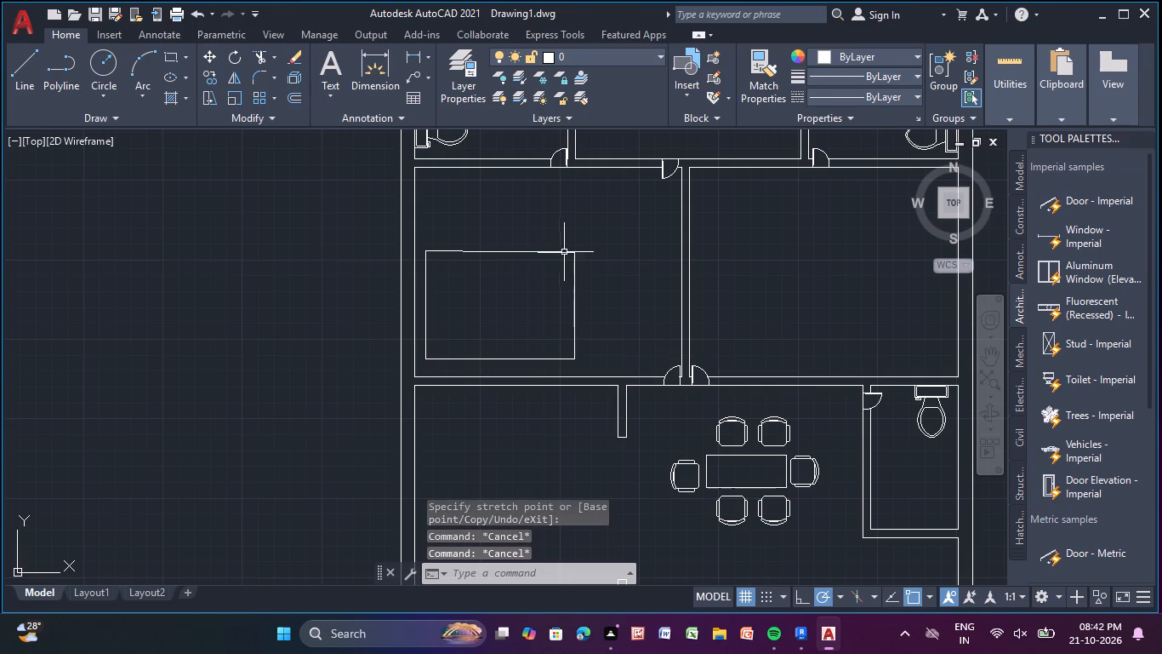
Delete the bed rectangle in the large west room and draw a smaller replacement further north near the west wall.
{"action": "left_click", "coordinate": [535, 251]}
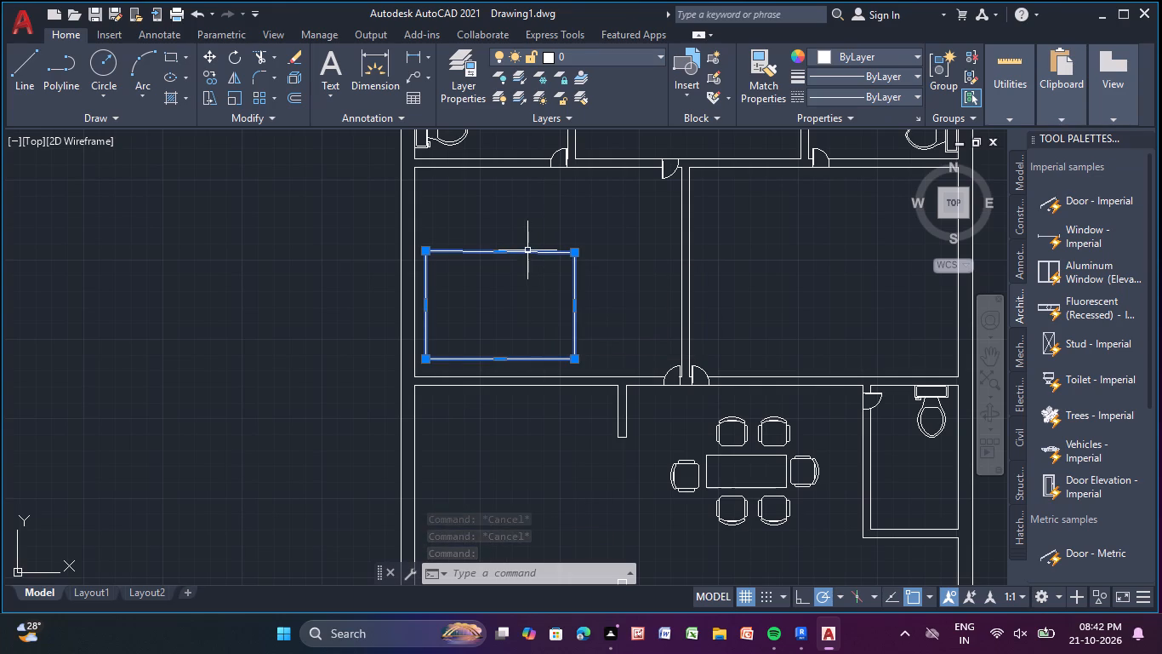
{"action": "key", "text": "Delete"}
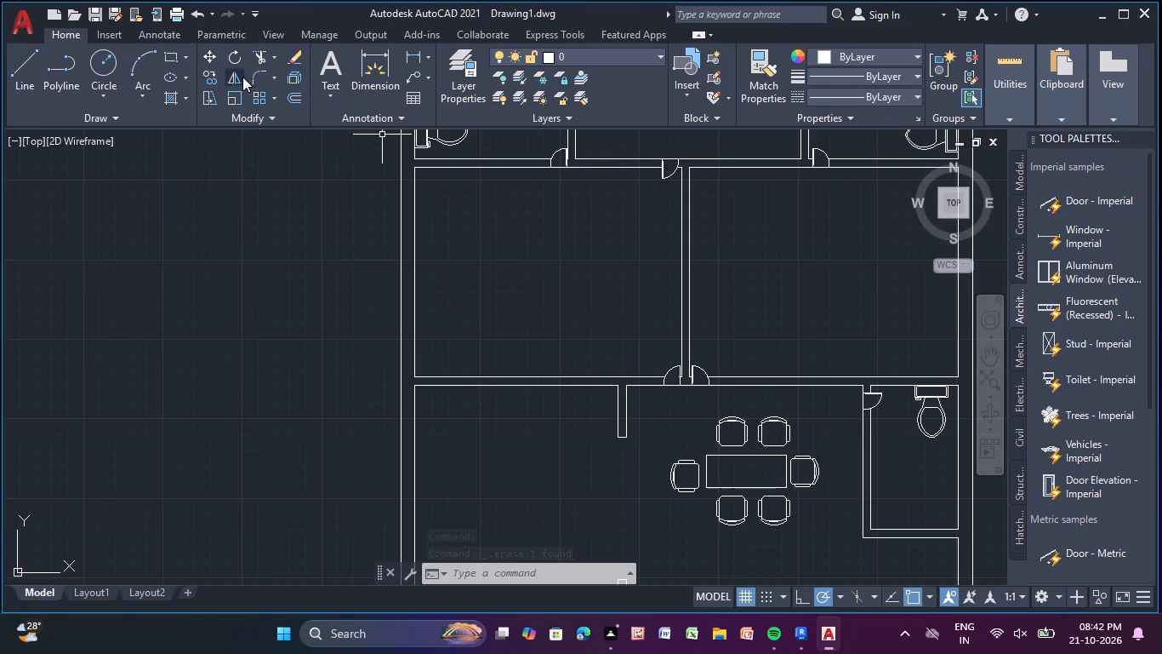
{"action": "left_click", "coordinate": [165, 56]}
{"action": "left_click", "coordinate": [433, 199]}
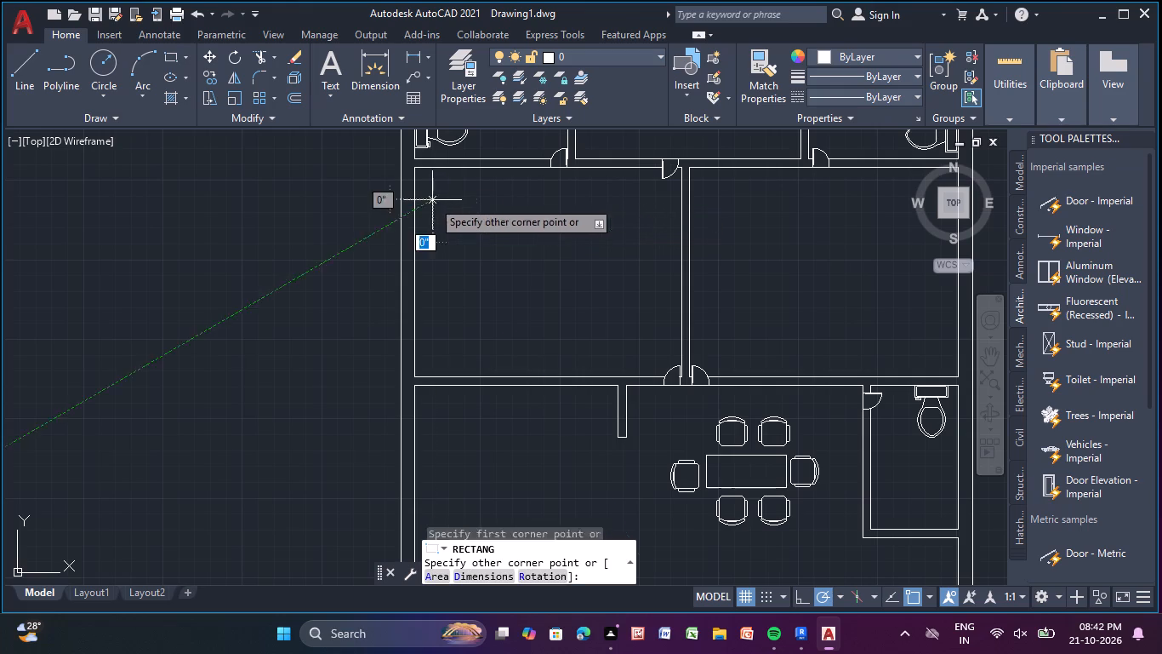
{"action": "left_click", "coordinate": [561, 290]}
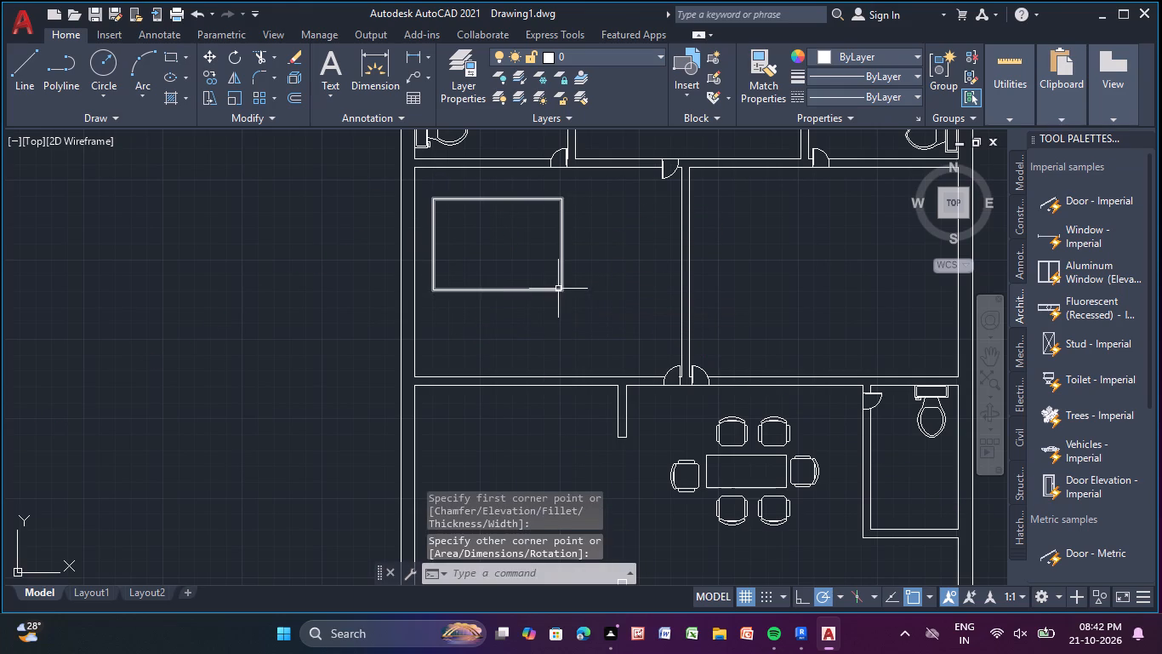
Move the new bed rectangle southwest about 1'-11" so its west side sits against the room's west wall.
{"action": "left_click", "coordinate": [556, 289]}
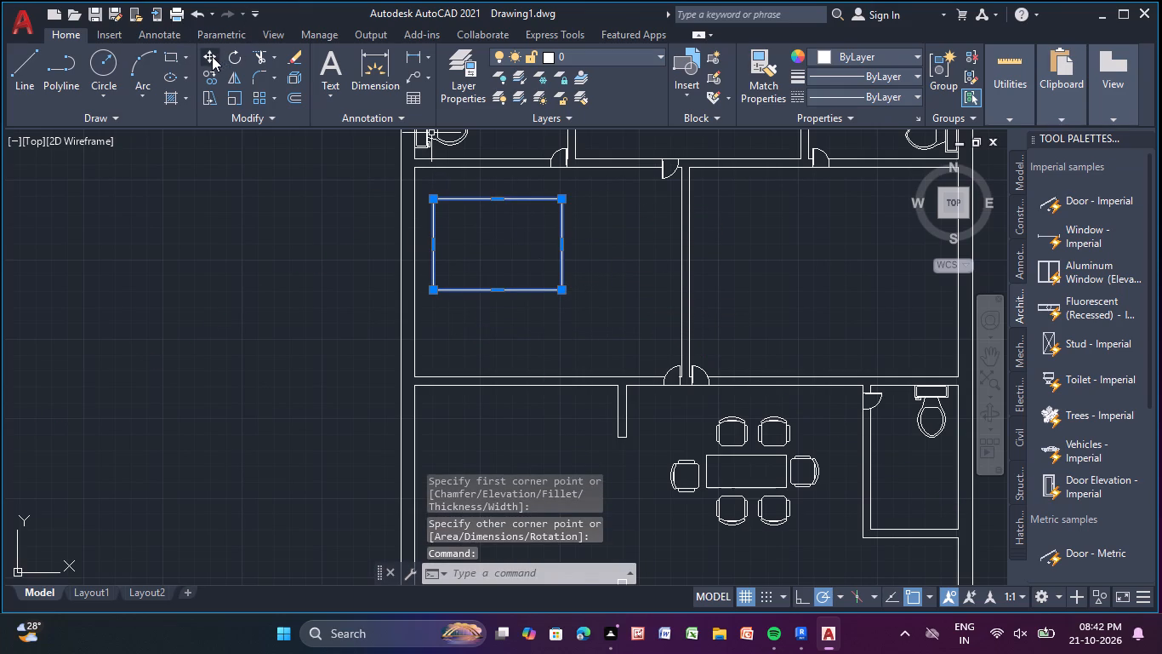
{"action": "left_click", "coordinate": [211, 56]}
{"action": "left_click", "coordinate": [491, 289]}
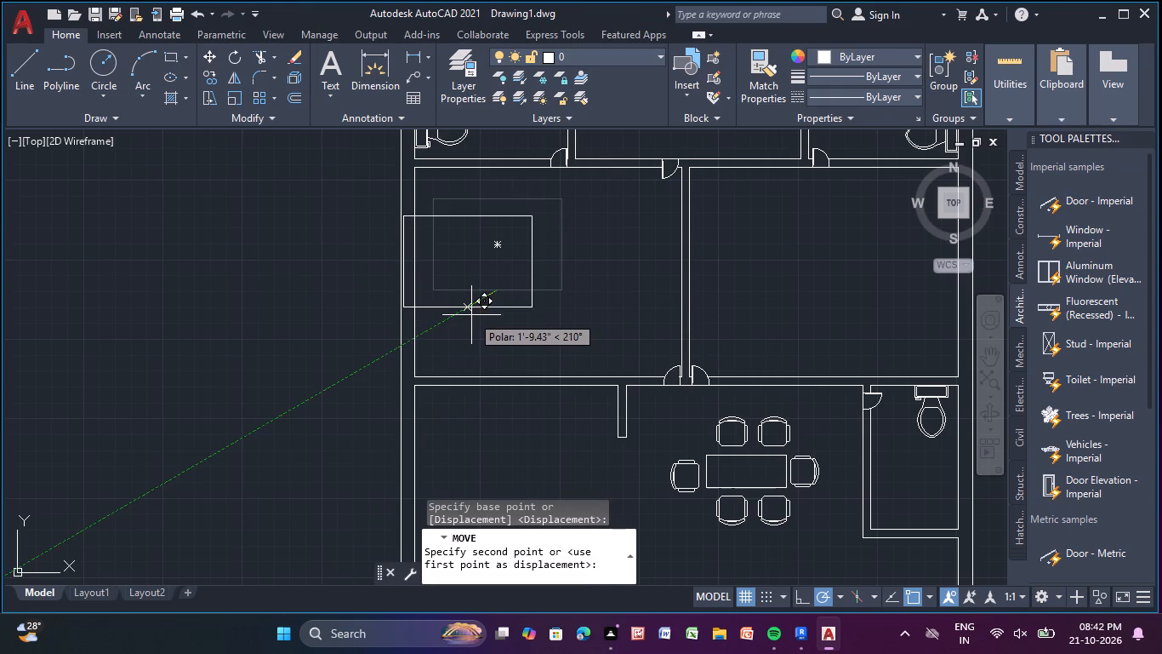
{"action": "scroll", "coordinate": [476, 318], "scroll_direction": "up", "scroll_amount": 2}
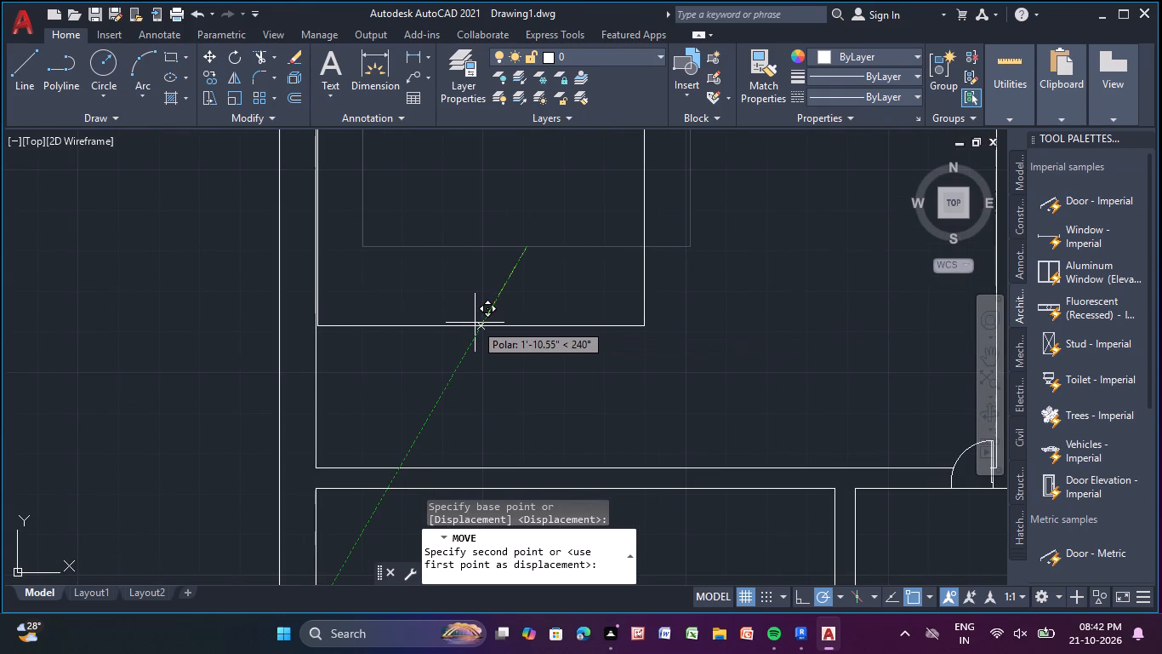
{"action": "left_click", "coordinate": [474, 323]}
{"action": "scroll", "coordinate": [474, 323], "scroll_direction": "down", "scroll_amount": 3}
{"action": "middle_click_drag", "start_coordinate": [476, 324], "coordinate": [476, 325]}
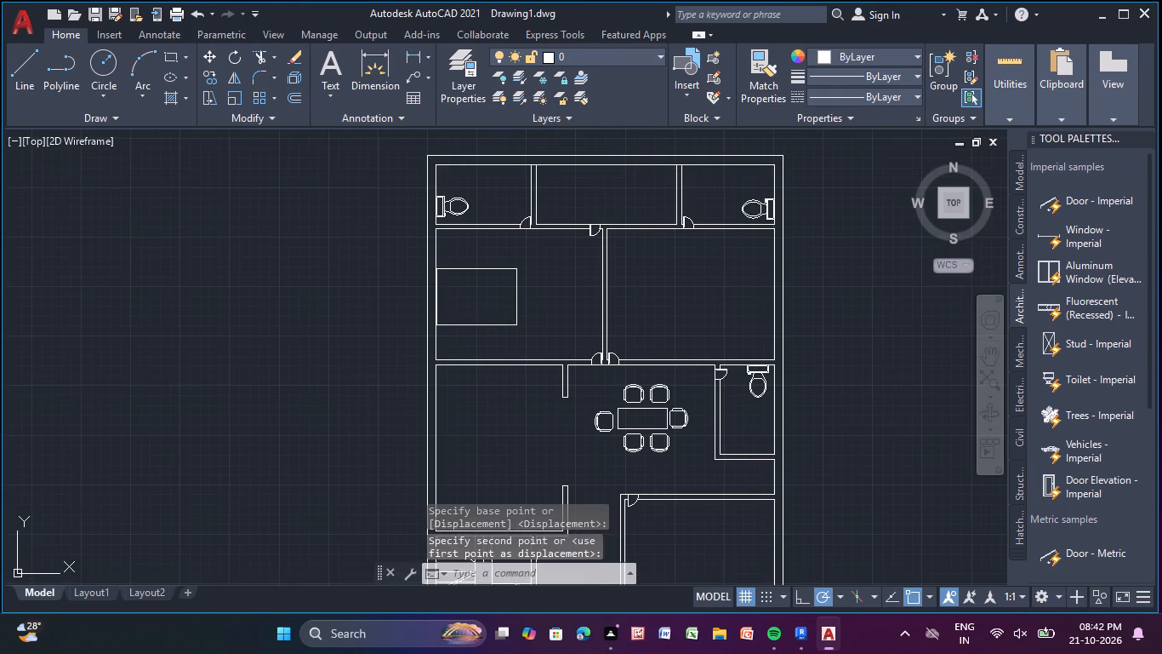
{"action": "middle_click_drag", "start_coordinate": [476, 325], "coordinate": [479, 308]}
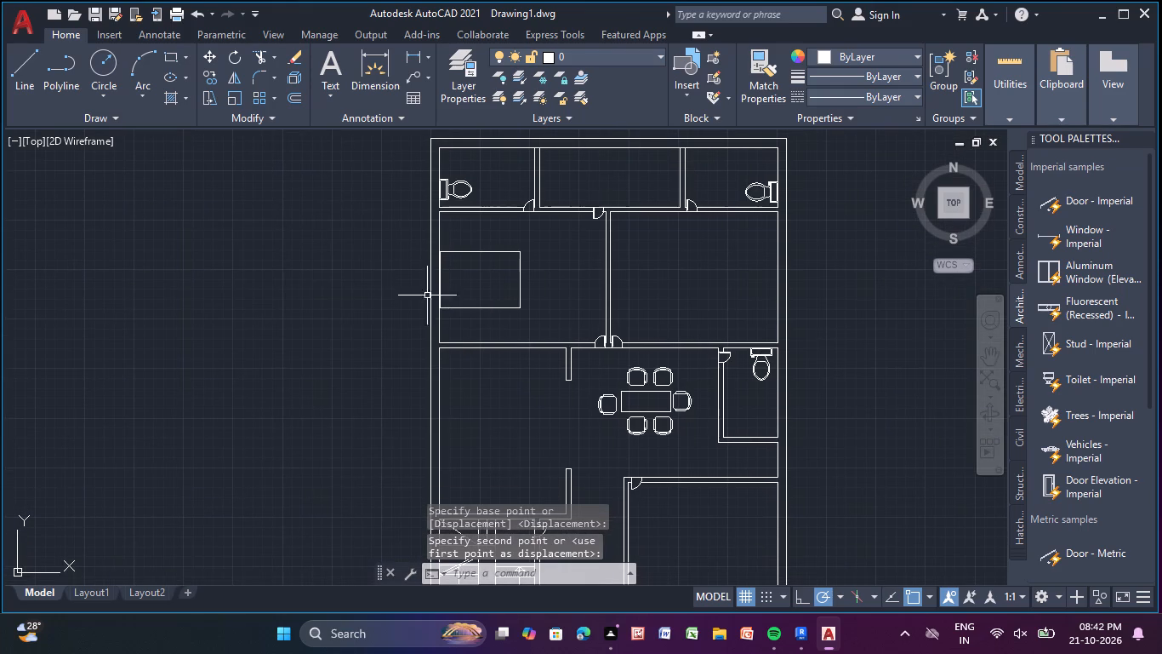
Draw a small pillow rectangle about 1'-5" deep just inside the bed's northwest corner.
{"action": "left_click", "coordinate": [172, 58]}
{"action": "scroll", "coordinate": [452, 271], "scroll_direction": "up", "scroll_amount": 3}
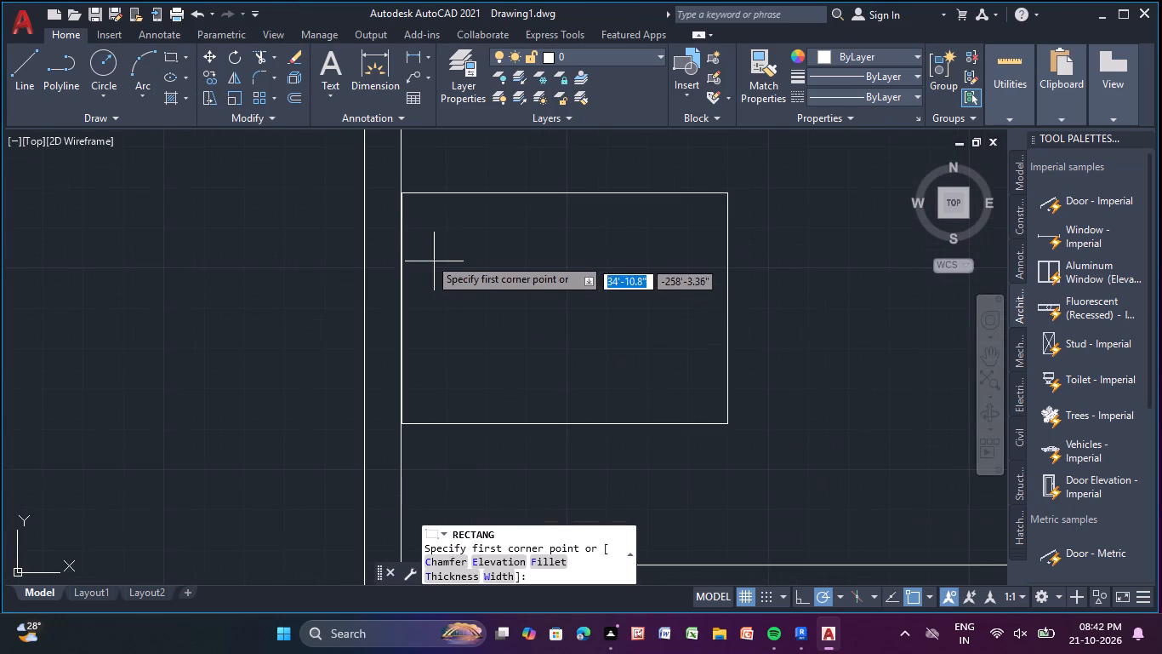
{"action": "left_click", "coordinate": [417, 212]}
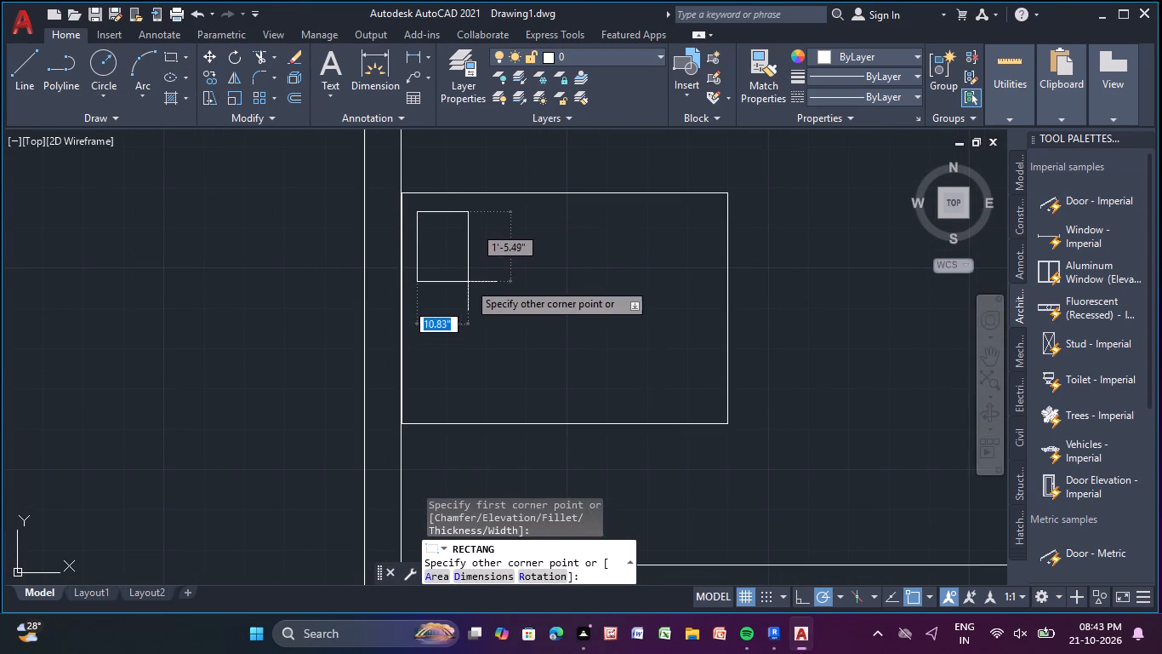
{"action": "left_click", "coordinate": [468, 281]}
Copy the pillow rectangle about 2'-2" straight south, within the bed's west end.
{"action": "left_click", "coordinate": [452, 281]}
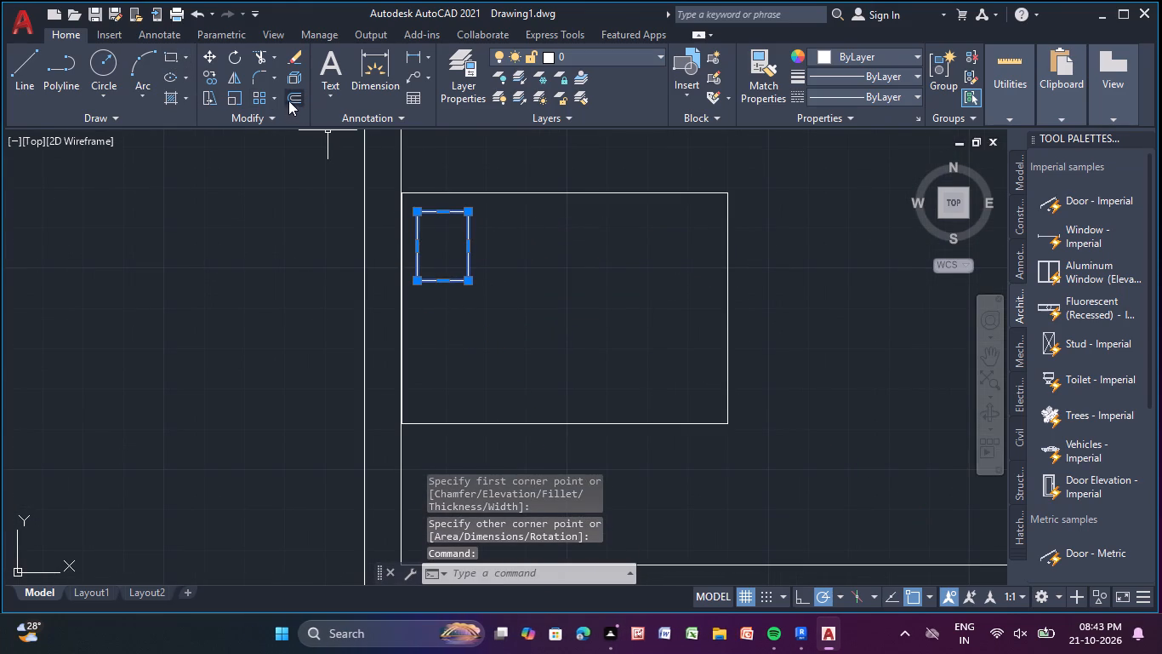
{"action": "left_click", "coordinate": [206, 83]}
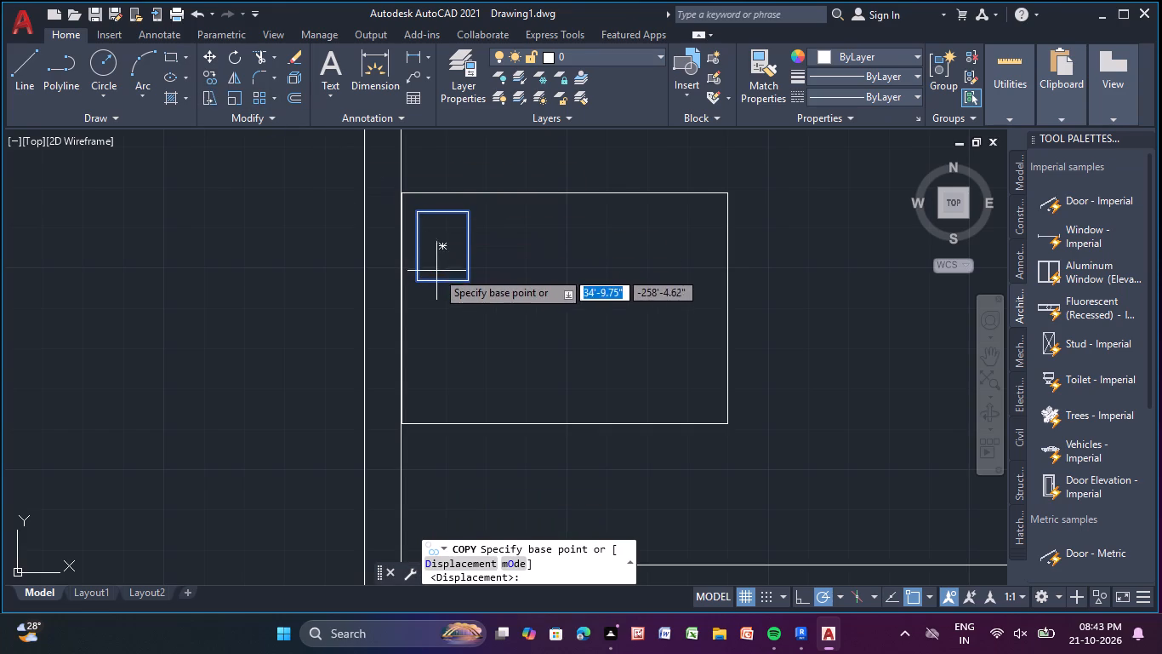
{"action": "left_click", "coordinate": [446, 285]}
{"action": "left_click", "coordinate": [441, 386]}
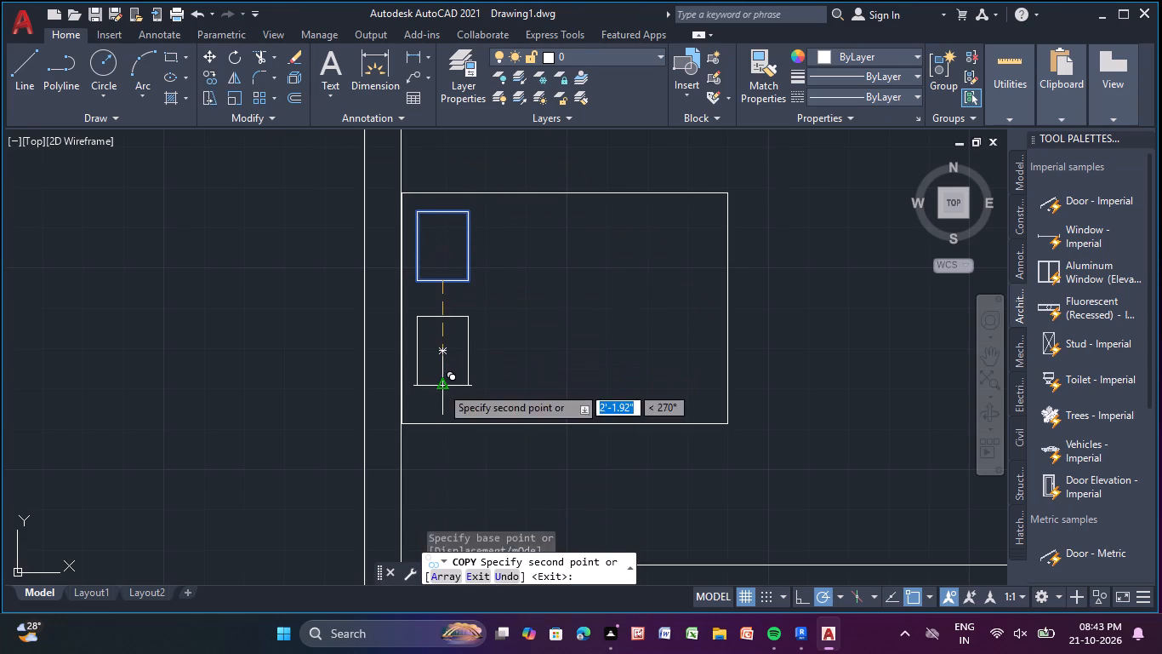
{"action": "middle_click_drag", "start_coordinate": [441, 374], "coordinate": [419, 210]}
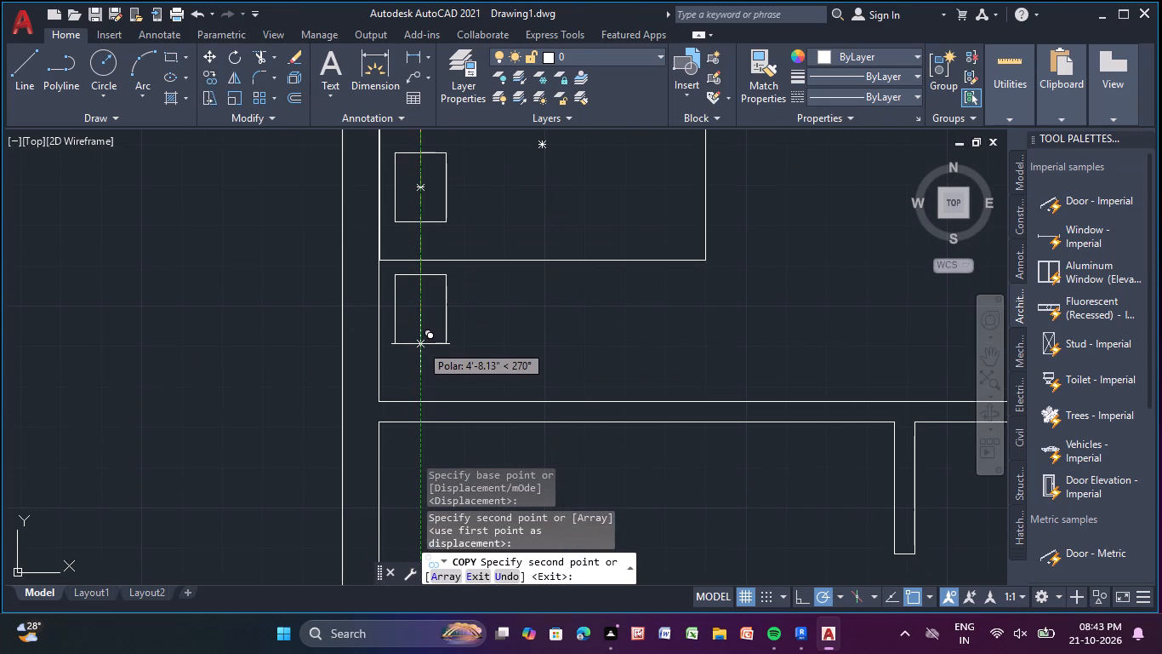
{"action": "key", "text": "Escape"}
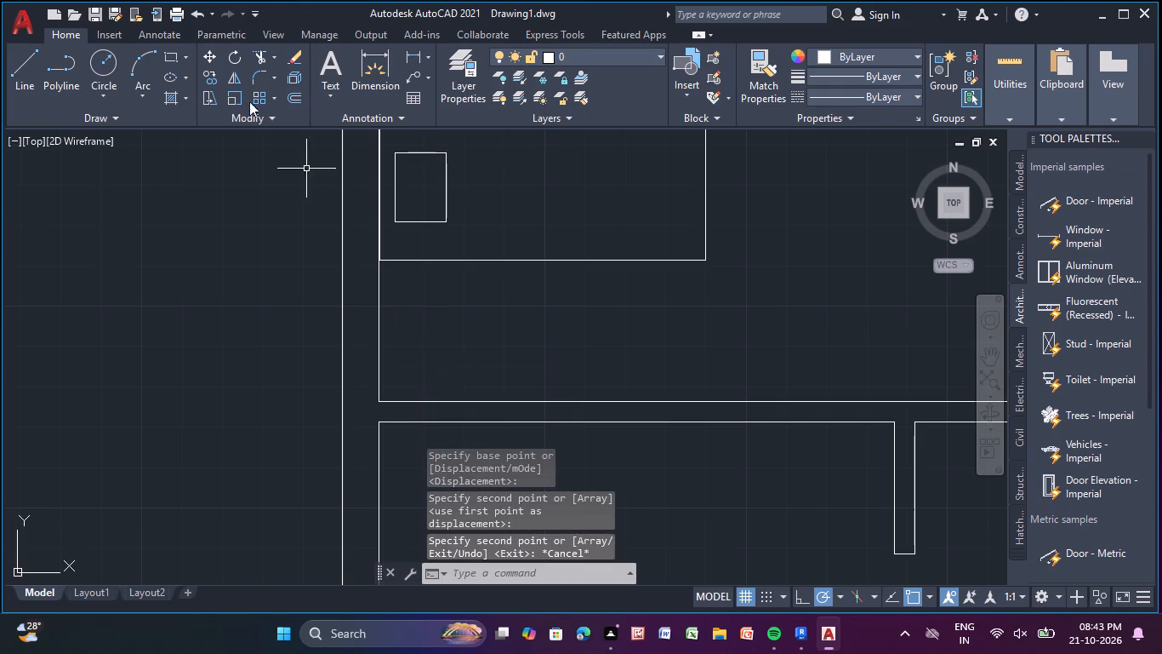
Draw a bedside table rectangle against the west wall, starting at the bed's southwest corner and extending southeast.
{"action": "left_click_drag", "start_coordinate": [167, 52], "coordinate": [171, 61]}
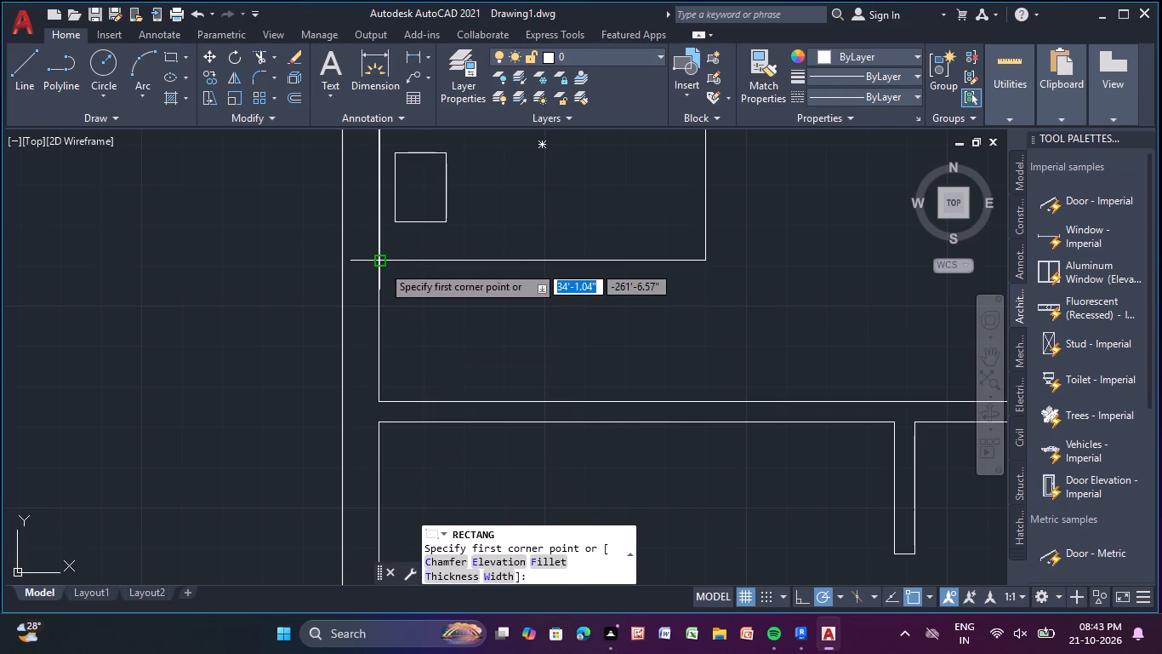
{"action": "left_click", "coordinate": [382, 265]}
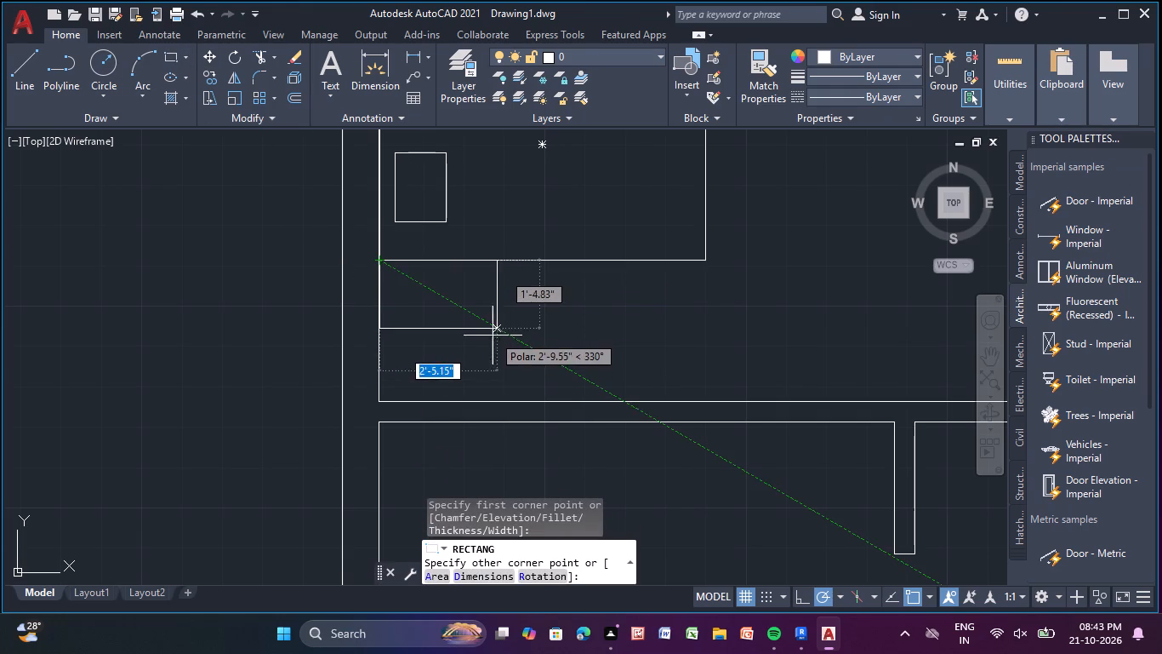
{"action": "left_click", "coordinate": [490, 349]}
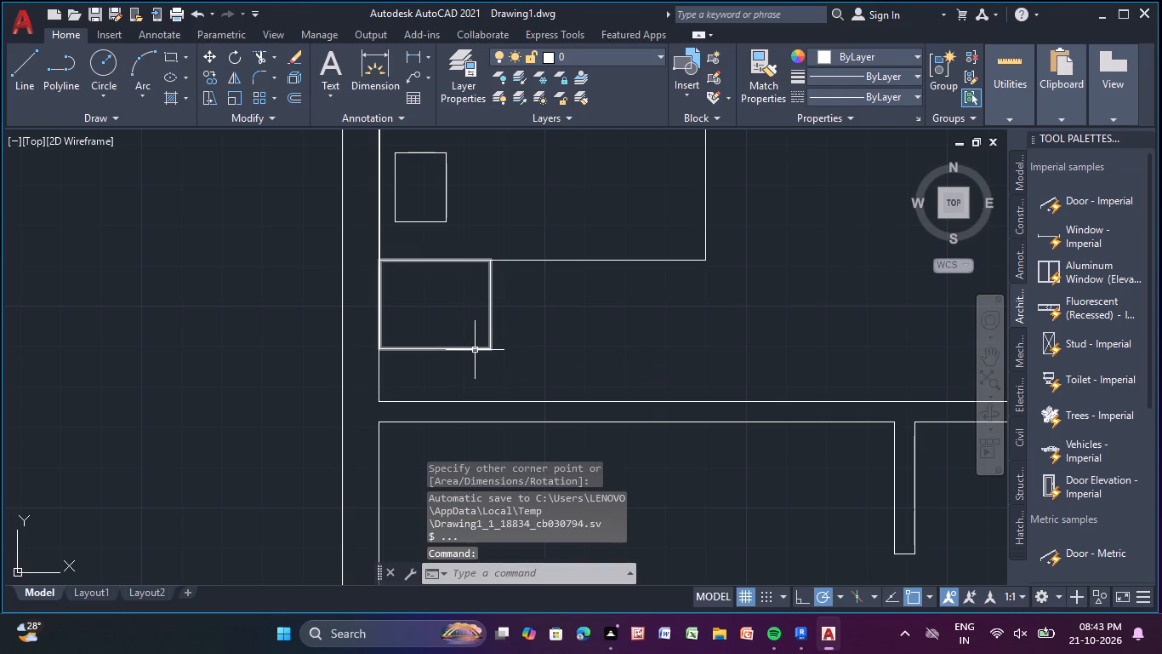
Copy the bedside table about 6'-7" straight north so it adjoins the bed's north side.
{"action": "left_click", "coordinate": [475, 350]}
{"action": "middle_click_drag", "start_coordinate": [467, 330], "coordinate": [462, 388]}
{"action": "scroll", "coordinate": [467, 330], "scroll_direction": "down", "scroll_amount": 1}
{"action": "scroll", "coordinate": [459, 387], "scroll_direction": "up", "scroll_amount": 1}
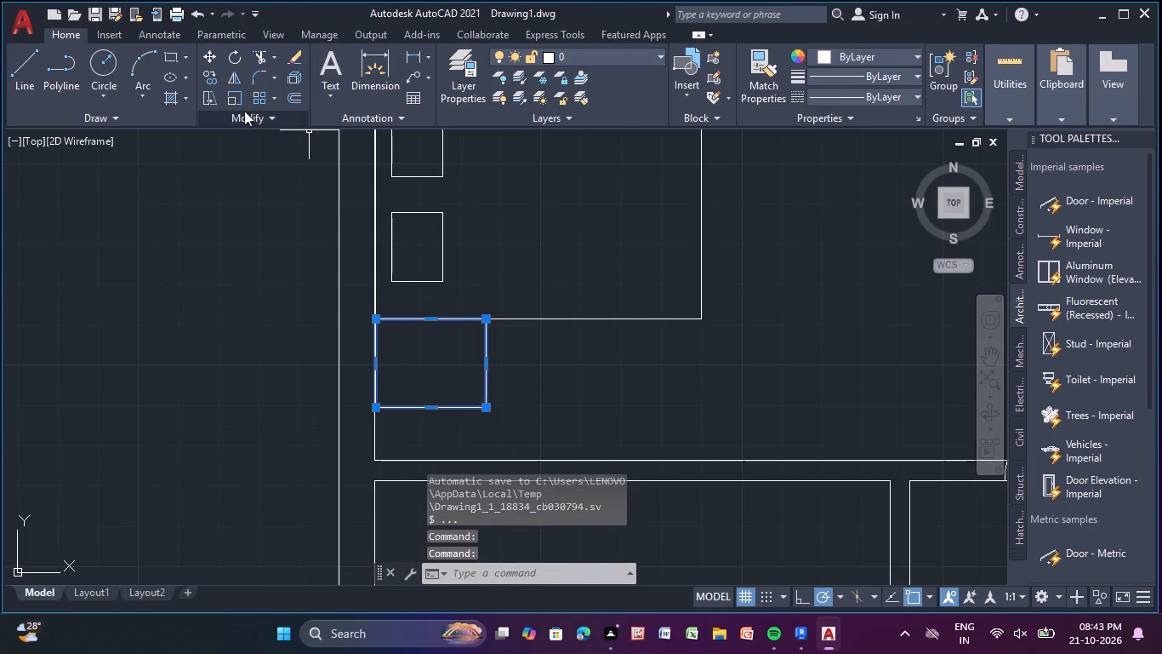
{"action": "left_click", "coordinate": [212, 80]}
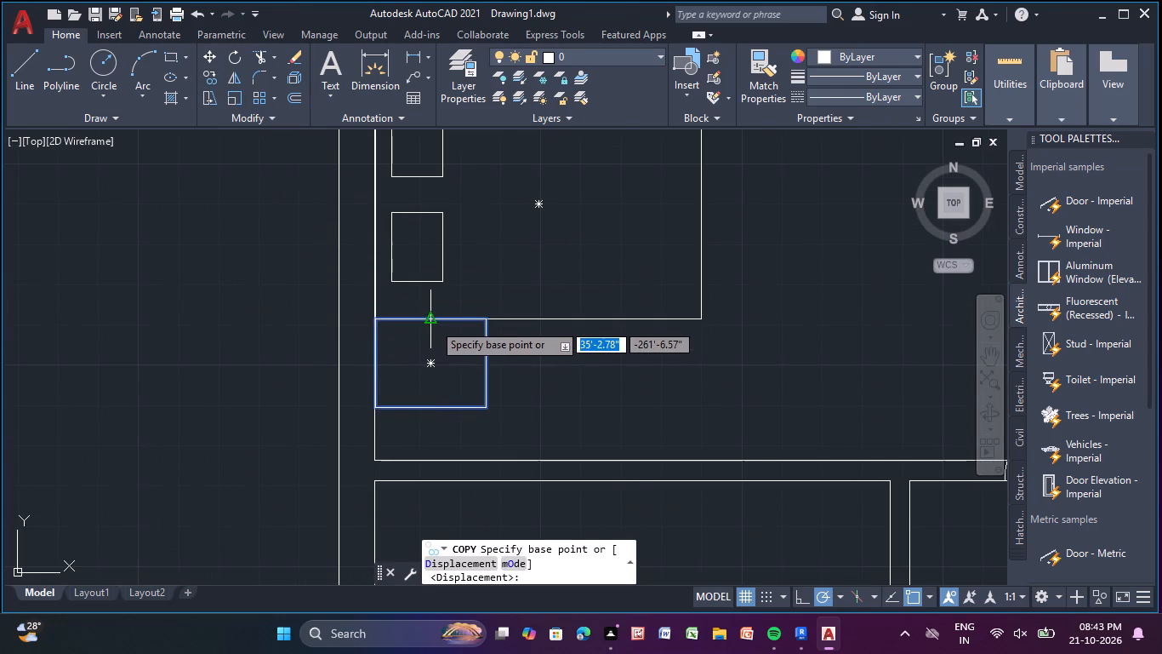
{"action": "left_click", "coordinate": [433, 322]}
{"action": "middle_click_drag", "start_coordinate": [427, 183], "coordinate": [402, 433]}
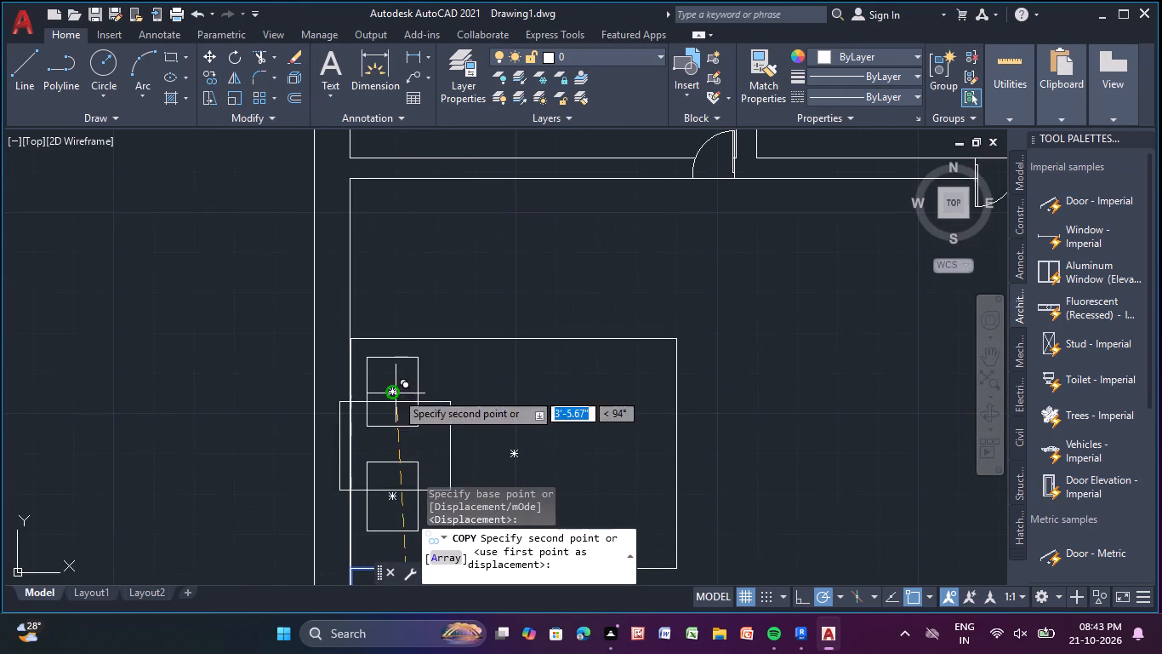
{"action": "left_click", "coordinate": [407, 250]}
{"action": "middle_click_drag", "start_coordinate": [435, 348], "coordinate": [432, 343]}
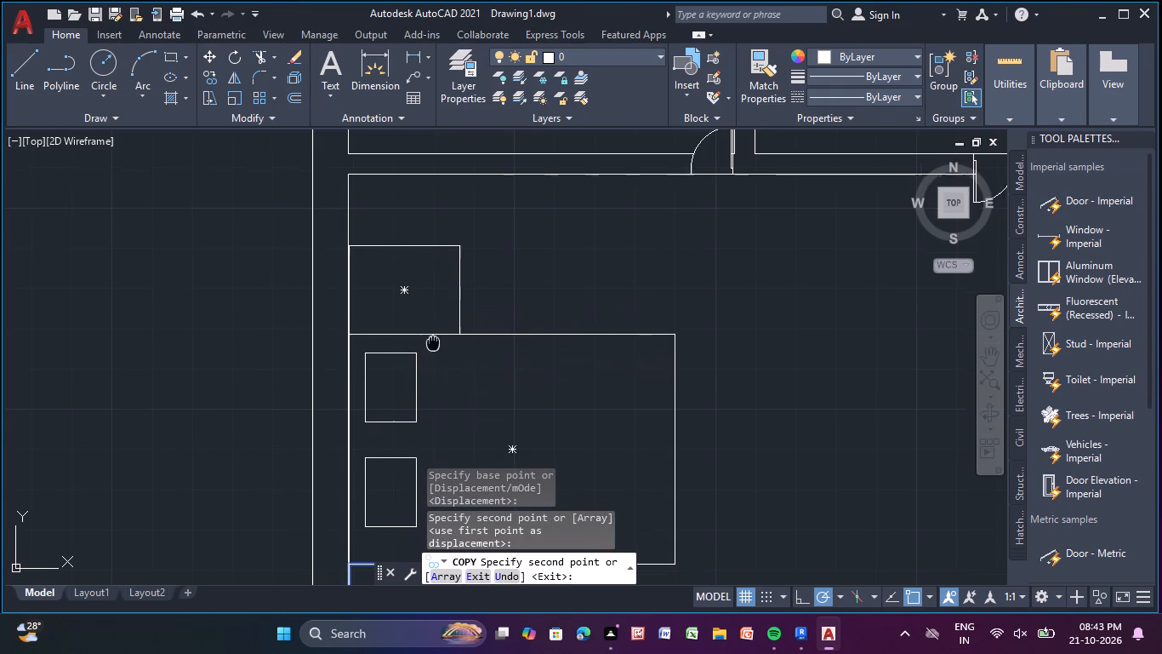
{"action": "middle_click_drag", "start_coordinate": [432, 343], "coordinate": [426, 303]}
{"action": "key", "text": "Escape"}
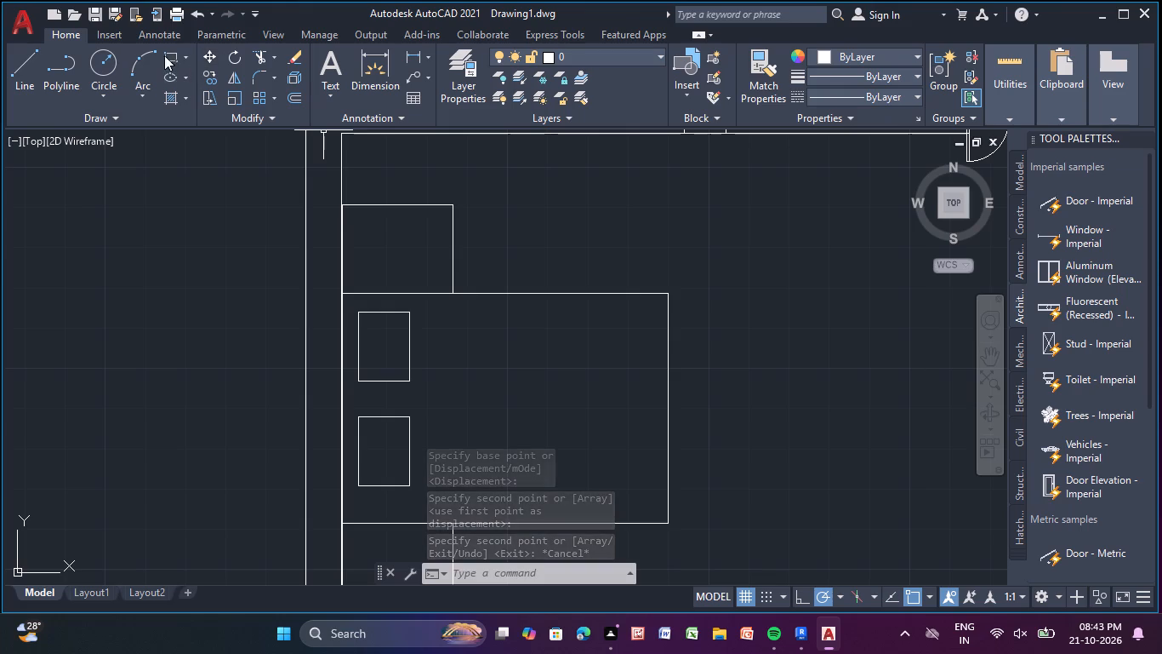
Draw a circle with a radius of about 5.5" inside the north bedside table and shift it slightly south.
{"action": "left_click", "coordinate": [107, 66]}
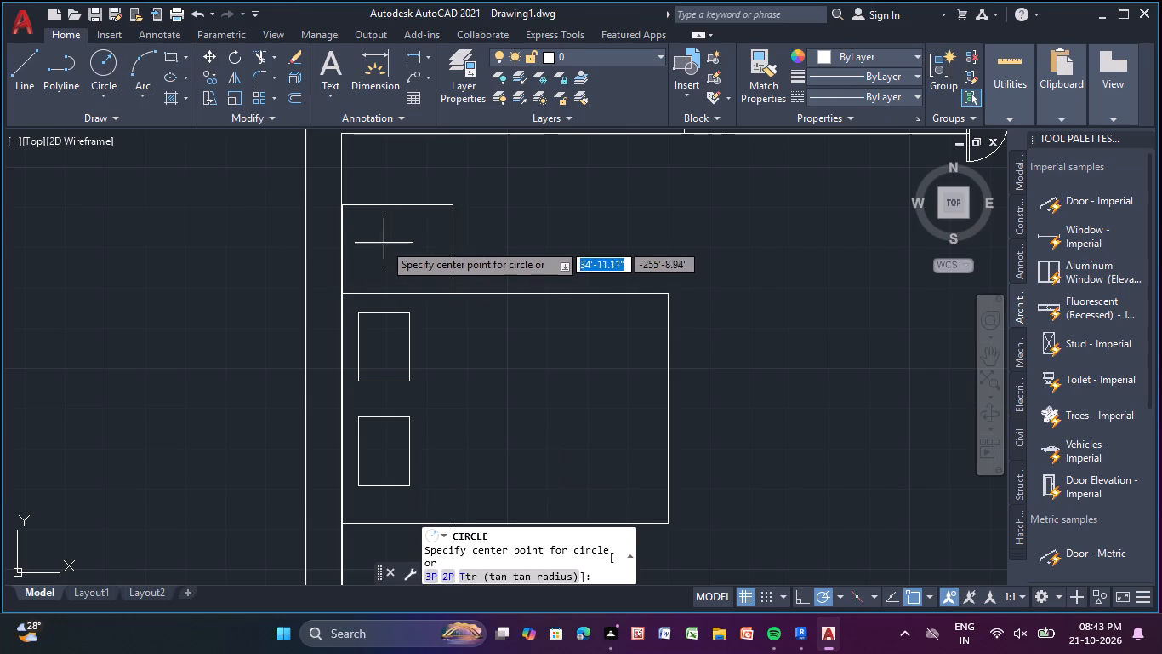
{"action": "left_click", "coordinate": [390, 240]}
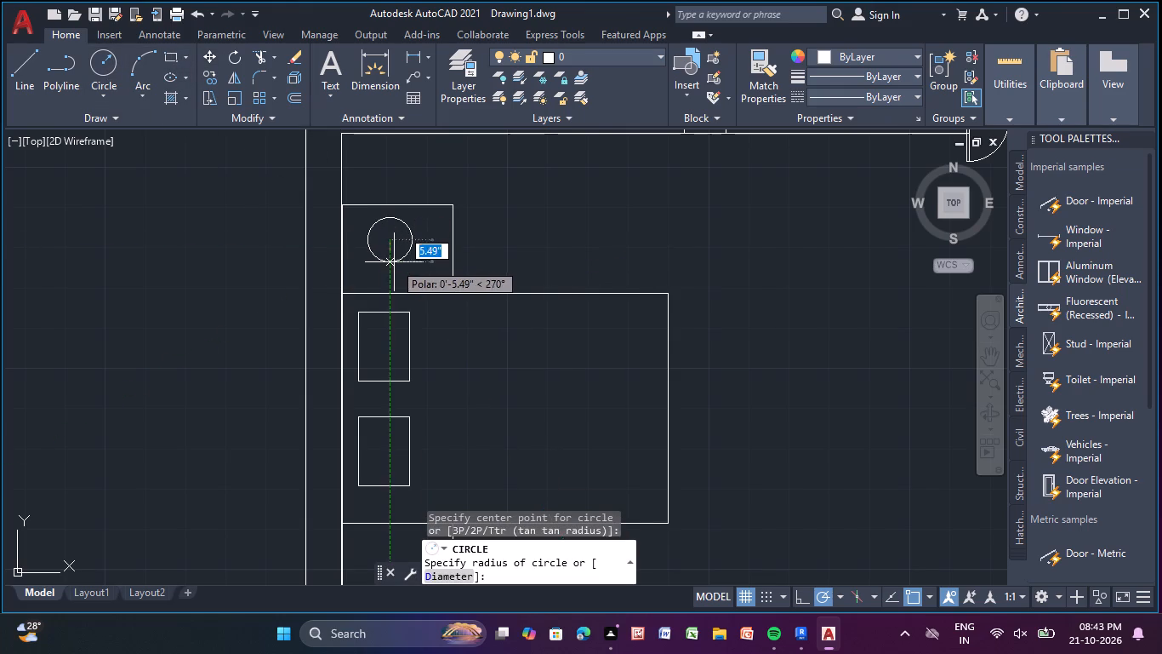
{"action": "left_click", "coordinate": [394, 262]}
{"action": "left_click", "coordinate": [394, 262]}
{"action": "left_click", "coordinate": [389, 262]}
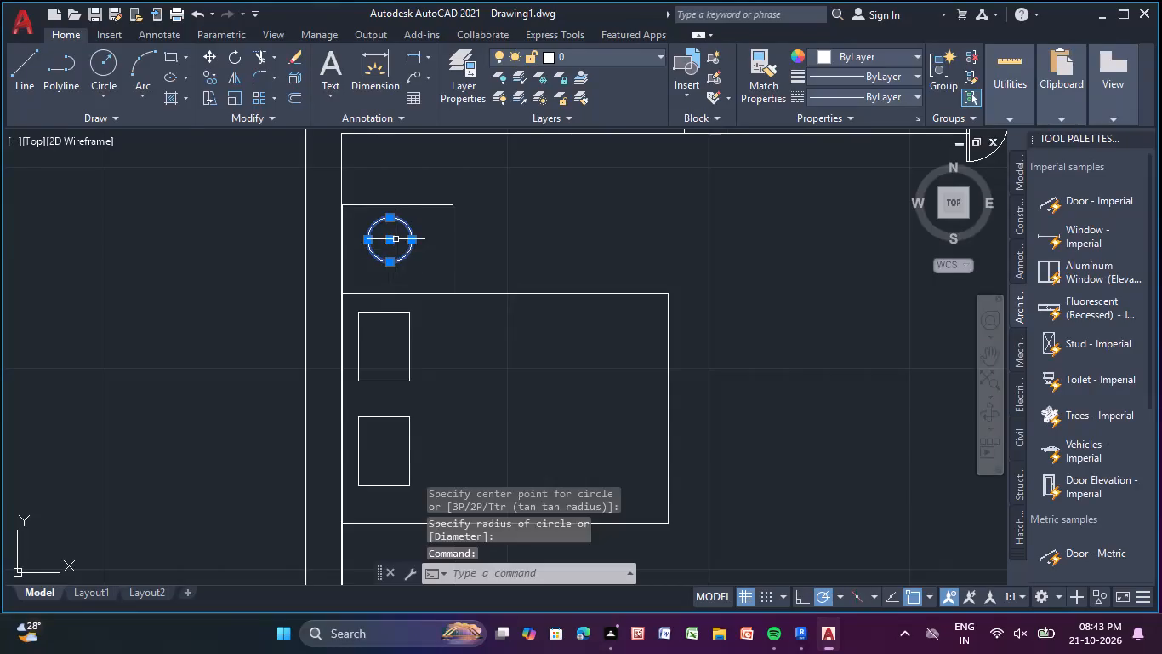
{"action": "left_click", "coordinate": [390, 239]}
{"action": "left_click", "coordinate": [388, 249]}
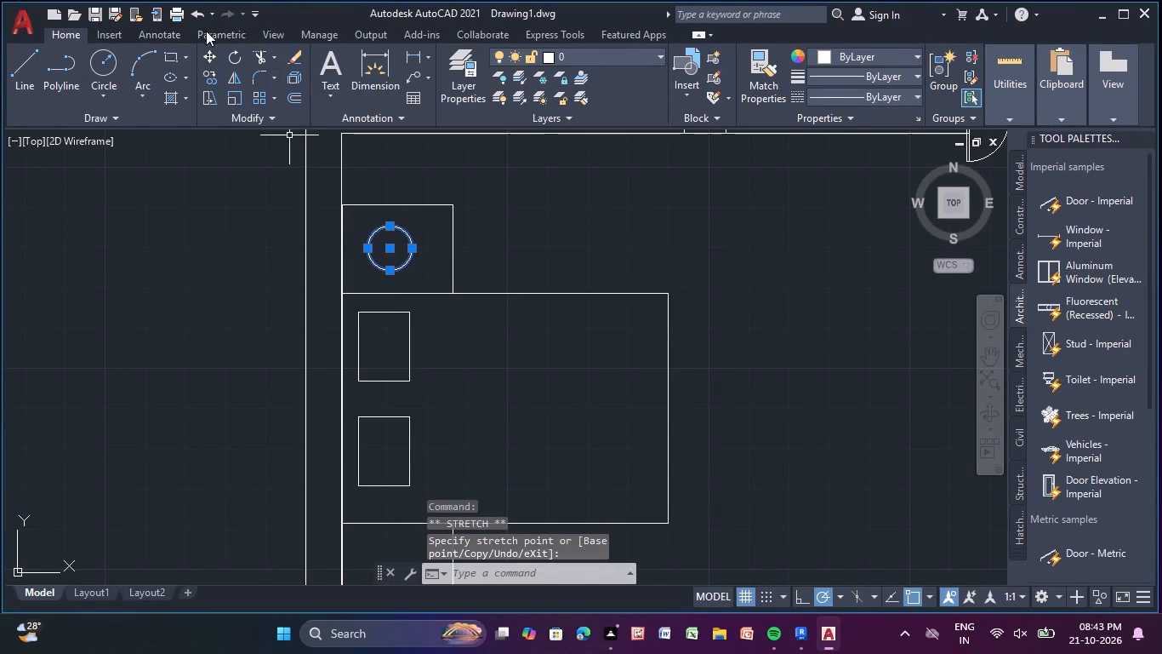
Copy the circle from the north bedside table south into the bed's southern pillow rectangle.
{"action": "left_click", "coordinate": [209, 76]}
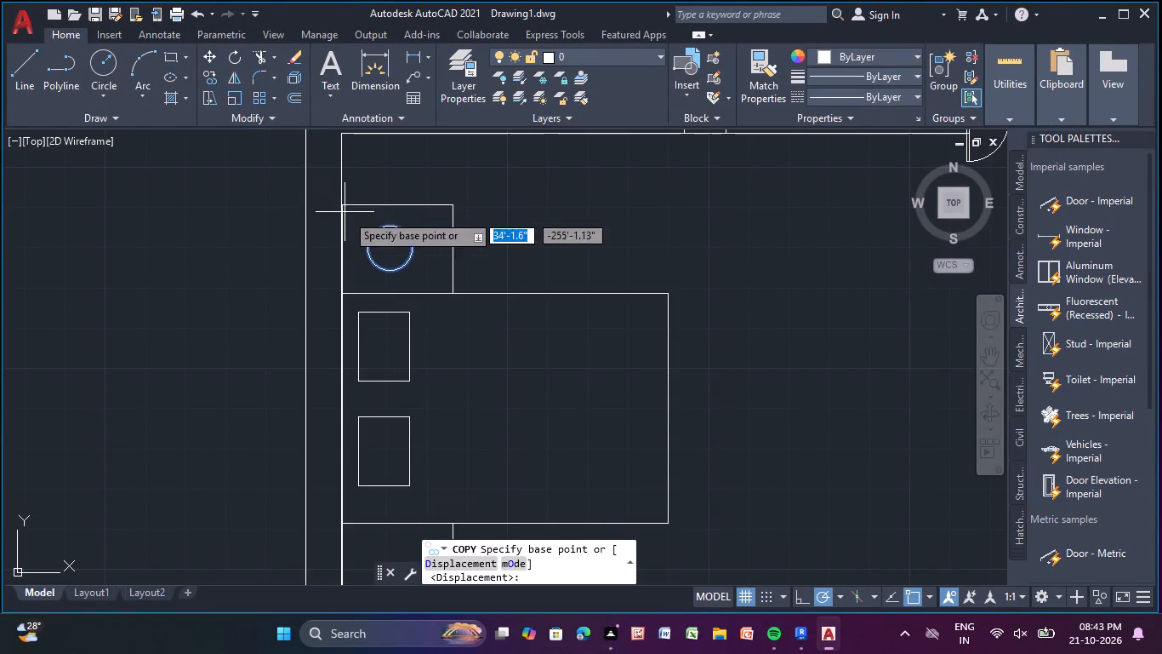
{"action": "left_click", "coordinate": [391, 248]}
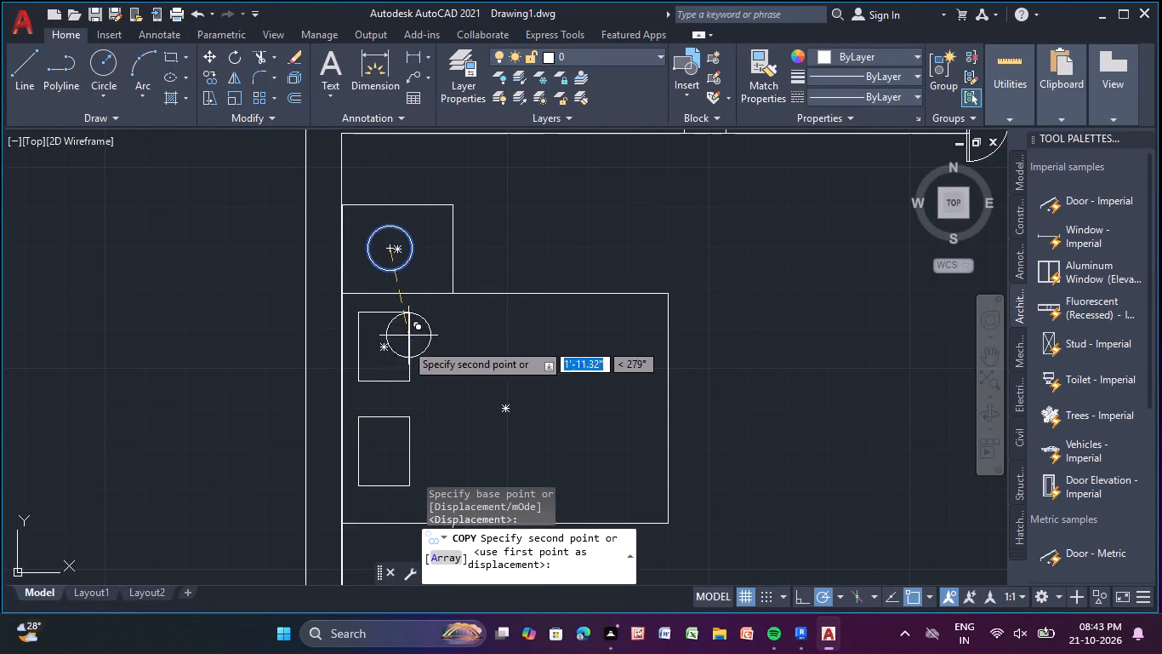
{"action": "middle_click_drag", "start_coordinate": [390, 363], "coordinate": [361, 222]}
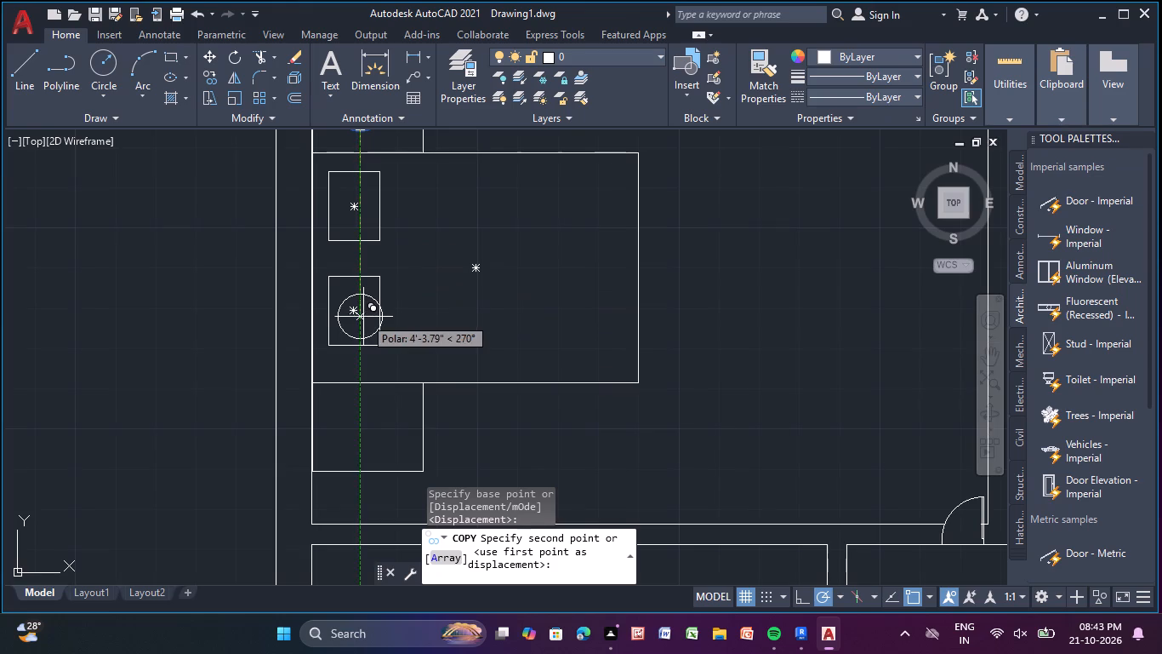
{"action": "scroll", "coordinate": [358, 319], "scroll_direction": "up", "scroll_amount": 3}
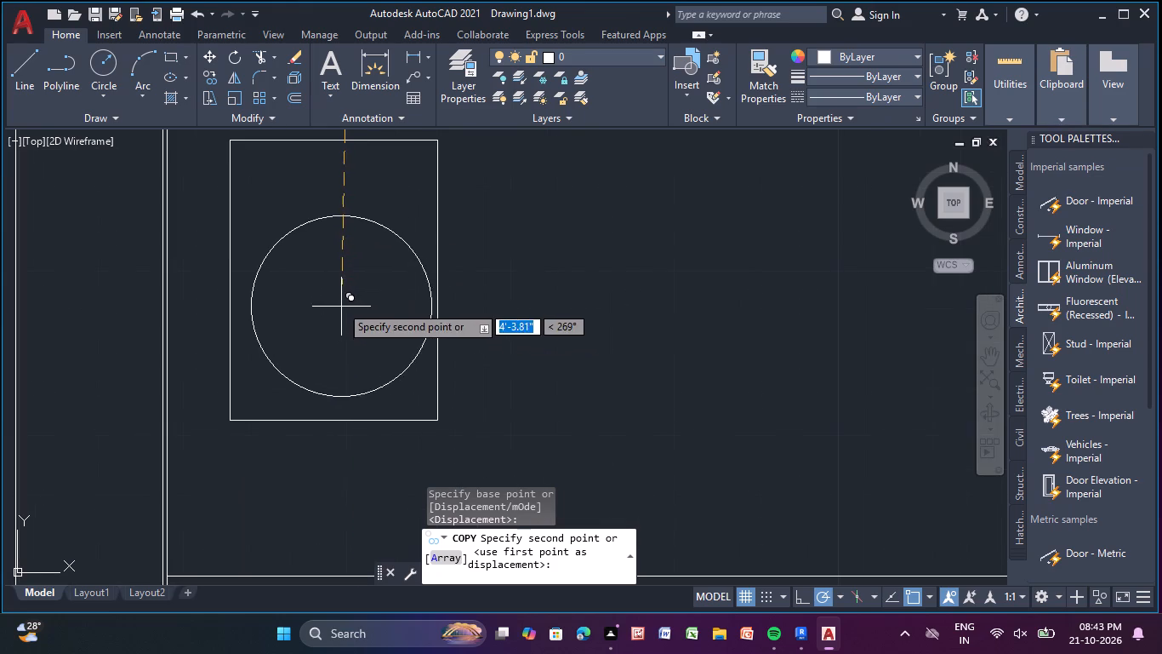
{"action": "left_click", "coordinate": [336, 300]}
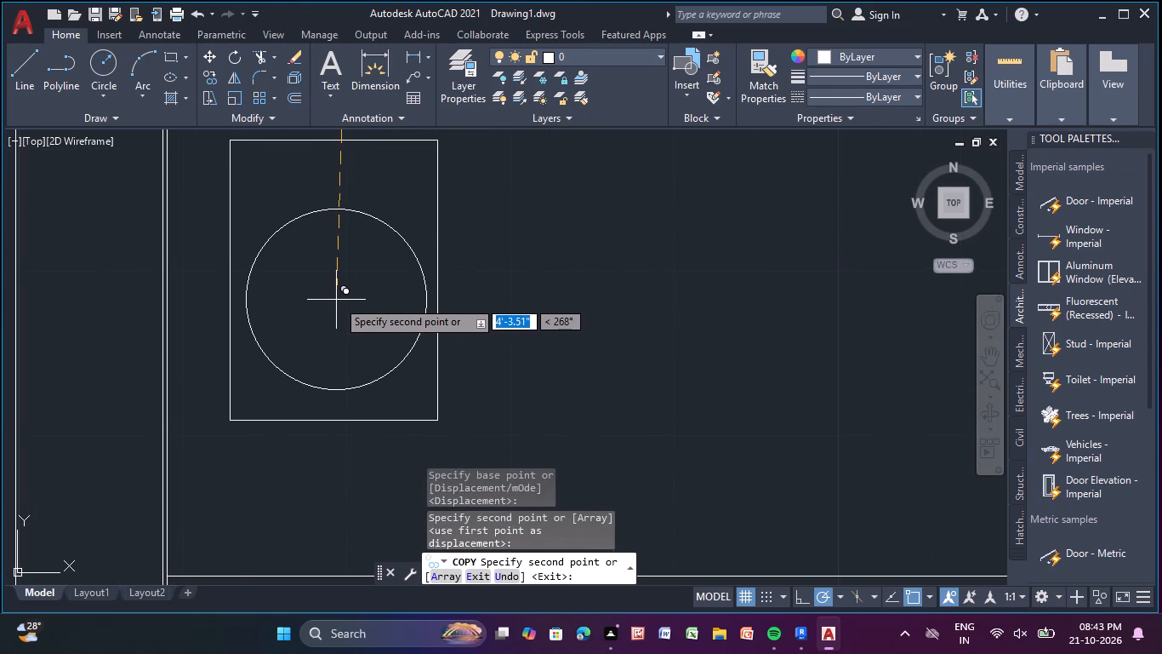
{"action": "scroll", "coordinate": [343, 303], "scroll_direction": "down", "scroll_amount": 4}
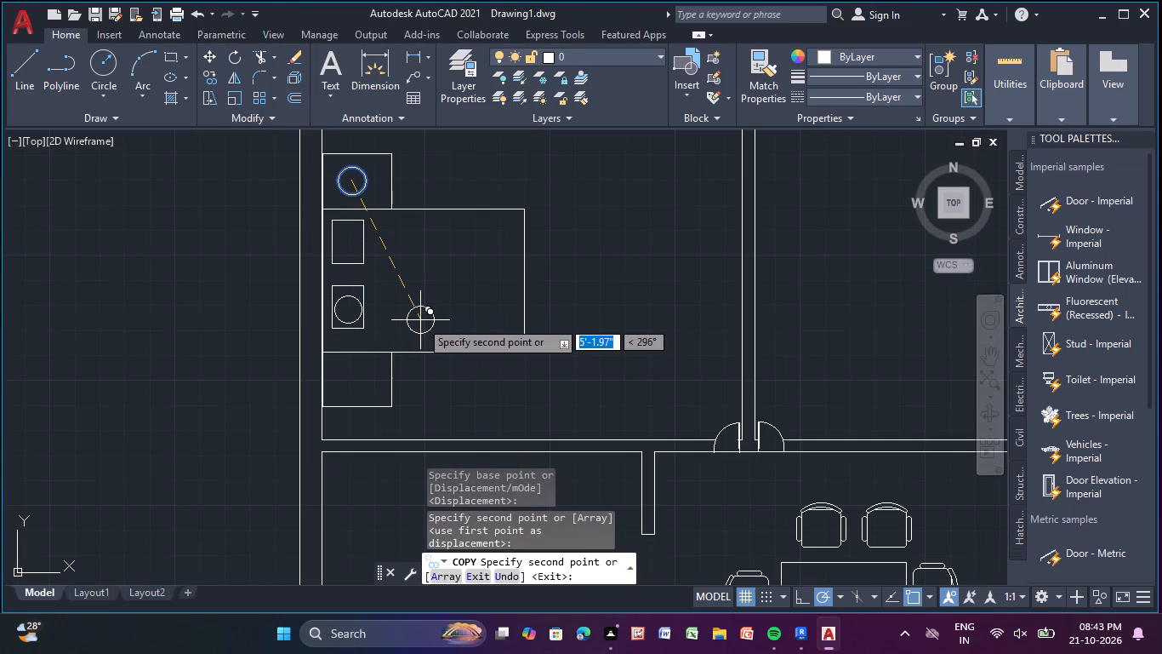
{"action": "key", "text": "Escape"}
{"action": "scroll", "coordinate": [319, 305], "scroll_direction": "up", "scroll_amount": 1}
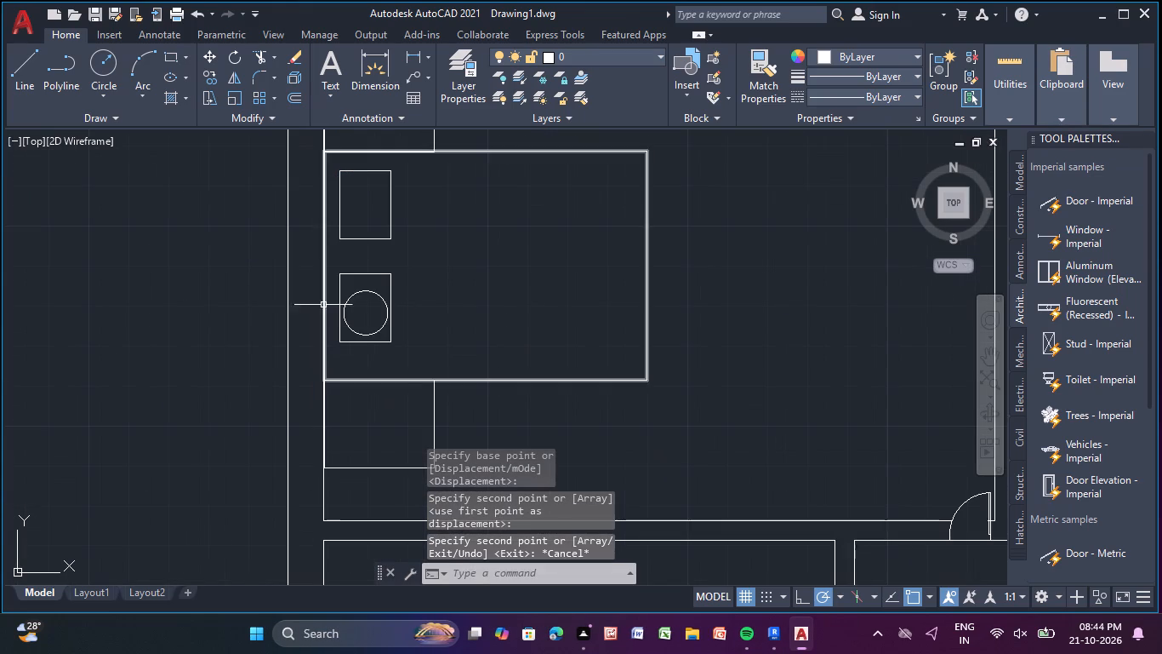
Delete the circle inside the bed's southern pillow rectangle.
{"action": "scroll", "coordinate": [351, 295], "scroll_direction": "up", "scroll_amount": 2}
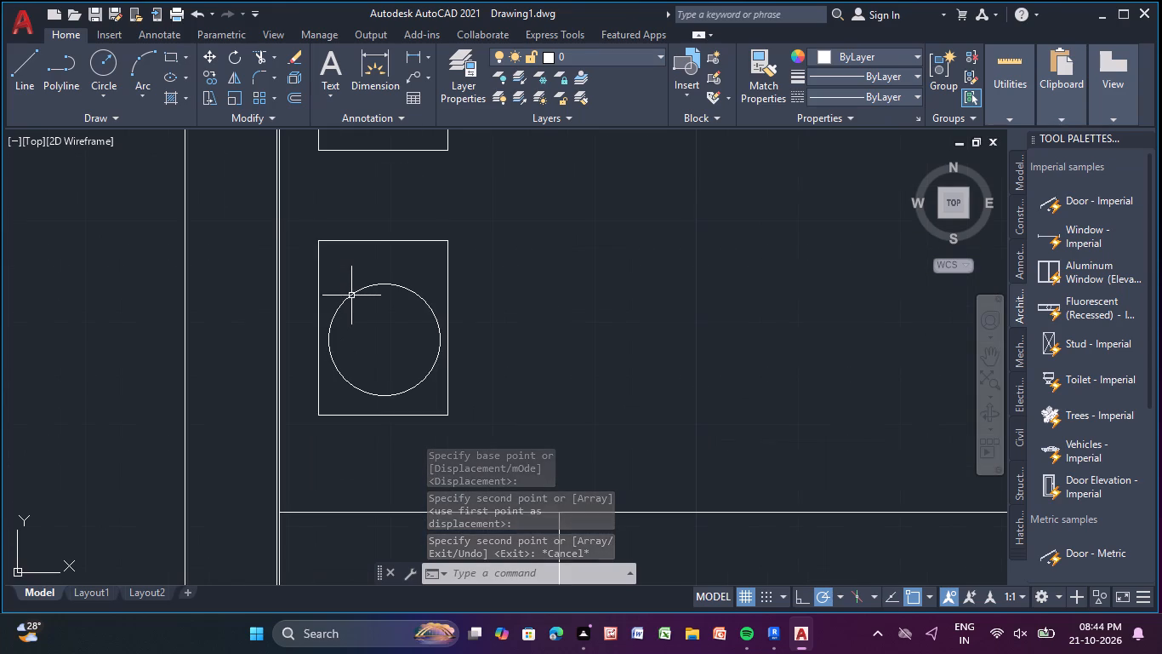
{"action": "left_click", "coordinate": [354, 291]}
{"action": "key", "text": "Delete"}
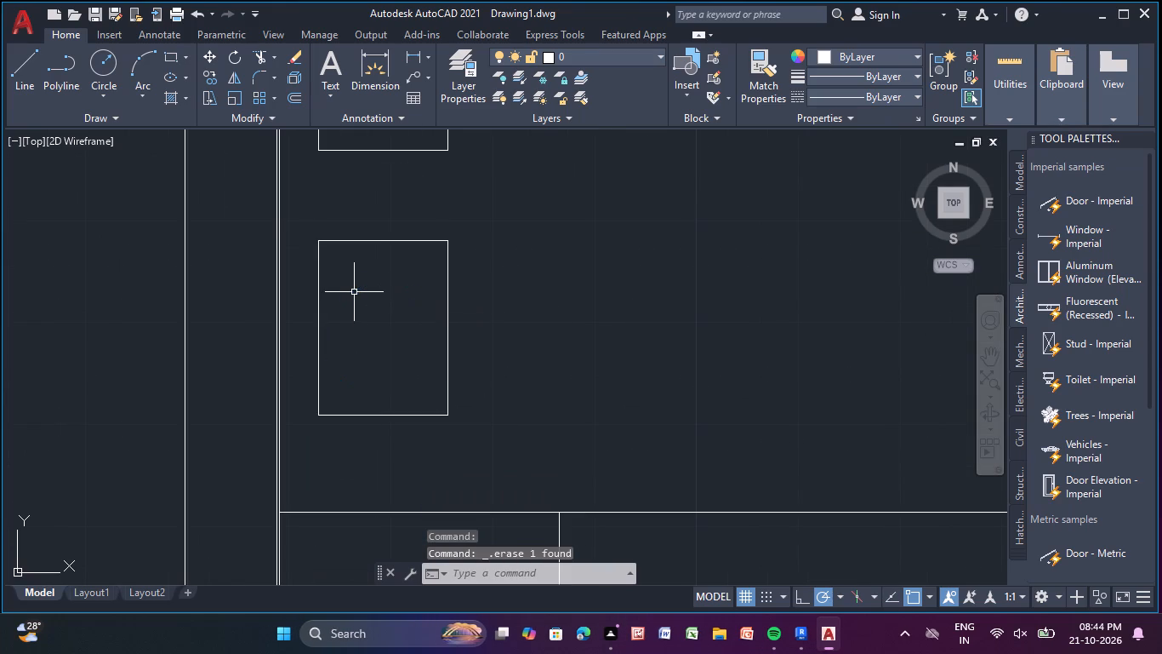
Copy the circle from the north bedside table into the middle of the south bedside table.
{"action": "scroll", "coordinate": [353, 295], "scroll_direction": "down", "scroll_amount": 5}
{"action": "scroll", "coordinate": [353, 295], "scroll_direction": "up", "scroll_amount": 2}
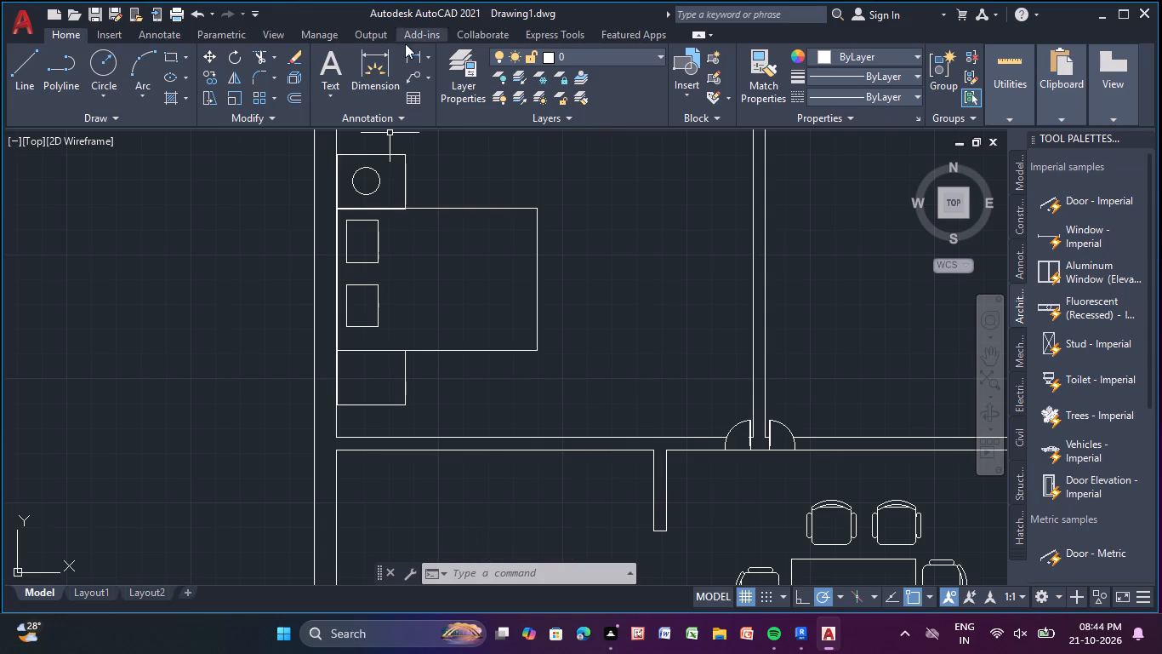
{"action": "left_click", "coordinate": [367, 192]}
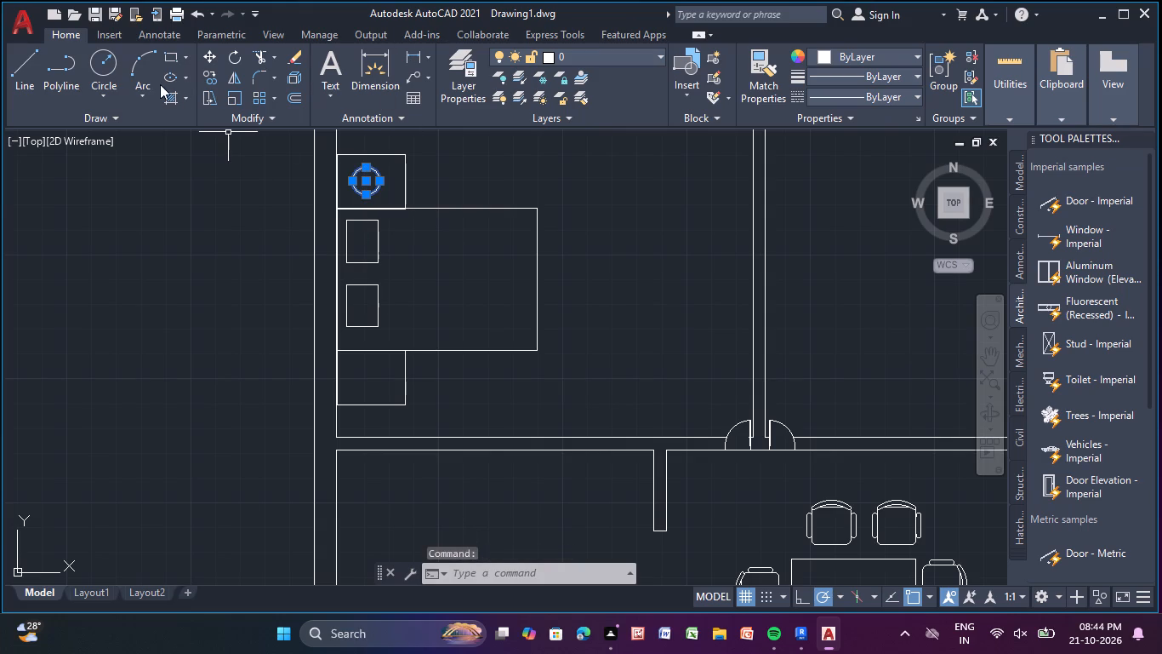
{"action": "left_click", "coordinate": [208, 75]}
{"action": "left_click", "coordinate": [362, 181]}
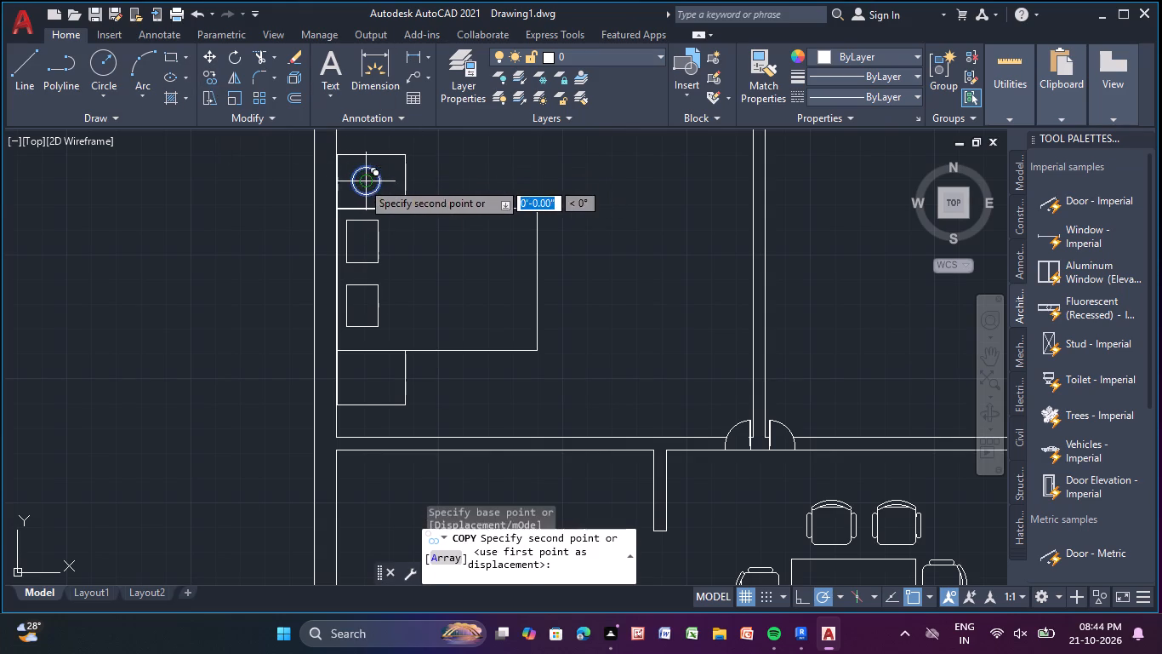
{"action": "left_click", "coordinate": [372, 382]}
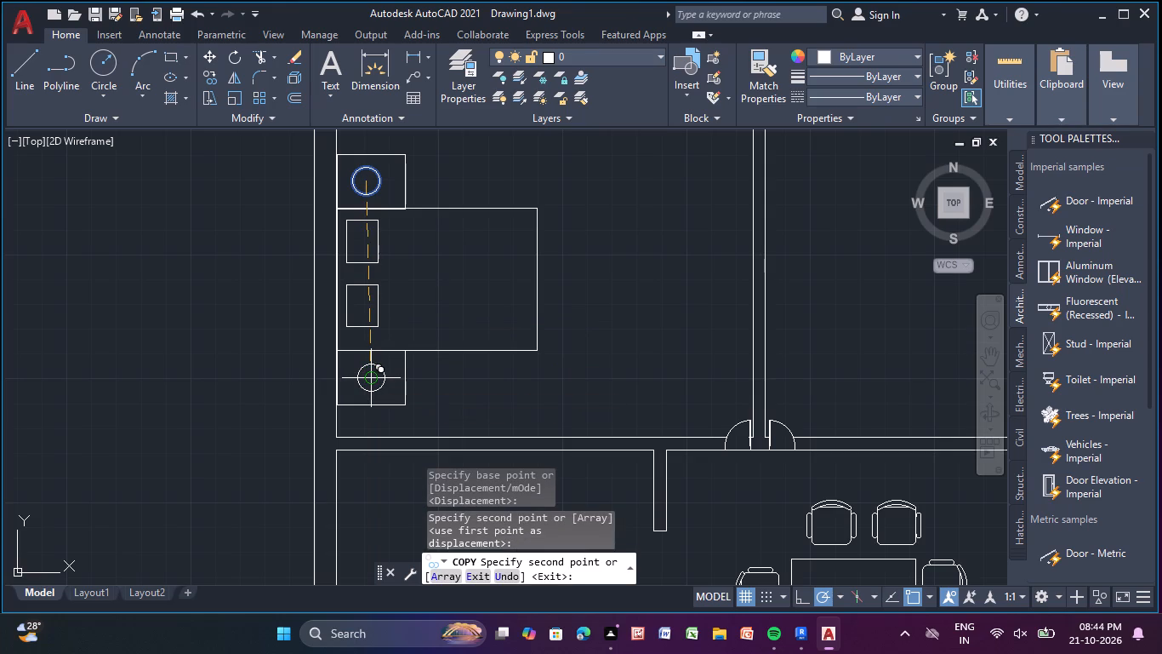
{"action": "key", "text": "Escape"}
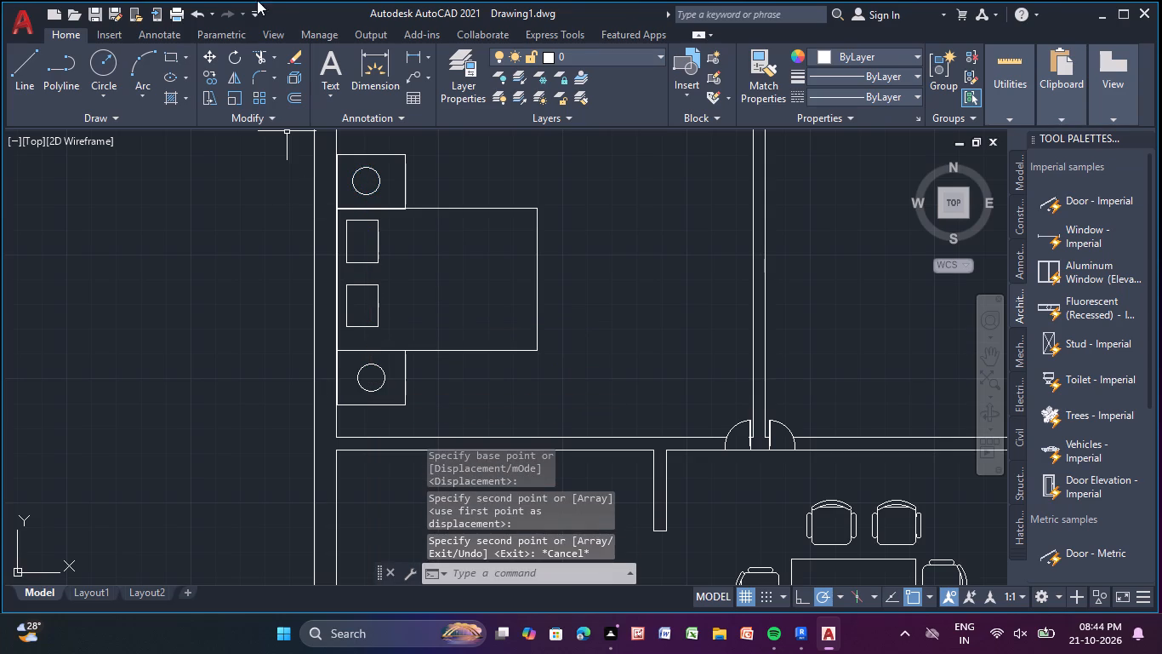
Hatch both bedside tables around their circles, choosing colour 100,33,101 and then the blue-yellow GR_INVSPH gradient pattern.
{"action": "left_click", "coordinate": [173, 101]}
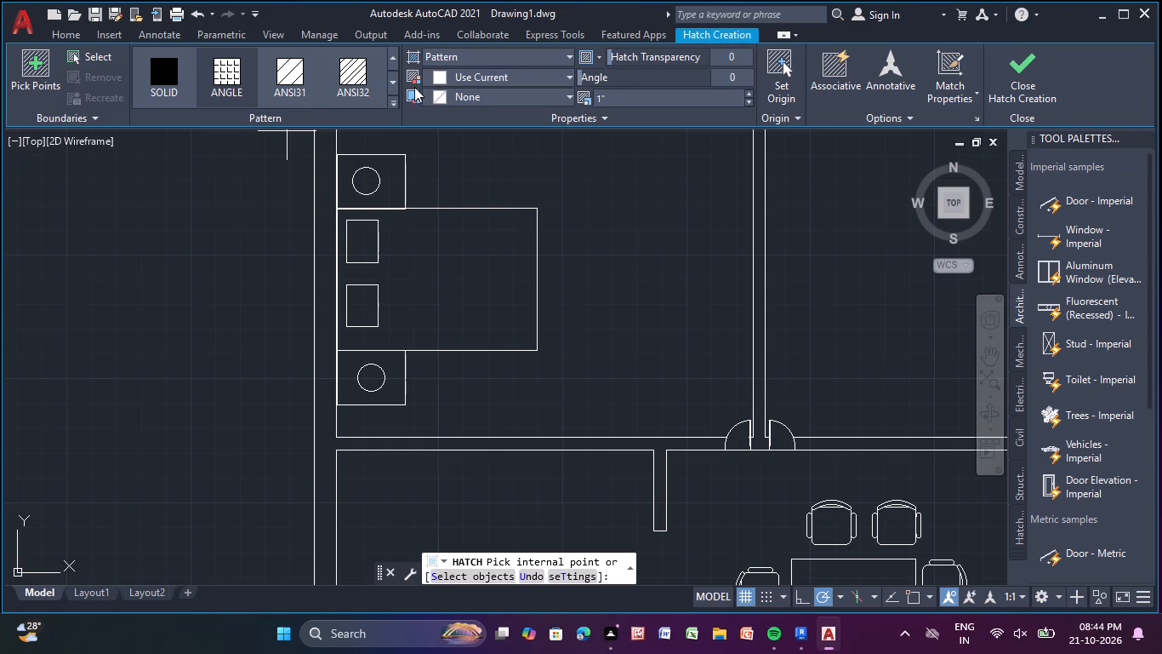
{"action": "left_click", "coordinate": [568, 77]}
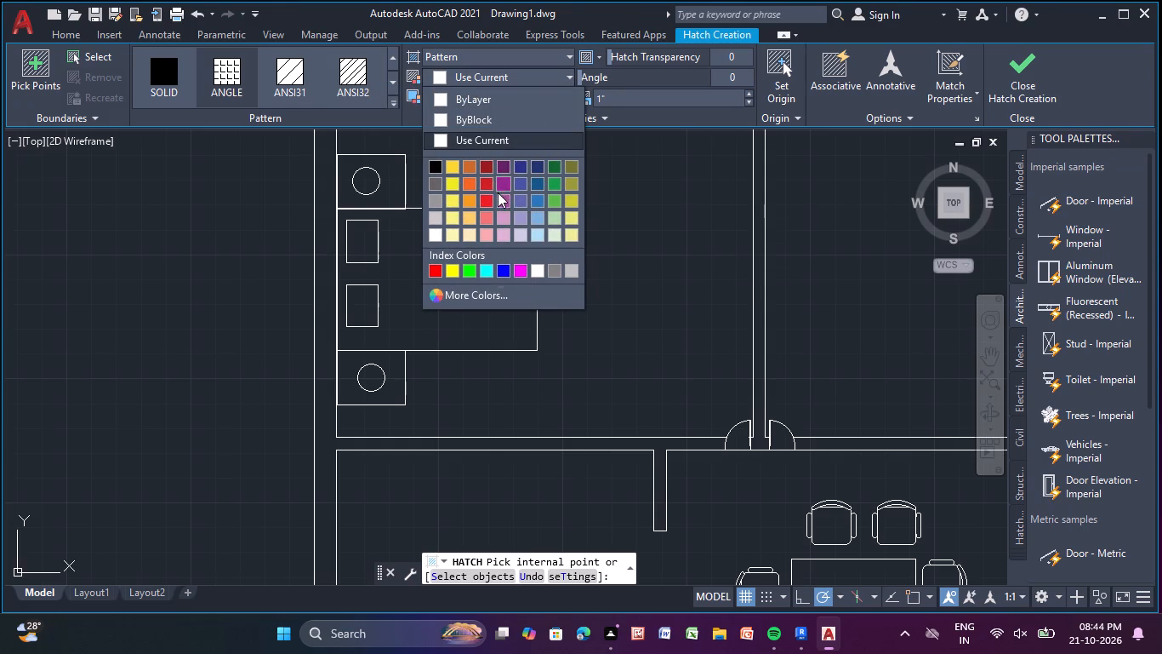
{"action": "left_click", "coordinate": [505, 169]}
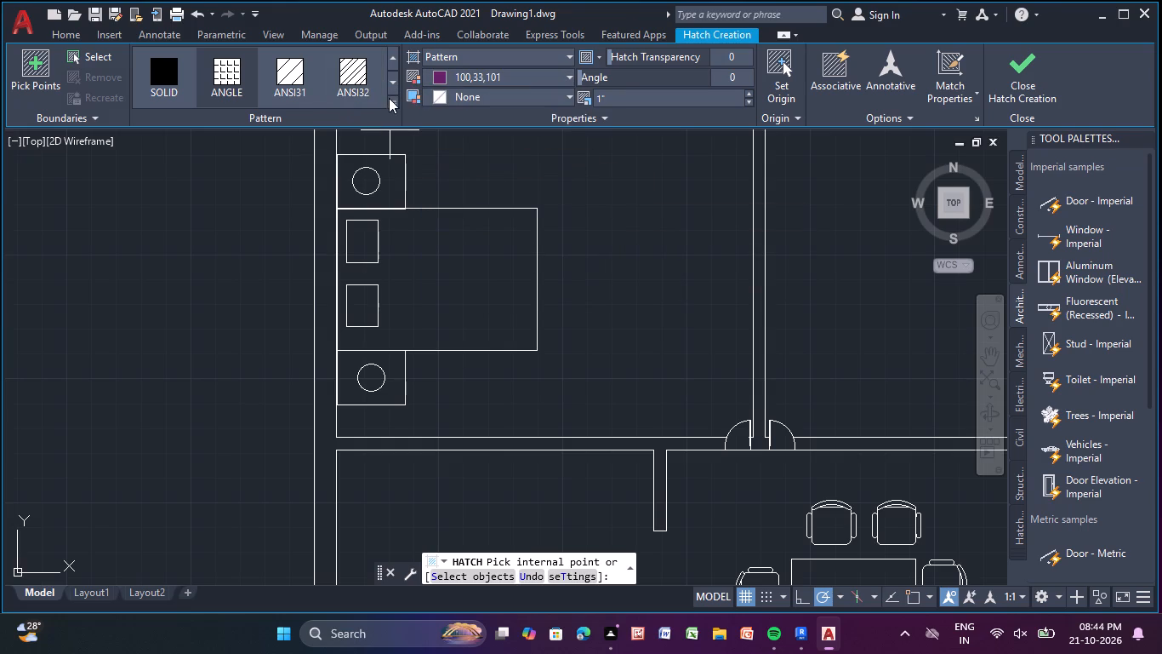
{"action": "left_click", "coordinate": [396, 100]}
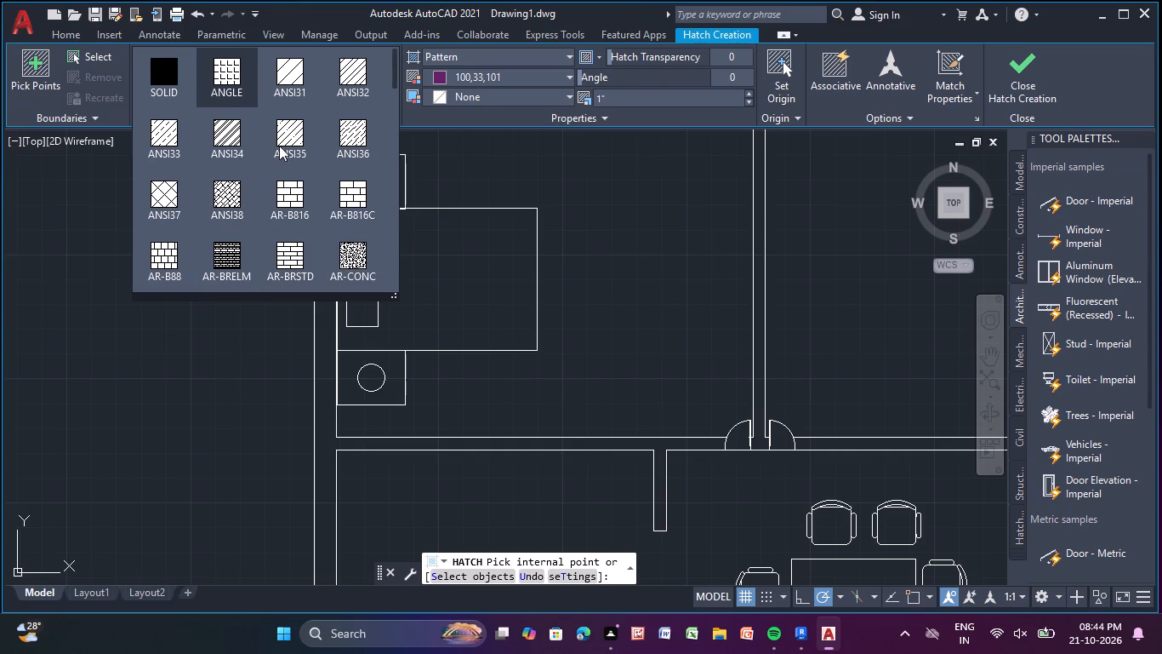
{"action": "scroll", "coordinate": [296, 180], "scroll_direction": "up", "scroll_amount": 4}
{"action": "scroll", "coordinate": [296, 180], "scroll_direction": "down", "scroll_amount": 3}
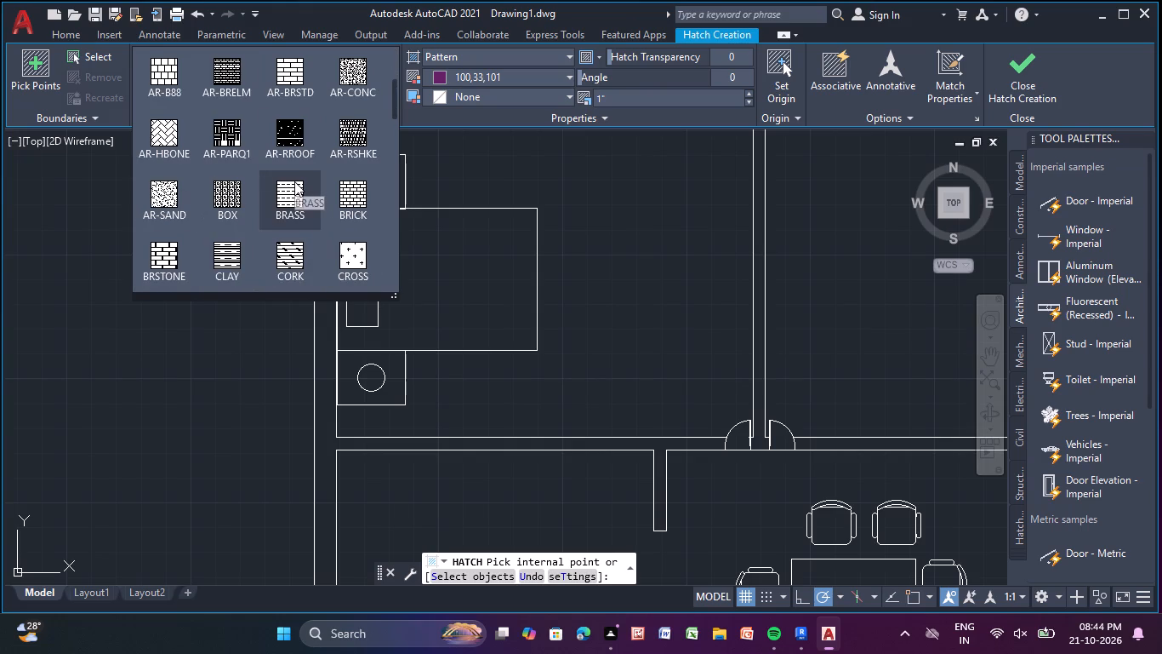
{"action": "scroll", "coordinate": [293, 181], "scroll_direction": "down", "scroll_amount": 2}
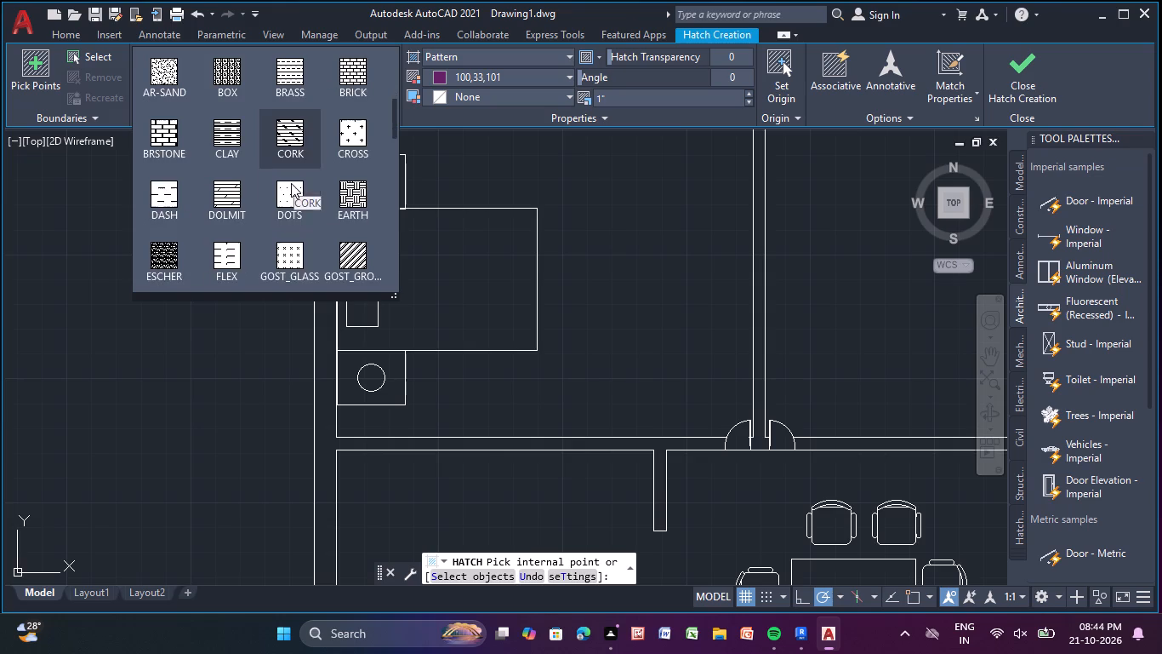
{"action": "scroll", "coordinate": [291, 183], "scroll_direction": "down", "scroll_amount": 1}
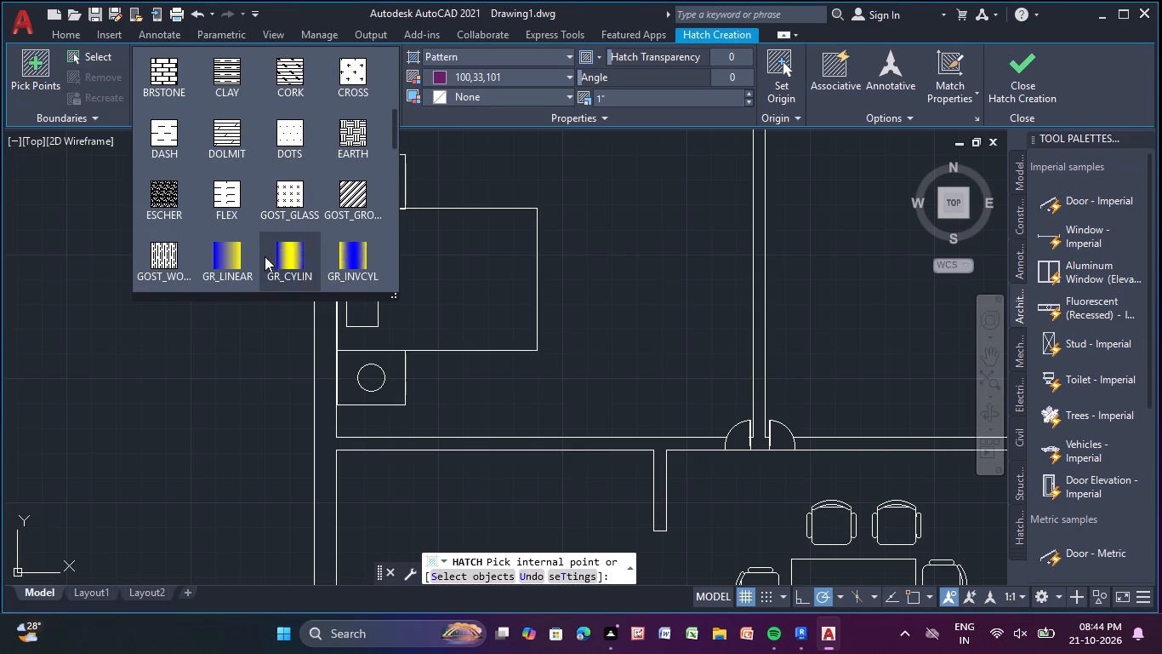
{"action": "scroll", "coordinate": [245, 251], "scroll_direction": "down", "scroll_amount": 1}
{"action": "left_click", "coordinate": [350, 260]}
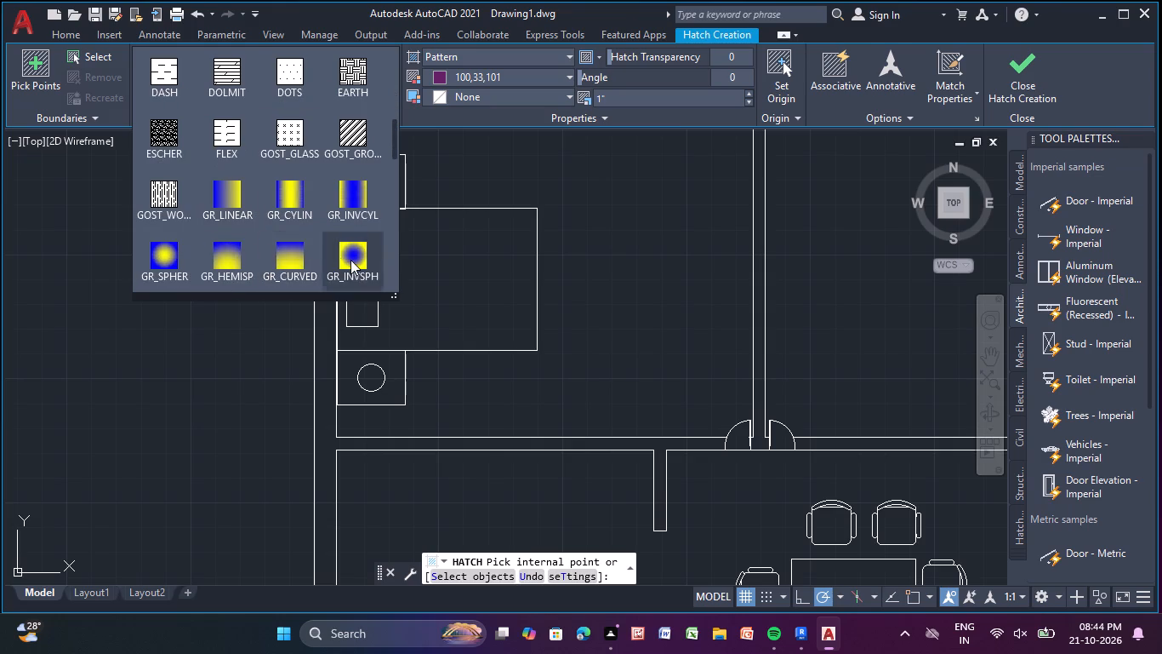
{"action": "left_click", "coordinate": [350, 372]}
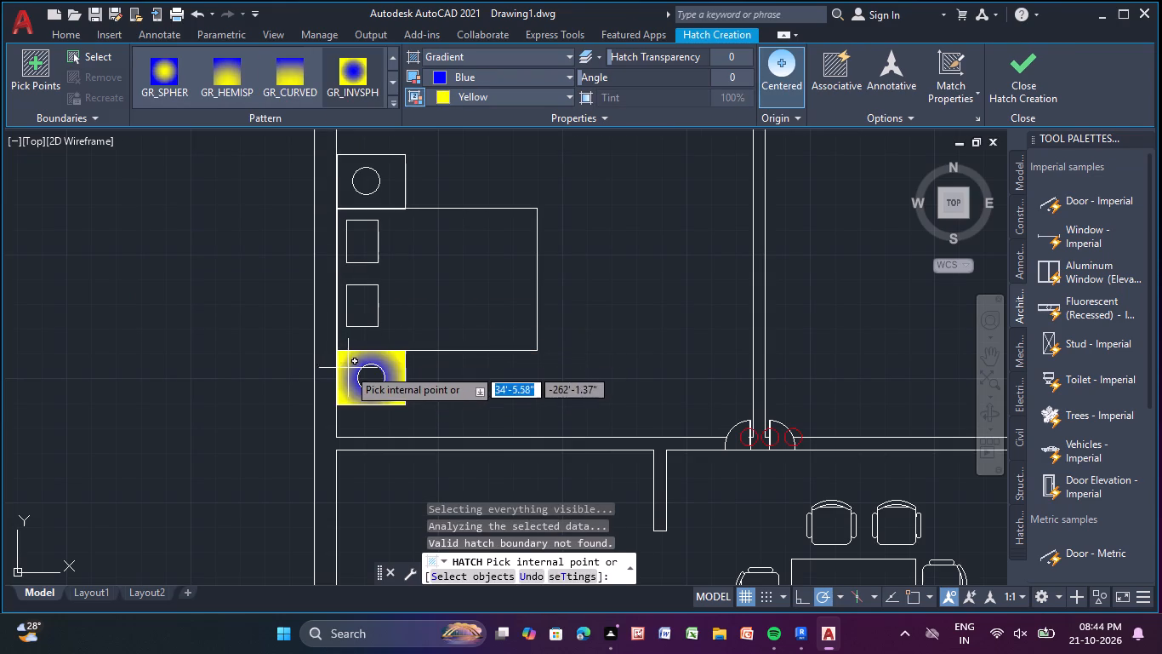
{"action": "left_click", "coordinate": [350, 367]}
{"action": "left_click", "coordinate": [350, 364]}
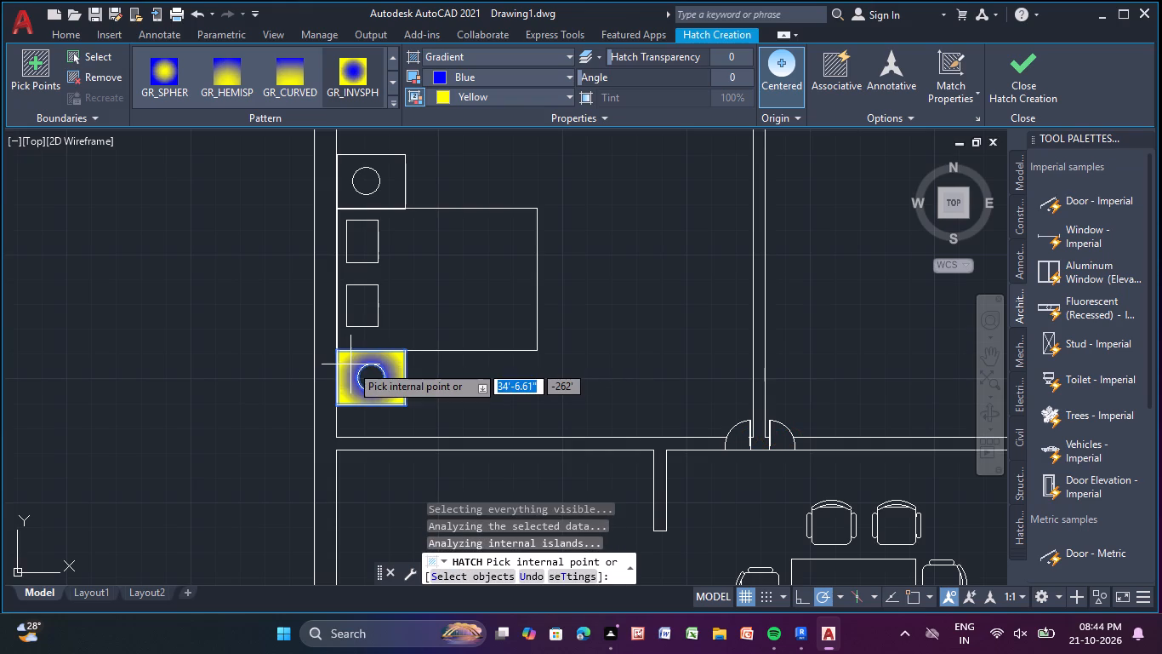
{"action": "middle_click_drag", "start_coordinate": [361, 249], "coordinate": [331, 427]}
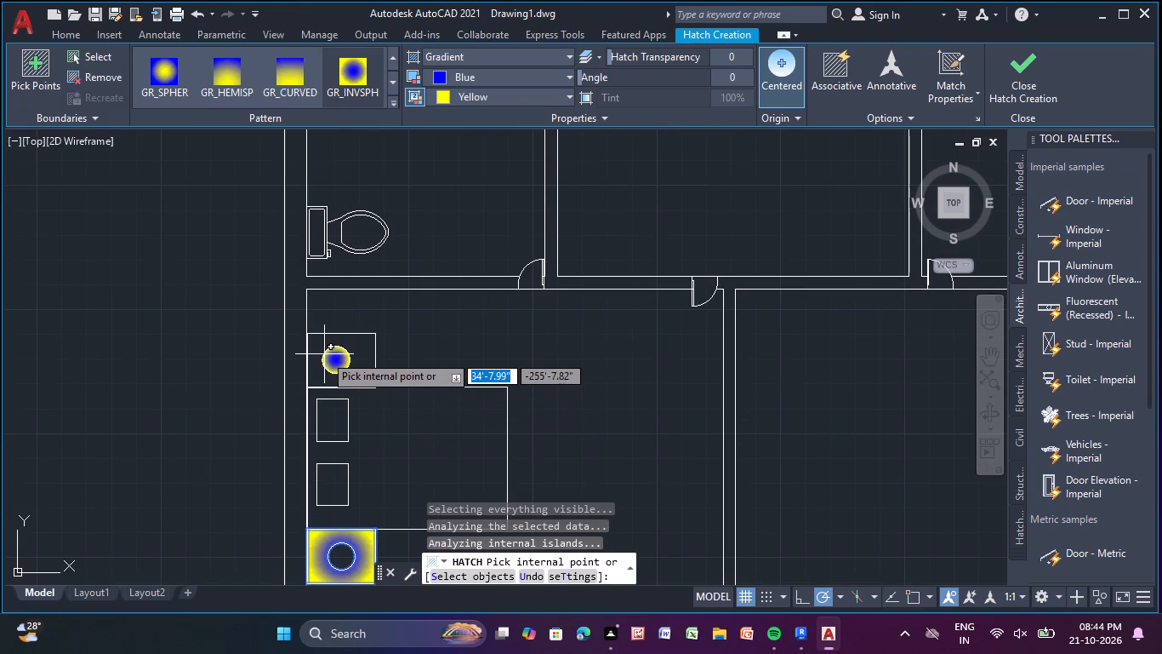
{"action": "left_click", "coordinate": [318, 343]}
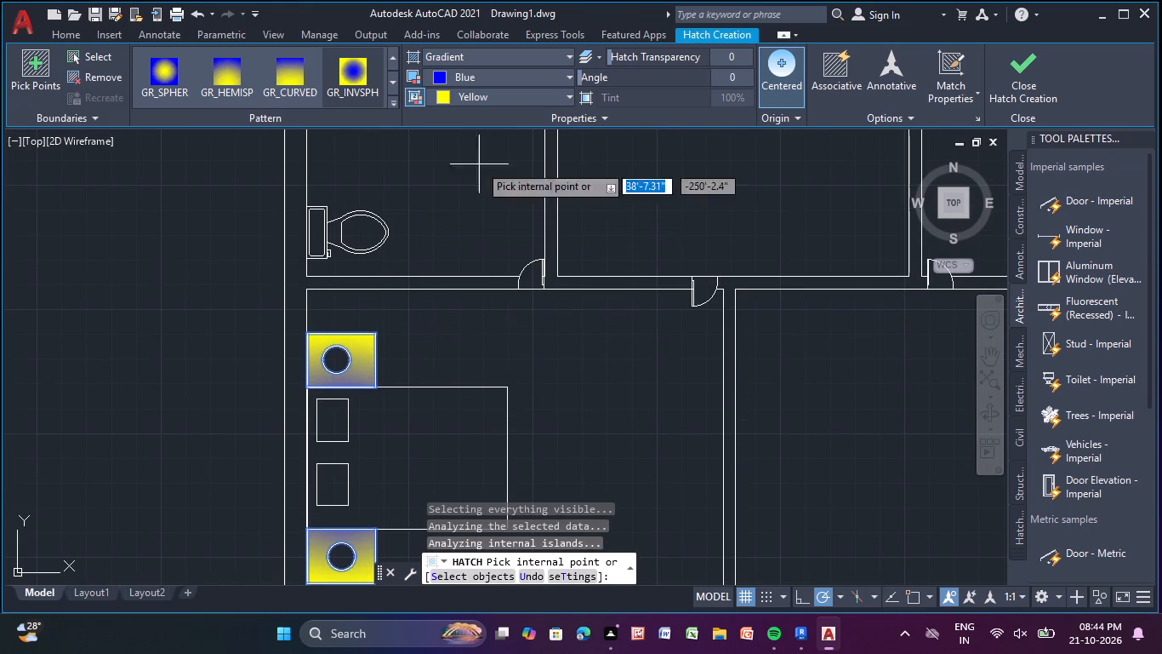
{"action": "left_click", "coordinate": [1022, 68]}
Draw a narrow strip of lines just east of the pillows, rising about 3'-6" north from the bed's south edge and returning to it.
{"action": "scroll", "coordinate": [653, 374], "scroll_direction": "down", "scroll_amount": 1}
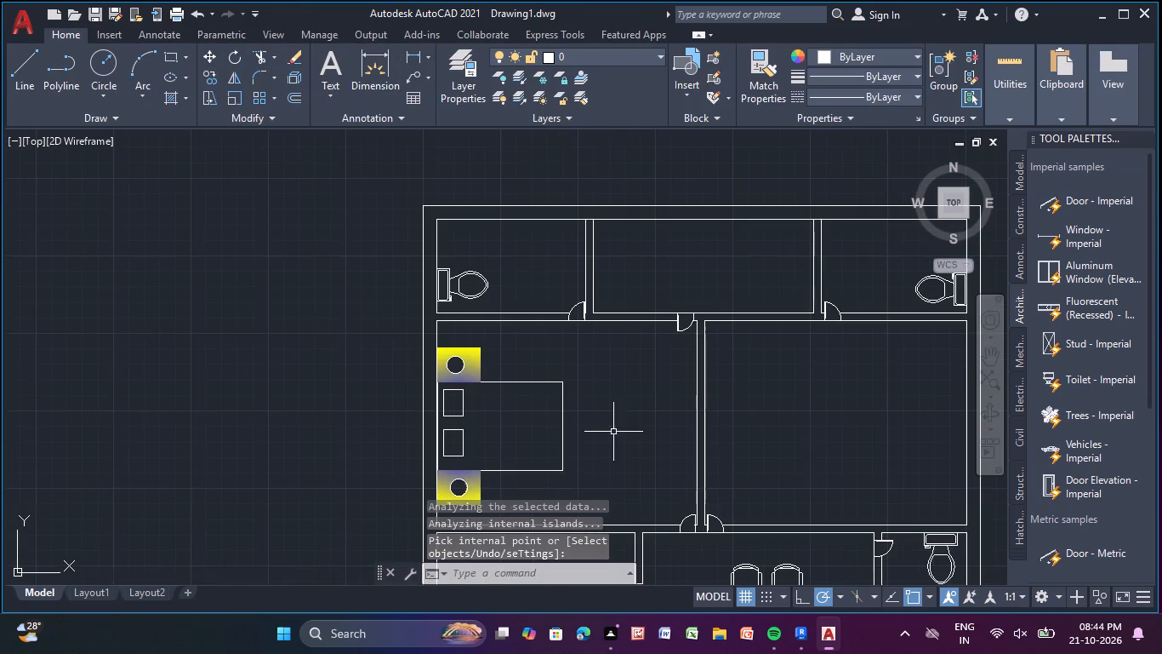
{"action": "middle_click_drag", "start_coordinate": [607, 445], "coordinate": [583, 348]}
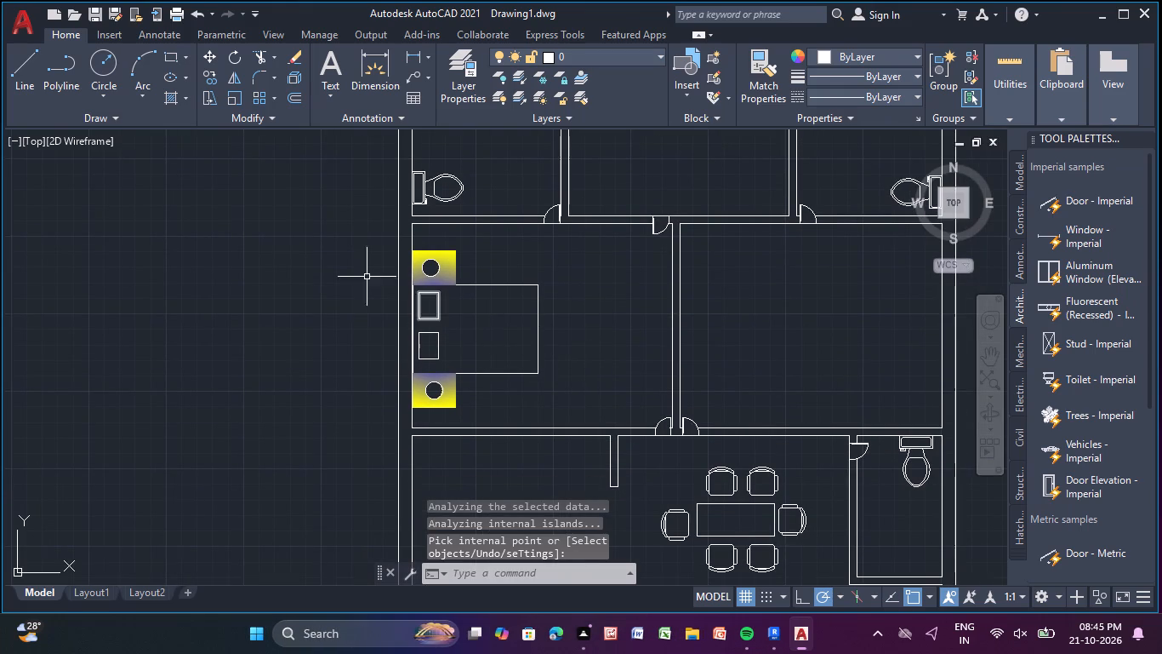
{"action": "left_click", "coordinate": [20, 68]}
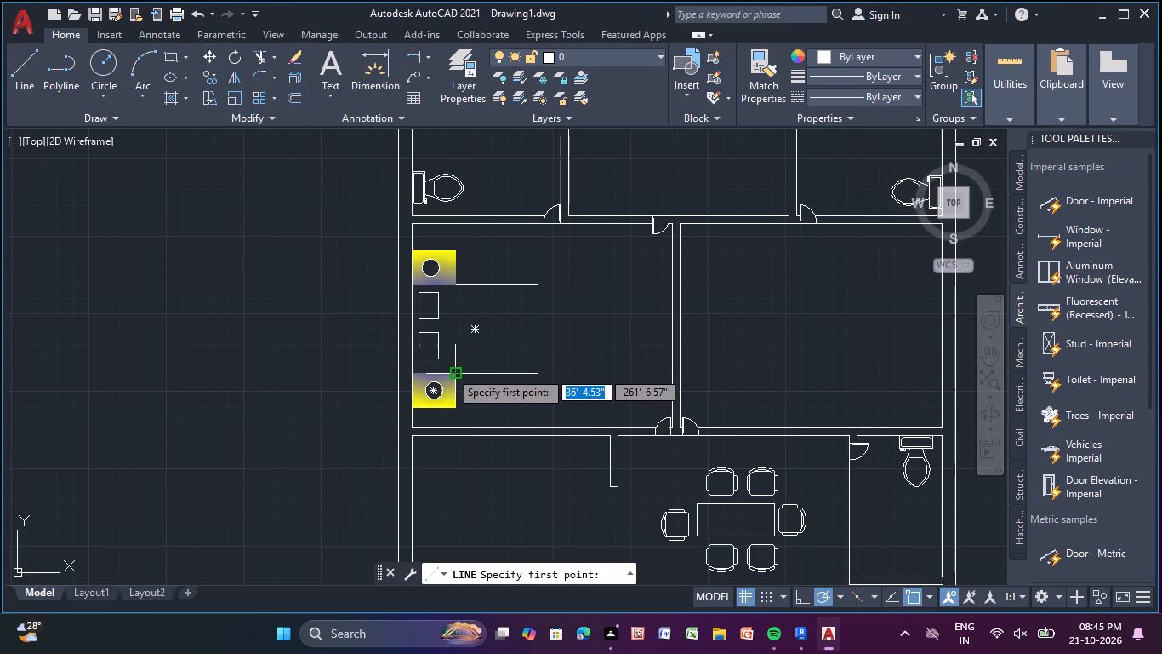
{"action": "scroll", "coordinate": [439, 370], "scroll_direction": "up", "scroll_amount": 2}
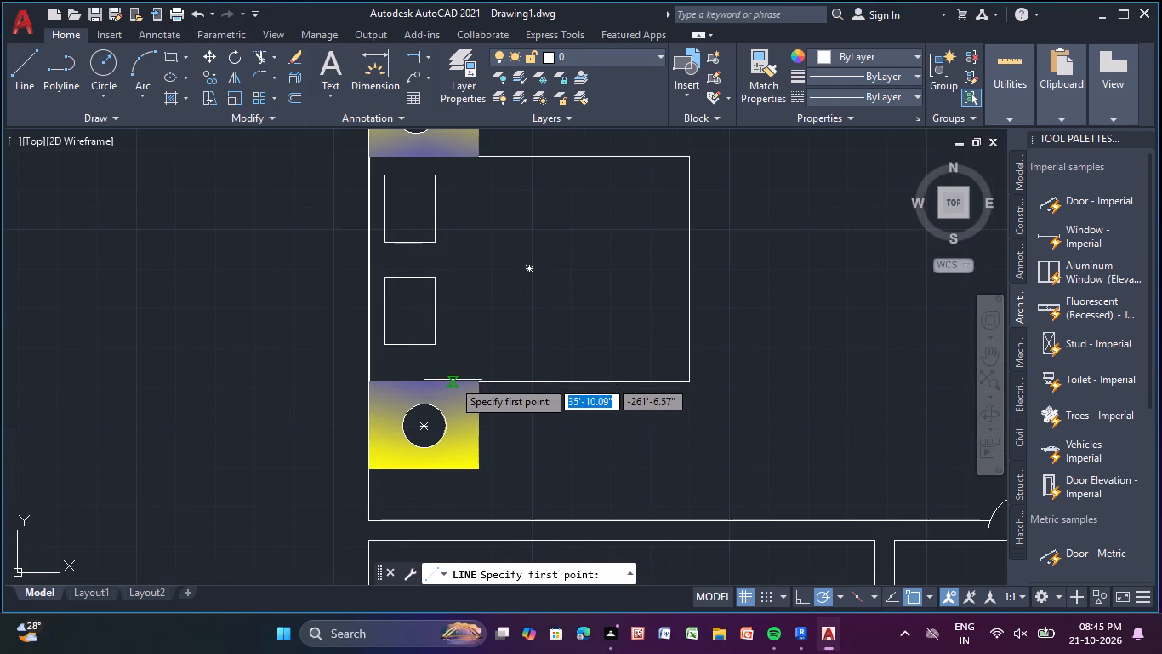
{"action": "left_click", "coordinate": [453, 380]}
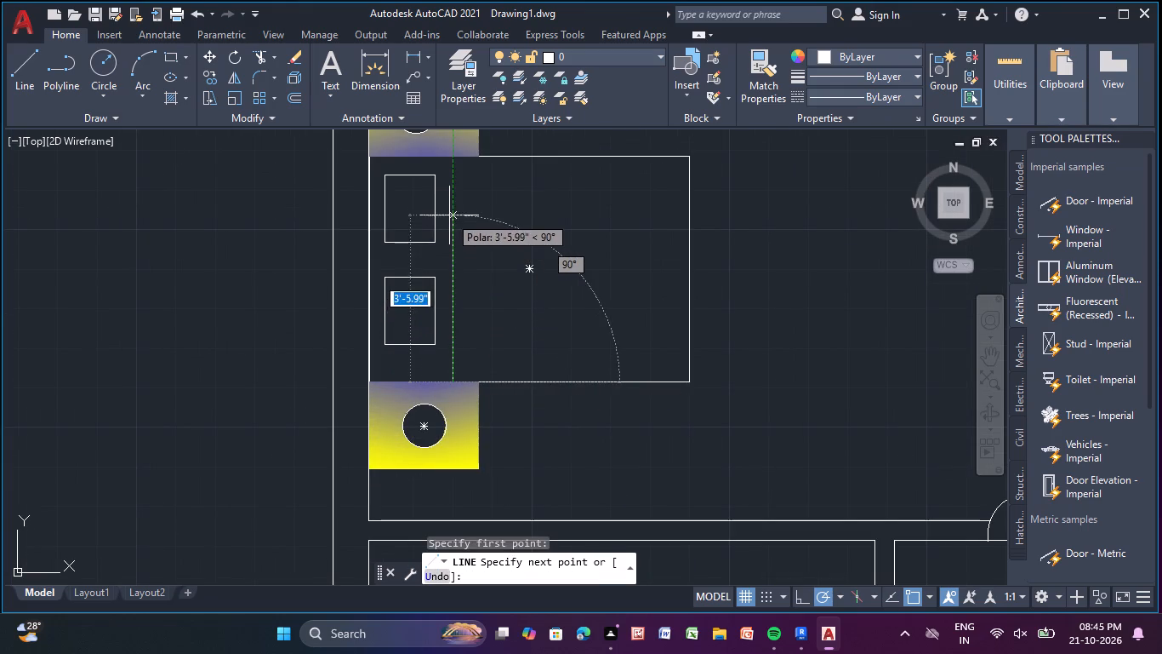
{"action": "left_click", "coordinate": [451, 211]}
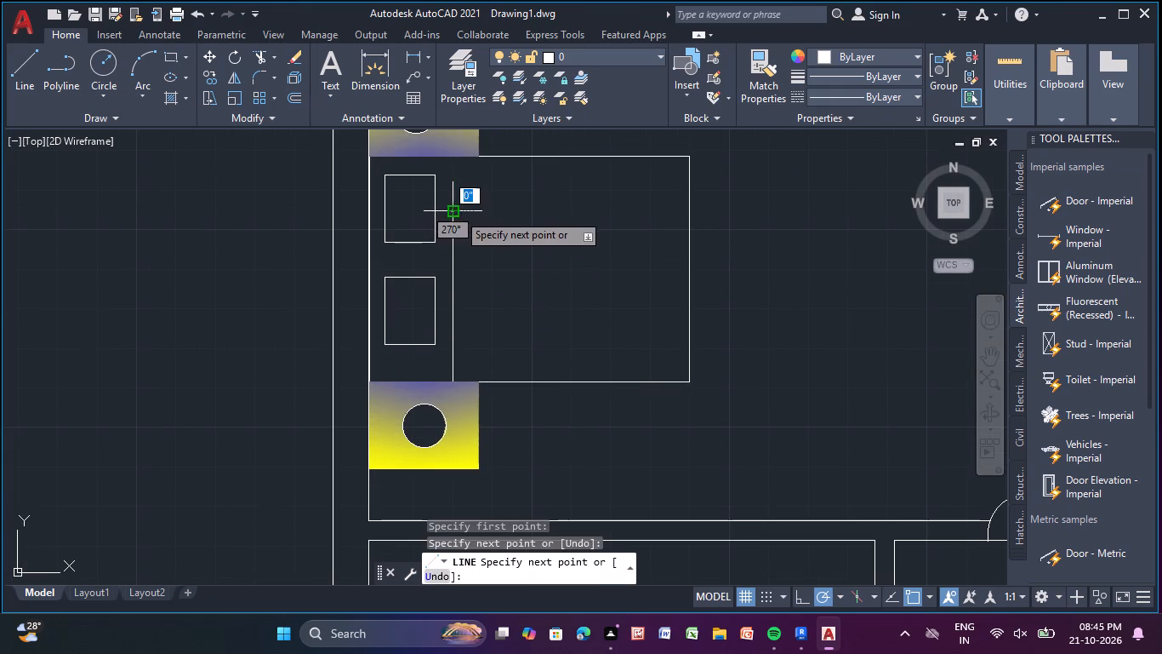
{"action": "left_click", "coordinate": [469, 213]}
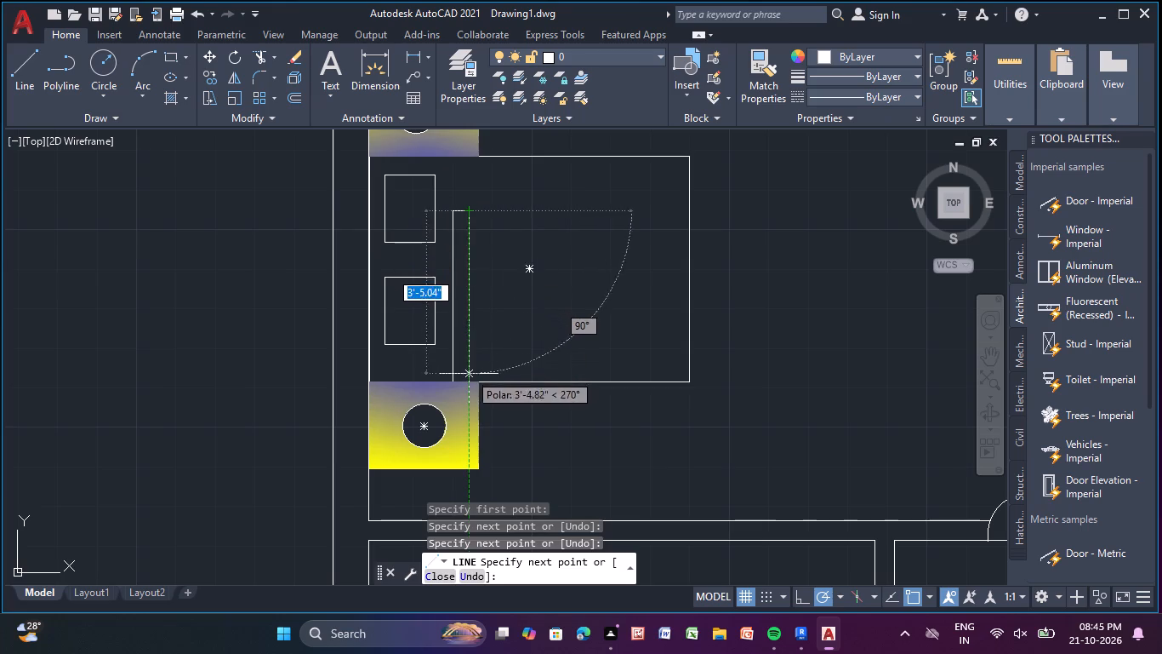
{"action": "left_click", "coordinate": [467, 379]}
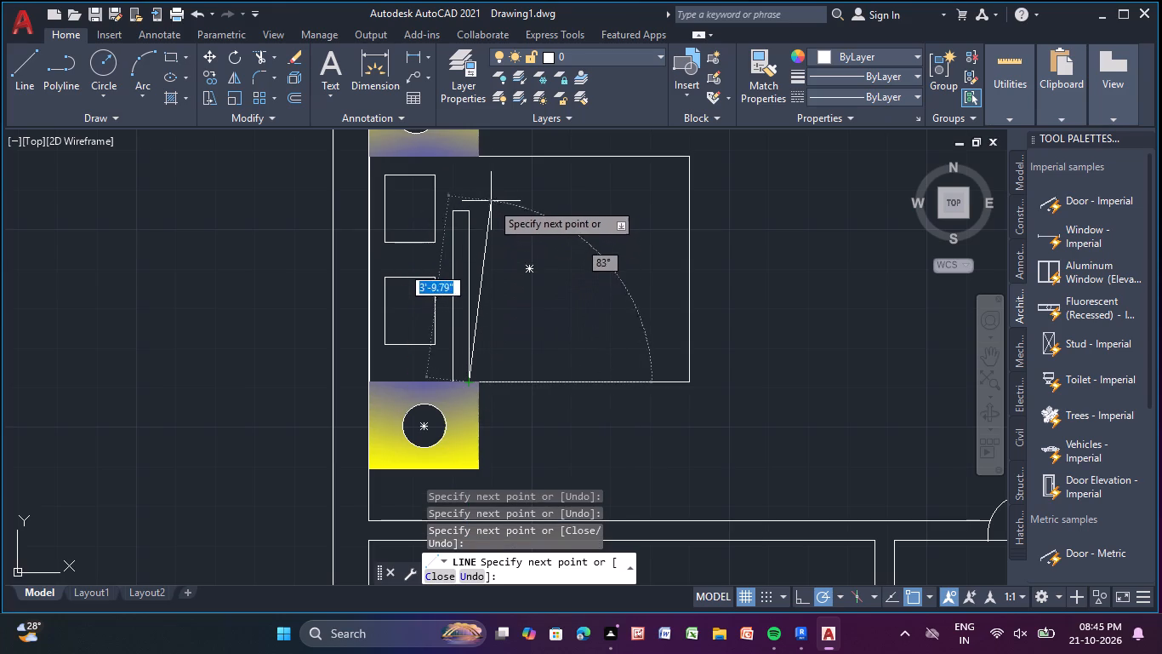
{"action": "key", "text": "Escape"}
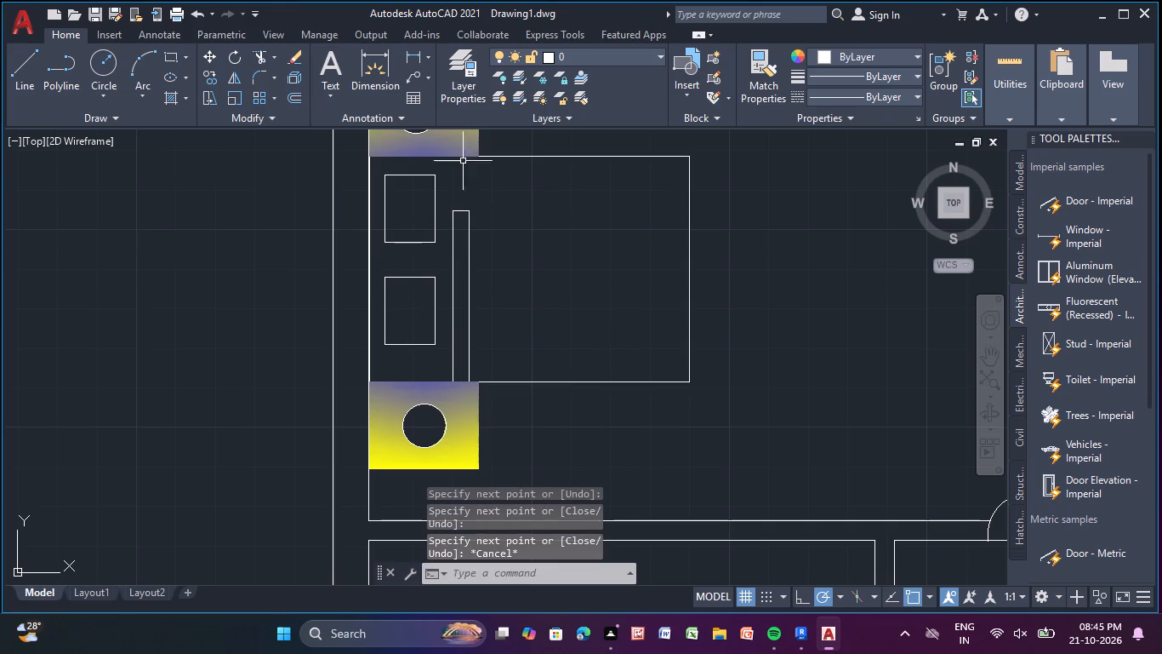
Draw a triangle with an 11" base running east from the strip's northwest corner and its apex at the north bedside table's southeast corner.
{"action": "left_click", "coordinate": [25, 54]}
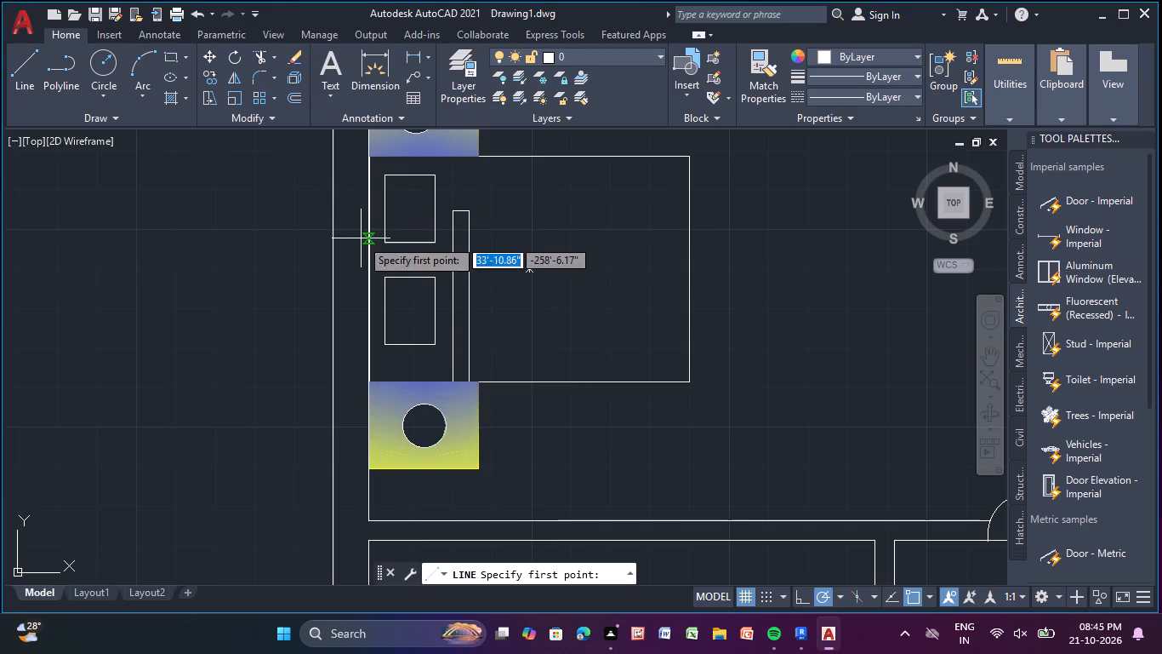
{"action": "middle_click_drag", "start_coordinate": [389, 242], "coordinate": [334, 322]}
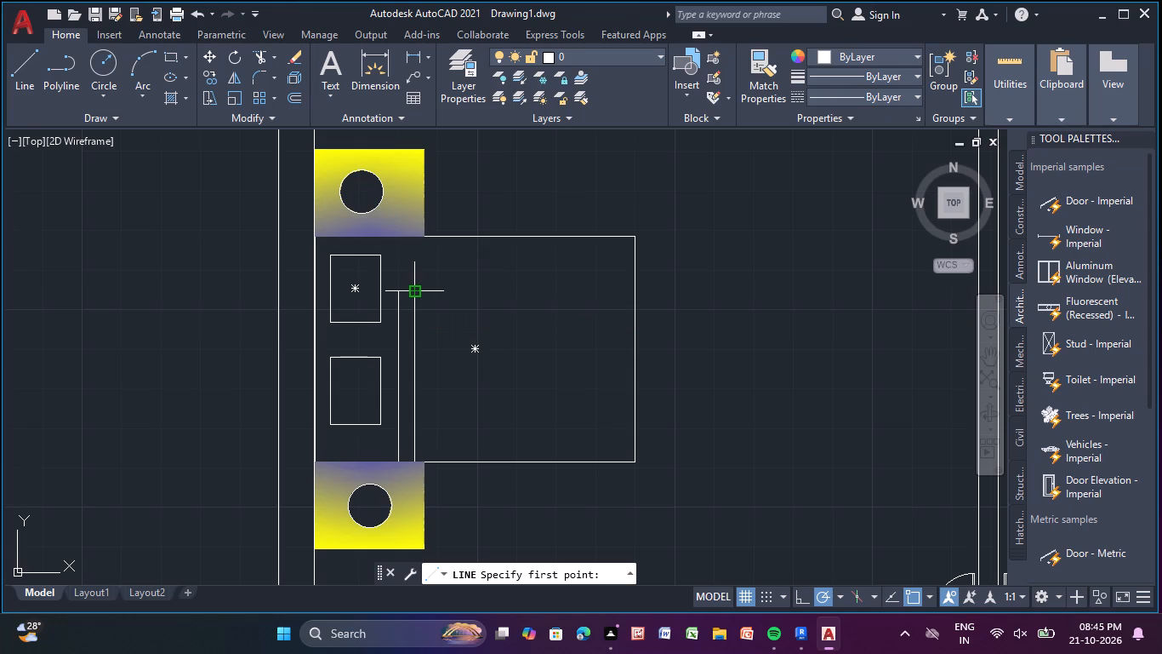
{"action": "scroll", "coordinate": [416, 294], "scroll_direction": "up", "scroll_amount": 2}
{"action": "left_click", "coordinate": [369, 290]}
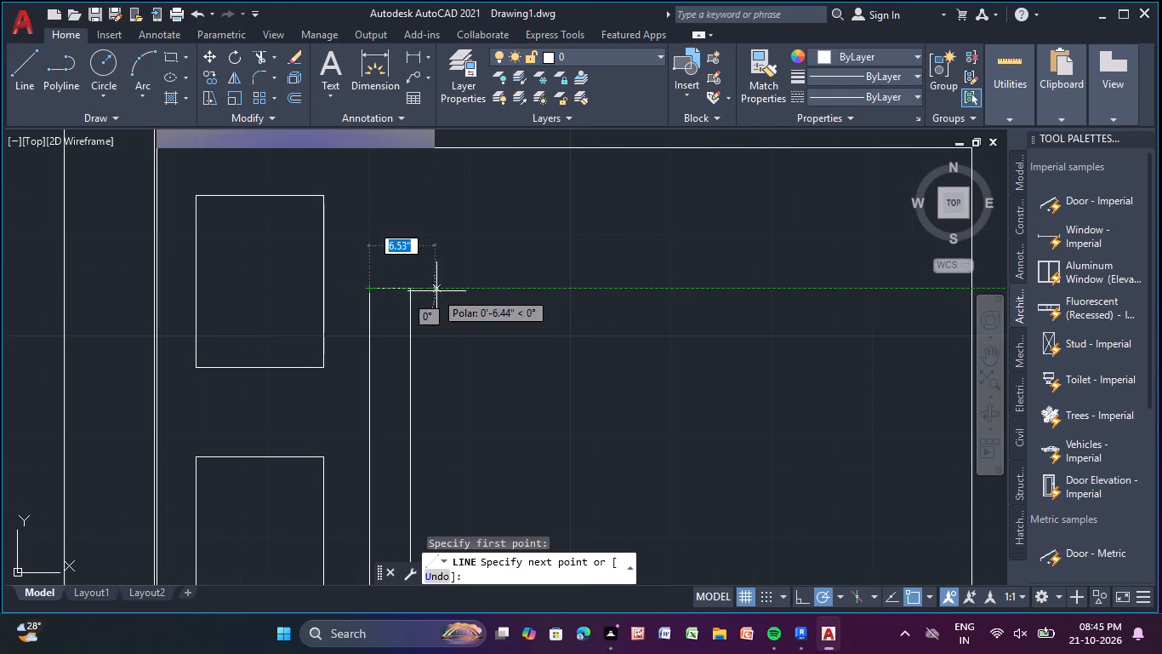
{"action": "left_click", "coordinate": [481, 292]}
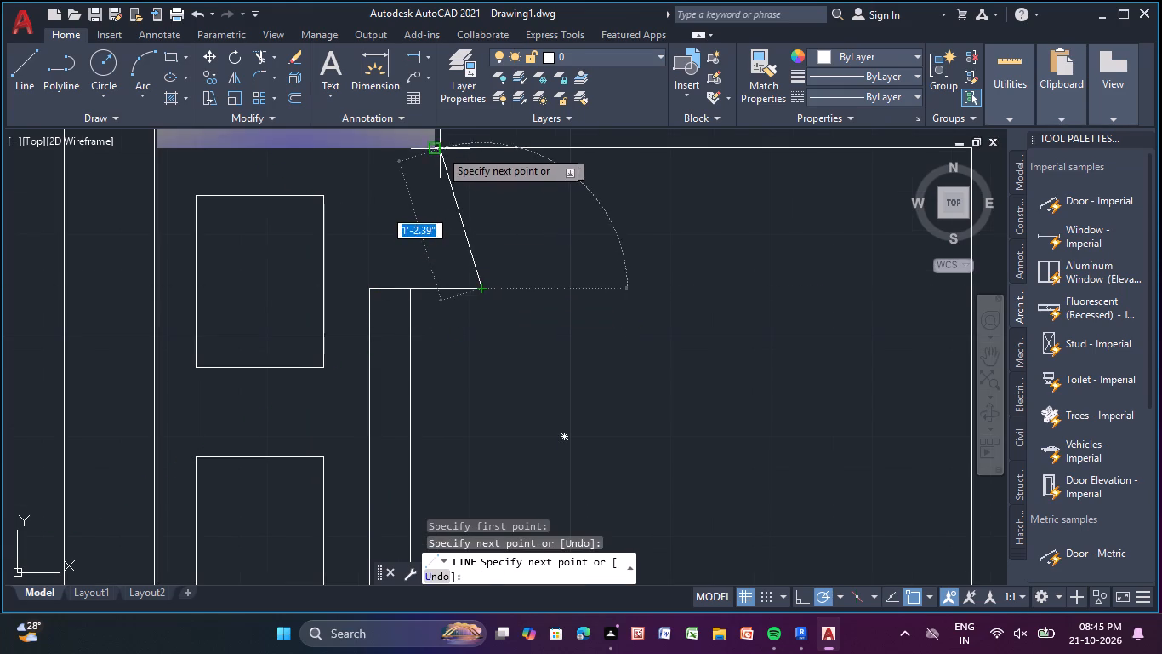
{"action": "left_click", "coordinate": [439, 147]}
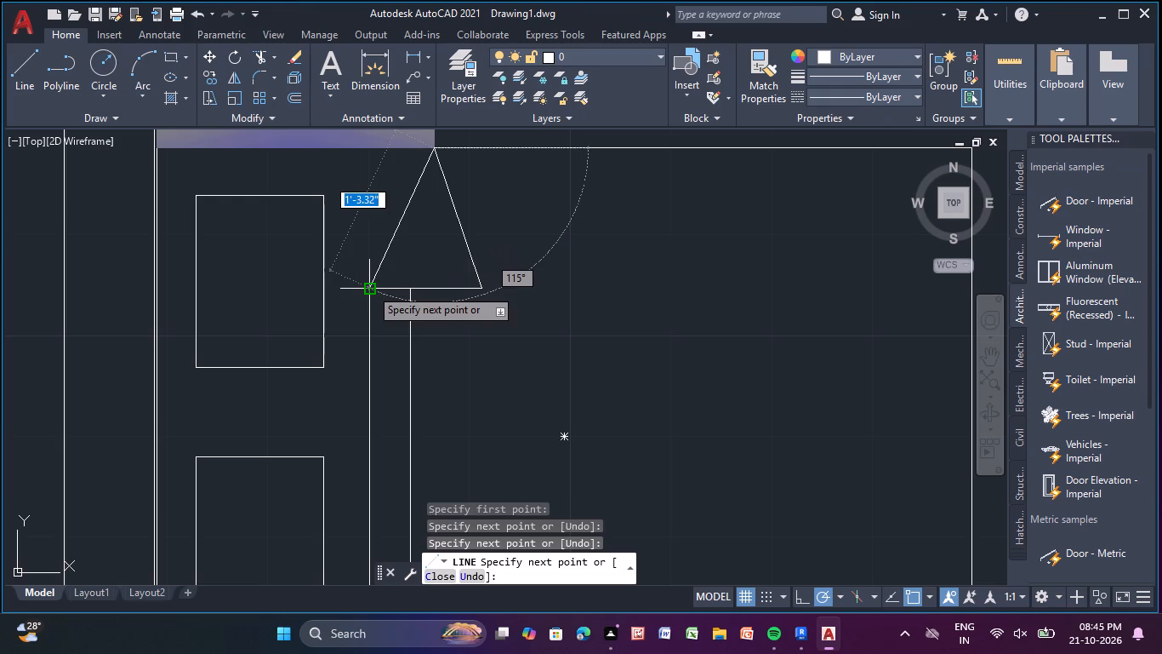
{"action": "left_click", "coordinate": [370, 288]}
{"action": "key", "text": "Escape"}
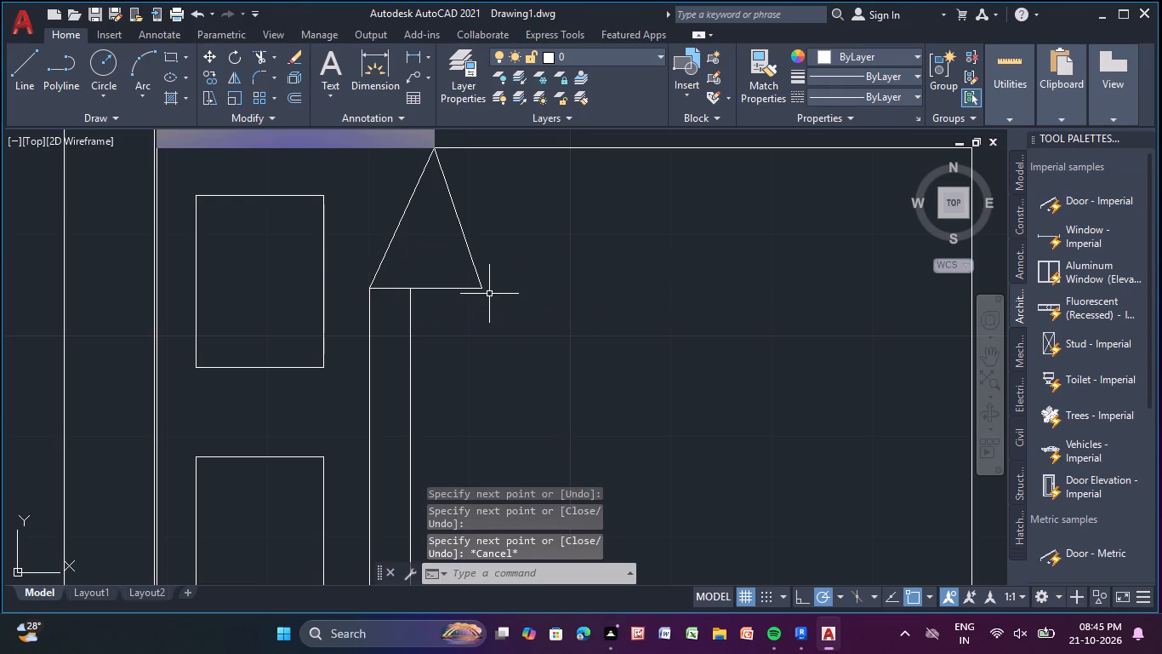
Copy the bed rectangle from the west bedroom into the east bedroom, placing its east edge against the east wall.
{"action": "scroll", "coordinate": [477, 292], "scroll_direction": "down", "scroll_amount": 4}
{"action": "middle_click_drag", "start_coordinate": [499, 329], "coordinate": [476, 301]}
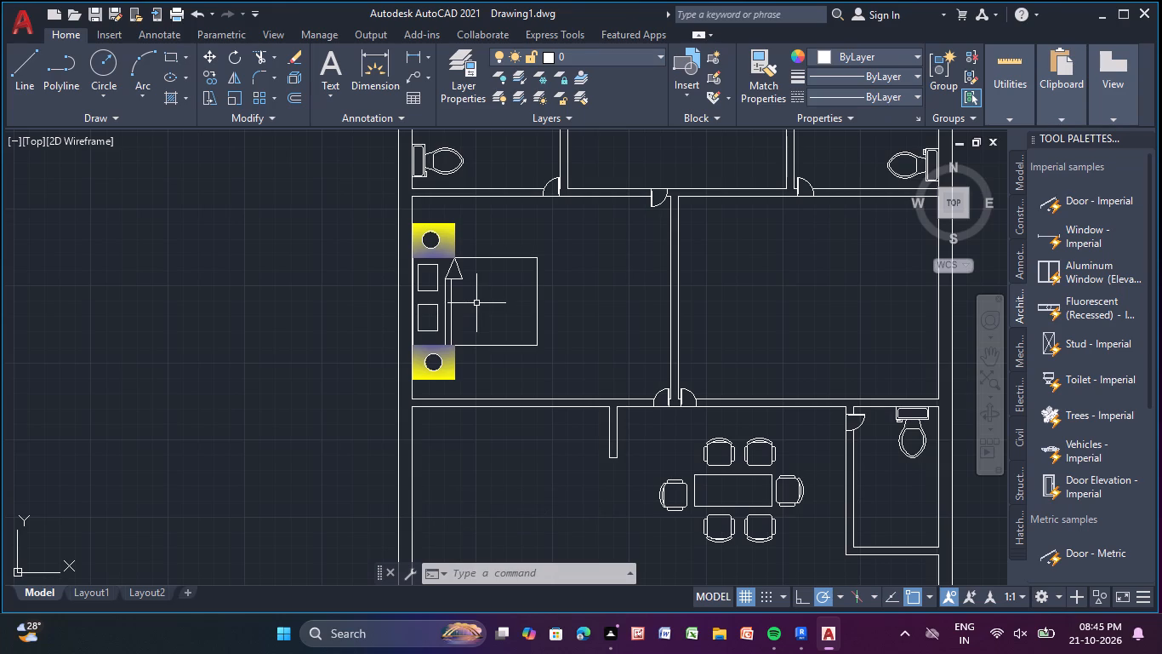
{"action": "middle_click_drag", "start_coordinate": [470, 310], "coordinate": [318, 359]}
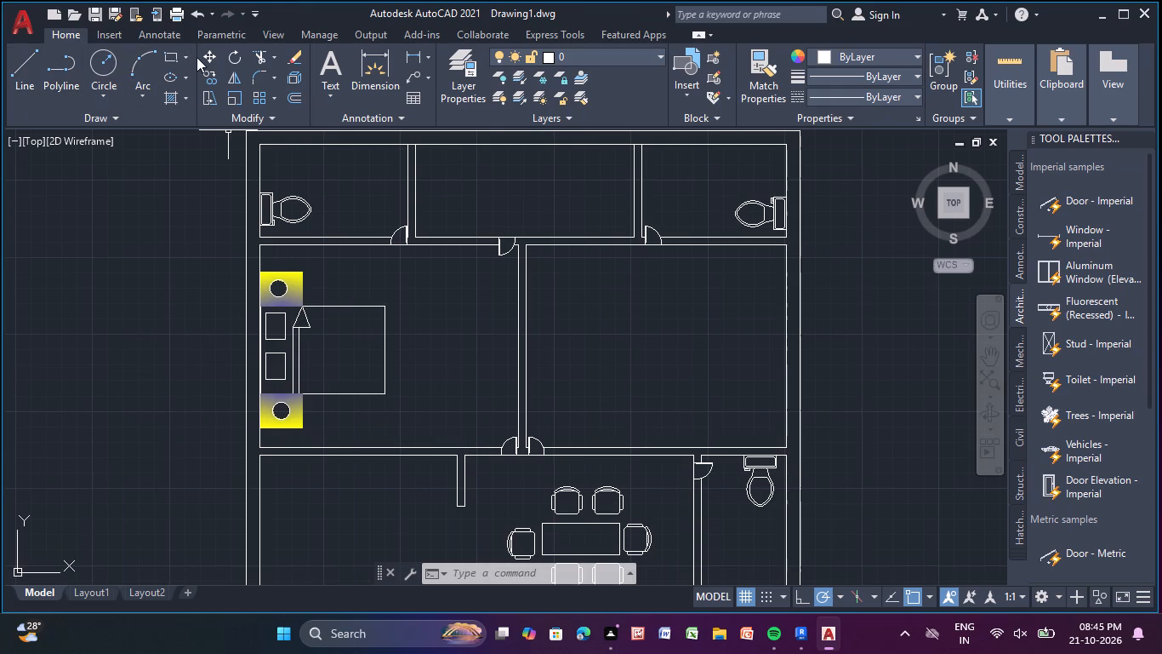
{"action": "left_click", "coordinate": [343, 305]}
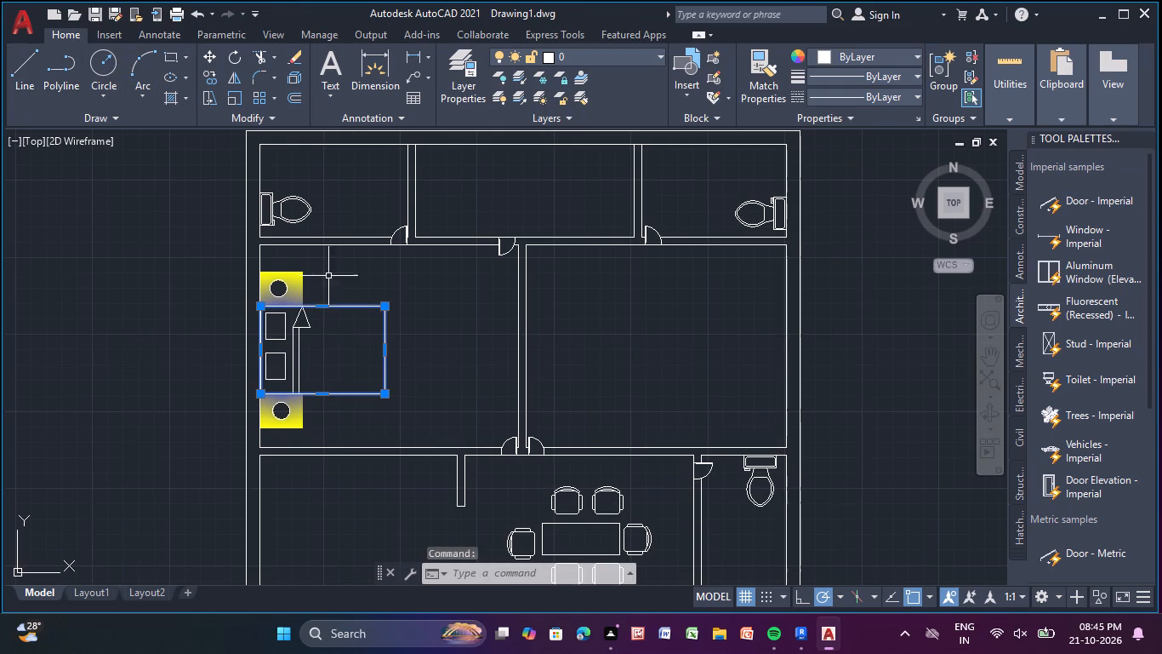
{"action": "left_click", "coordinate": [214, 77]}
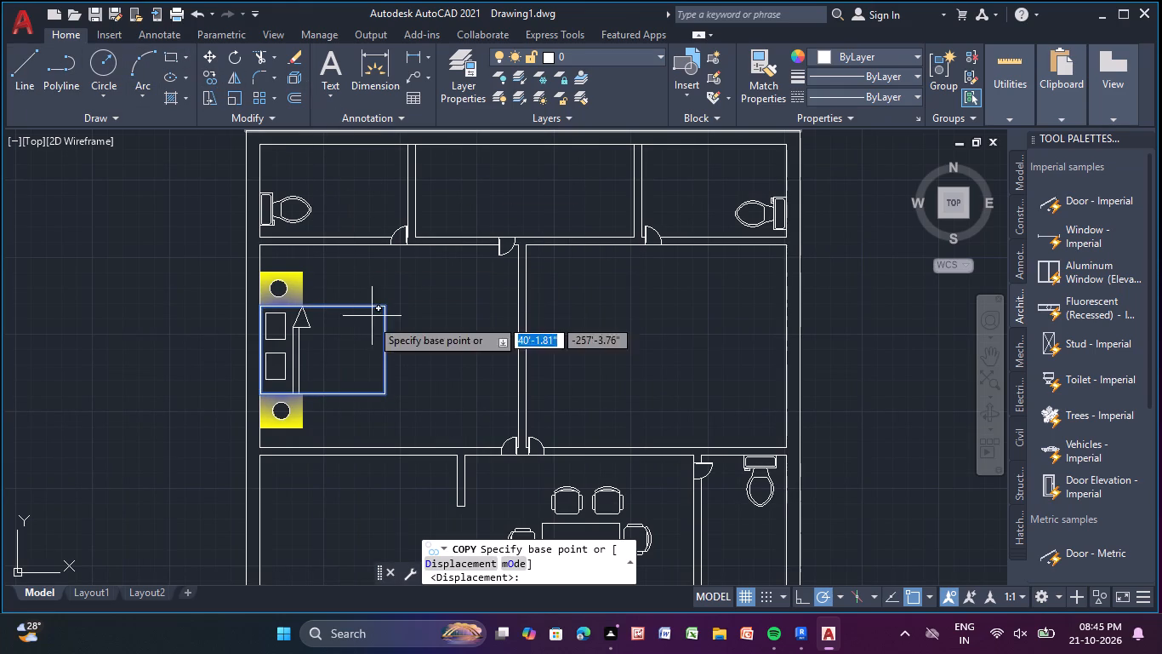
{"action": "left_click", "coordinate": [384, 347]}
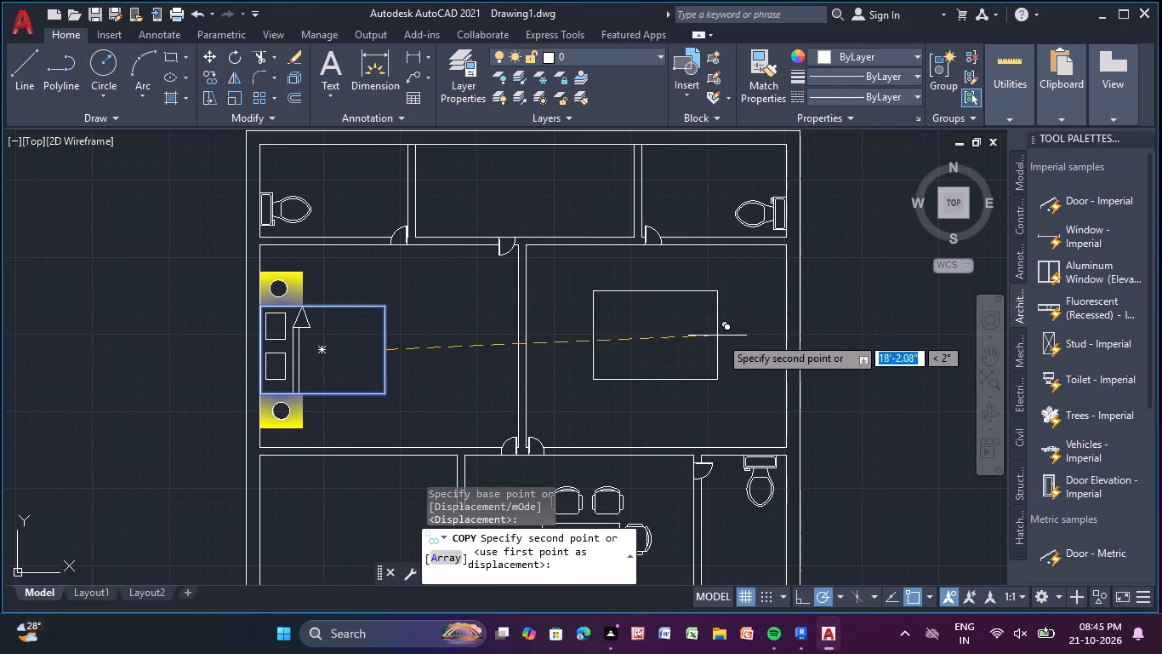
{"action": "left_click", "coordinate": [783, 346]}
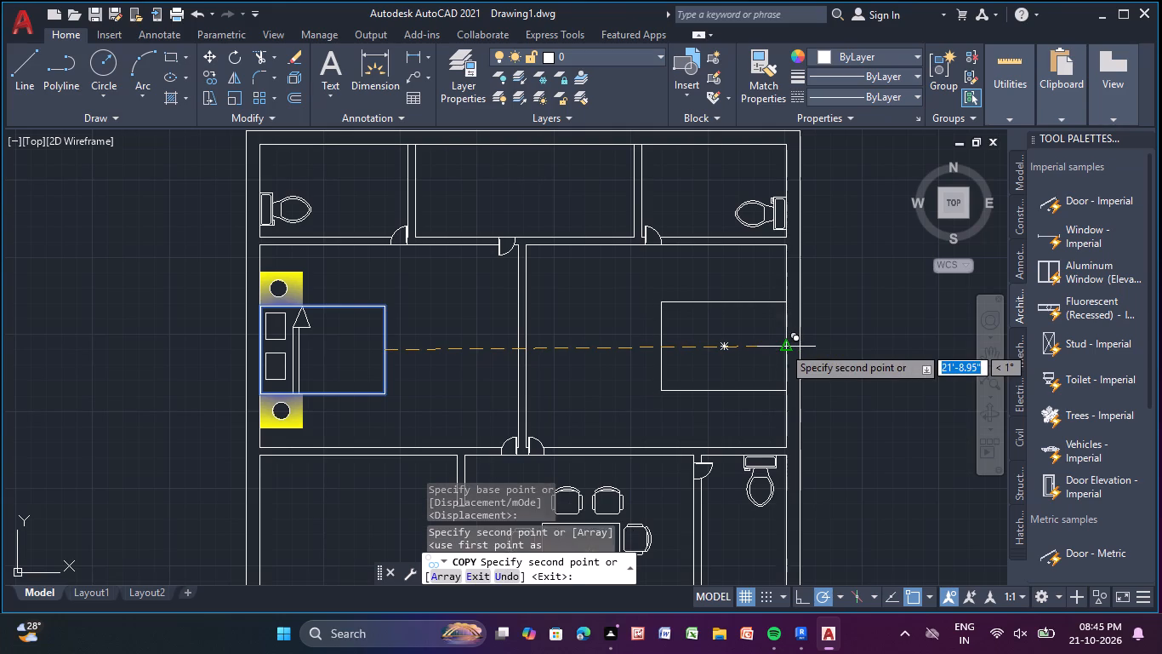
{"action": "key", "text": "Escape"}
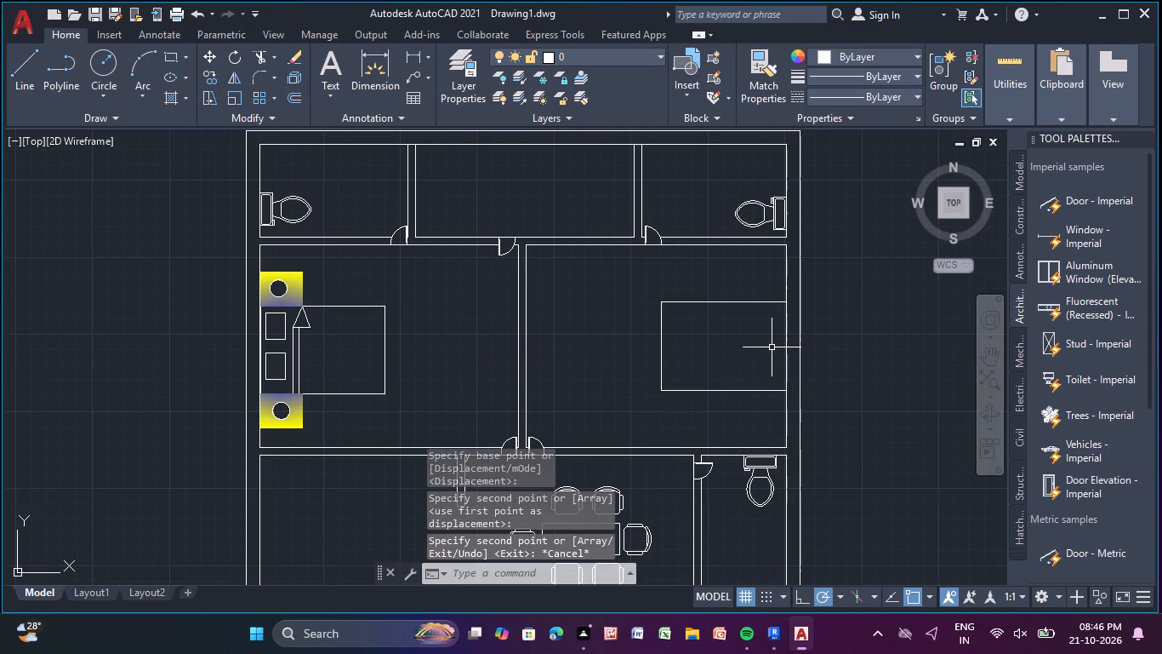
Group the two pillow rectangles on the west bed.
{"action": "scroll", "coordinate": [266, 341], "scroll_direction": "up", "scroll_amount": 2}
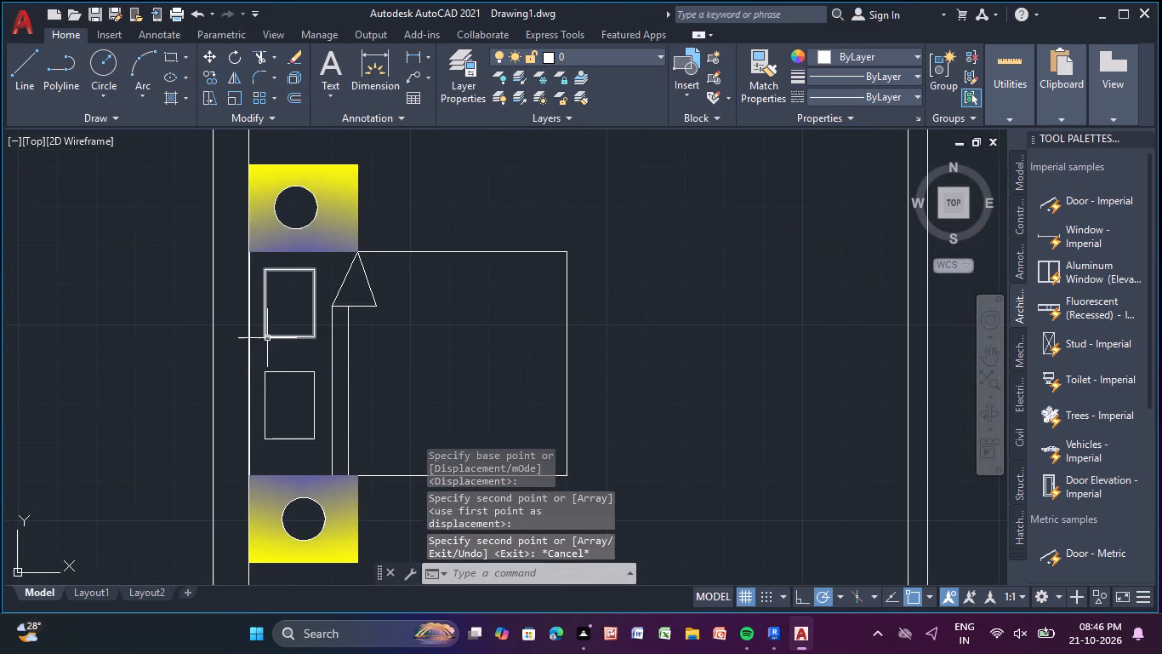
{"action": "left_click", "coordinate": [267, 338]}
{"action": "left_click", "coordinate": [279, 370]}
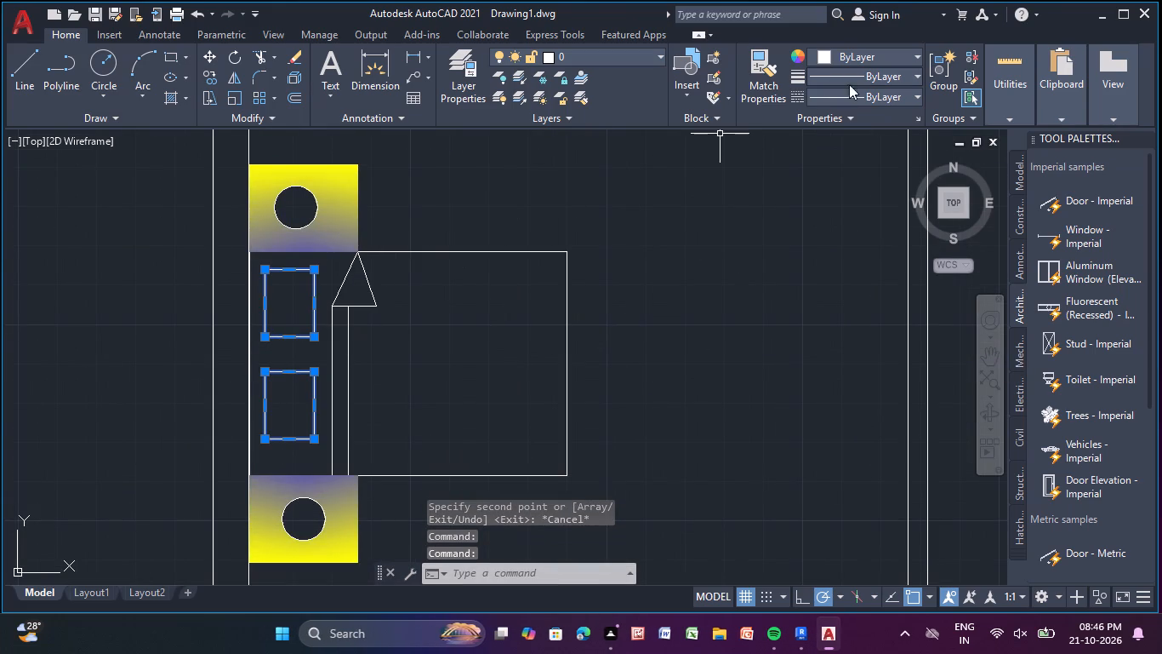
{"action": "left_click", "coordinate": [943, 70]}
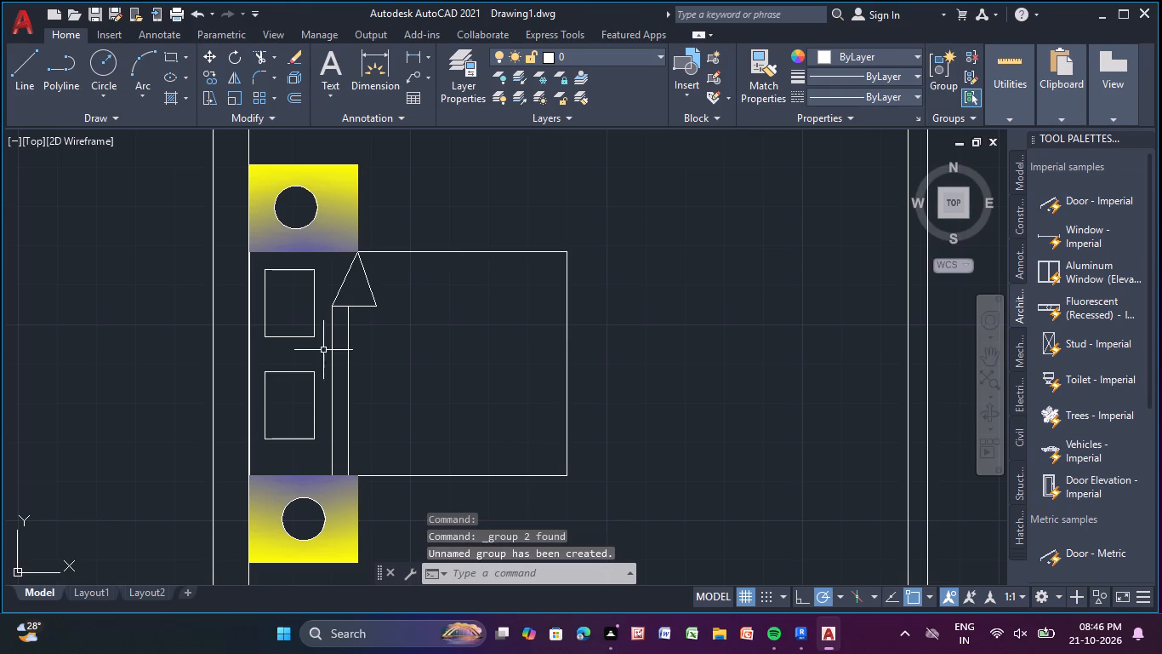
Copy the grouped pillows from the west bed onto the east bed, just inside its edge along the east wall.
{"action": "left_click", "coordinate": [302, 335]}
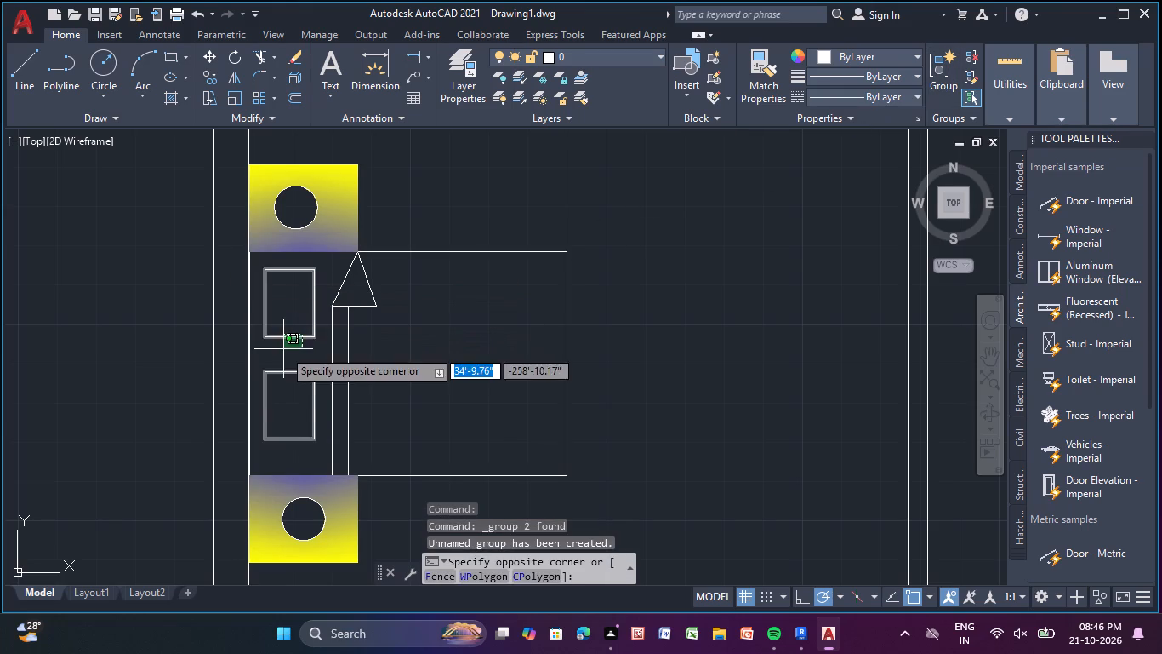
{"action": "left_click", "coordinate": [283, 349]}
{"action": "left_click_drag", "start_coordinate": [207, 76], "coordinate": [206, 83]}
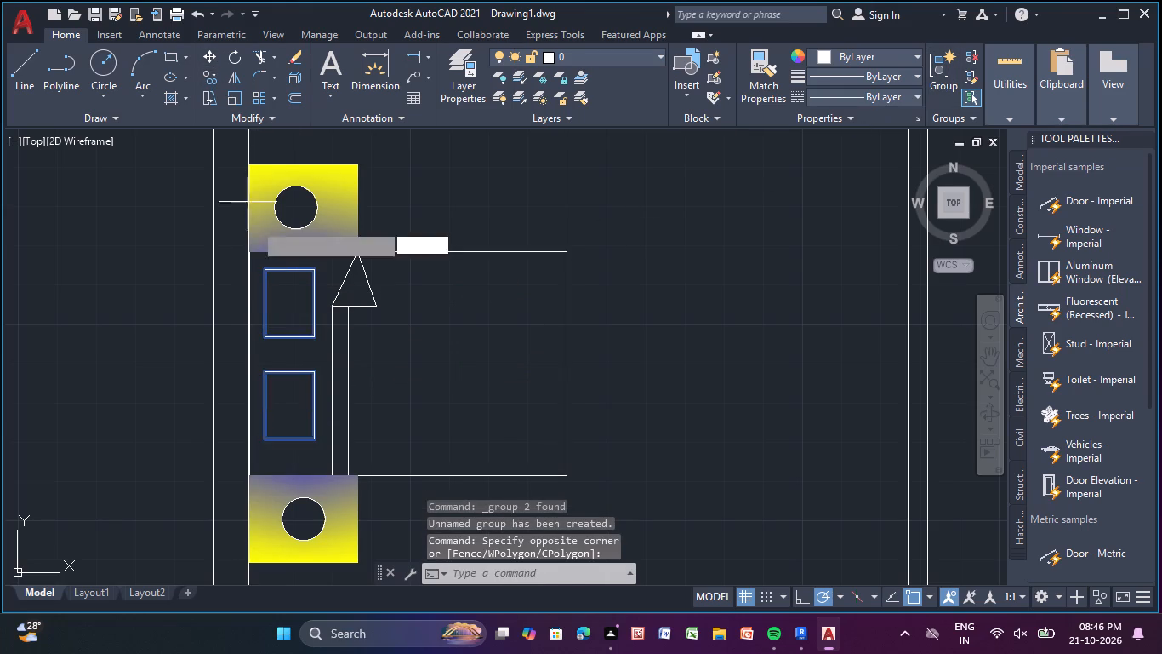
{"action": "left_click", "coordinate": [287, 331]}
{"action": "middle_click_drag", "start_coordinate": [527, 336], "coordinate": [0, 300]}
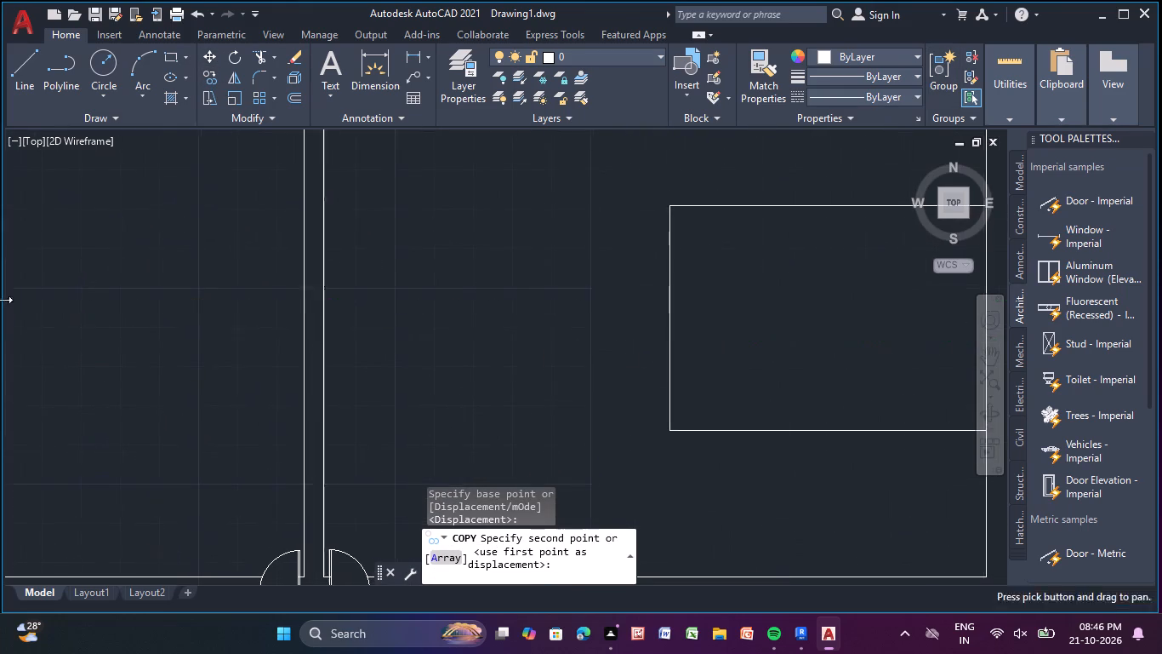
{"action": "middle_click_drag", "start_coordinate": [639, 300], "coordinate": [48, 297]}
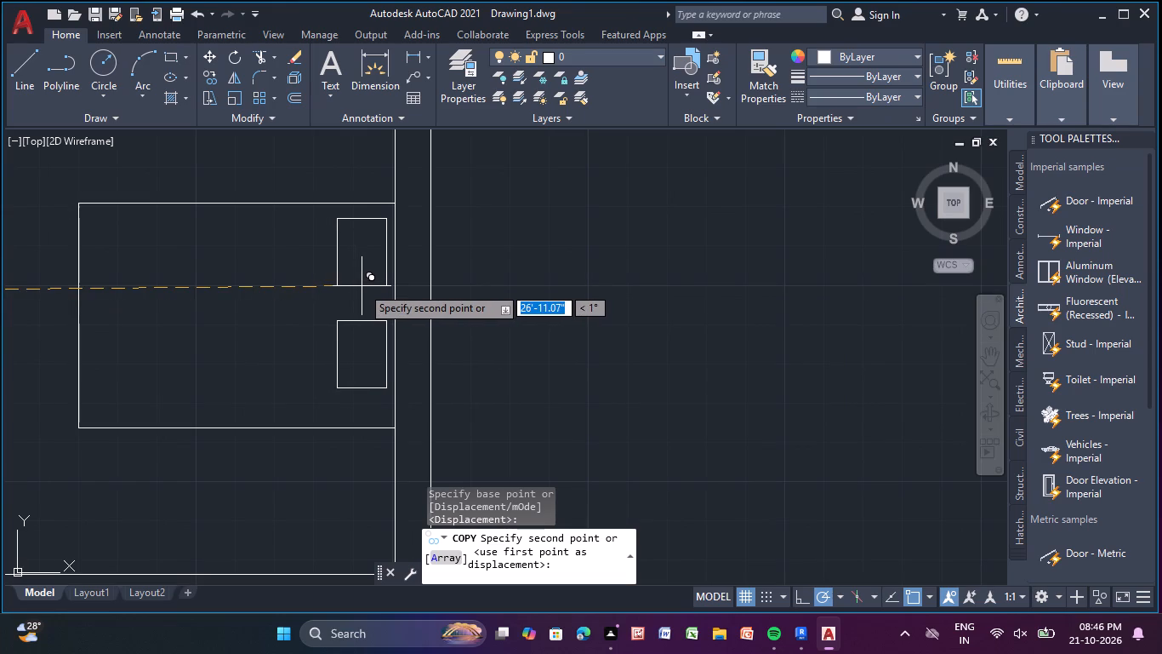
{"action": "left_click", "coordinate": [356, 286]}
{"action": "scroll", "coordinate": [356, 286], "scroll_direction": "down", "scroll_amount": 2}
{"action": "middle_click_drag", "start_coordinate": [355, 287], "coordinate": [455, 291]}
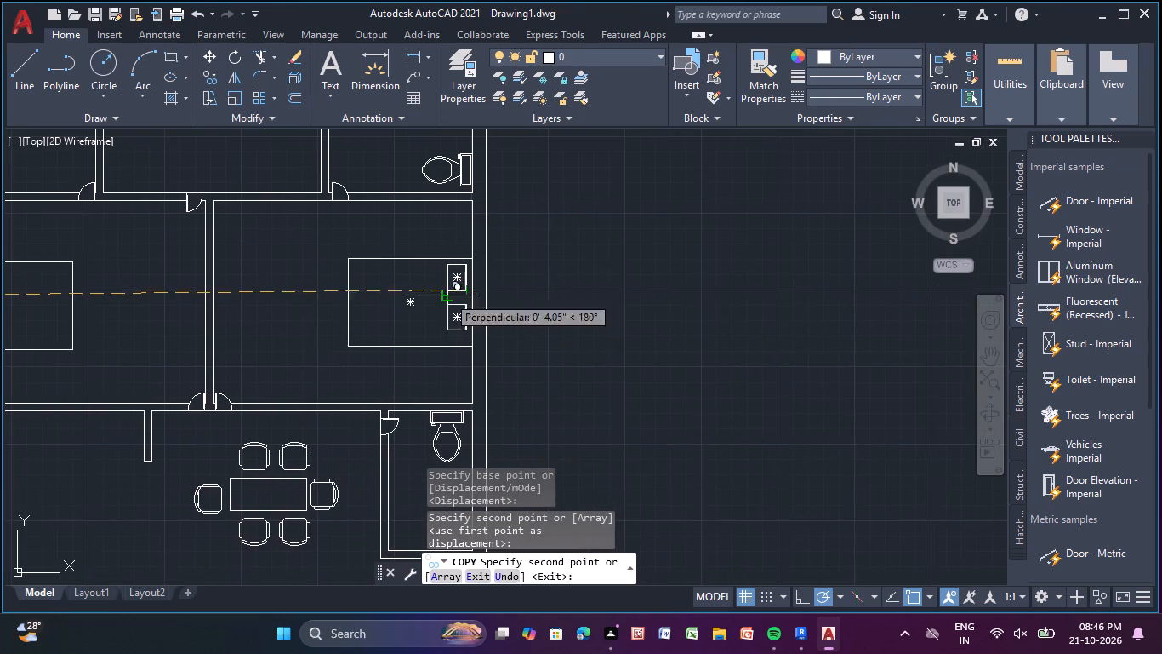
{"action": "key", "text": "Escape"}
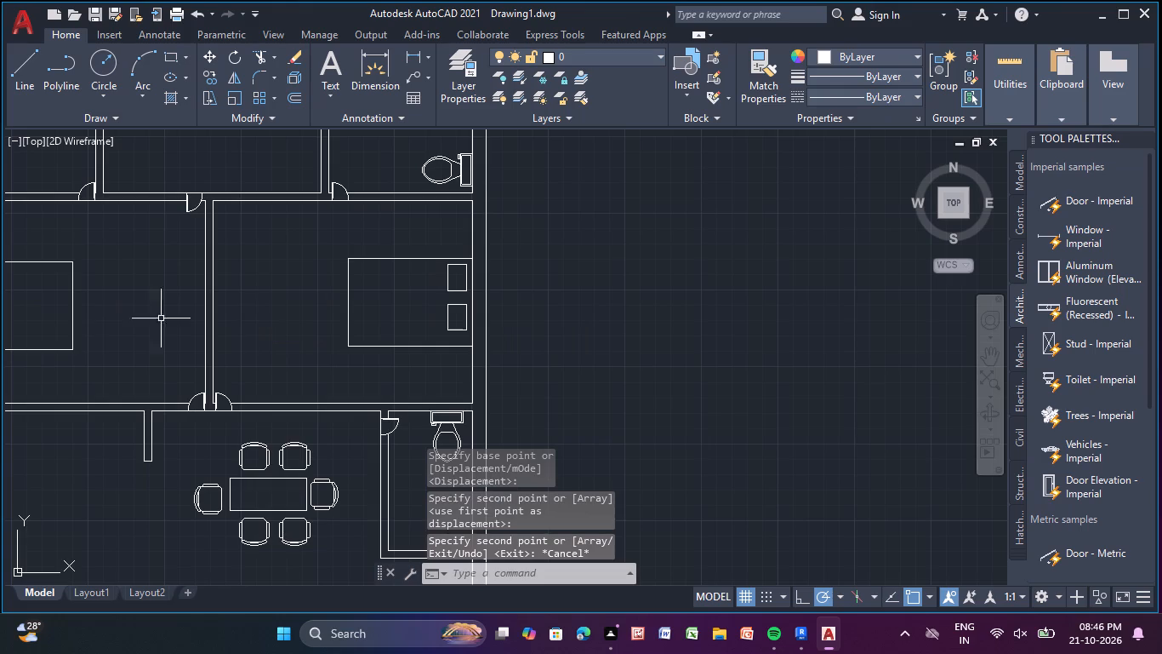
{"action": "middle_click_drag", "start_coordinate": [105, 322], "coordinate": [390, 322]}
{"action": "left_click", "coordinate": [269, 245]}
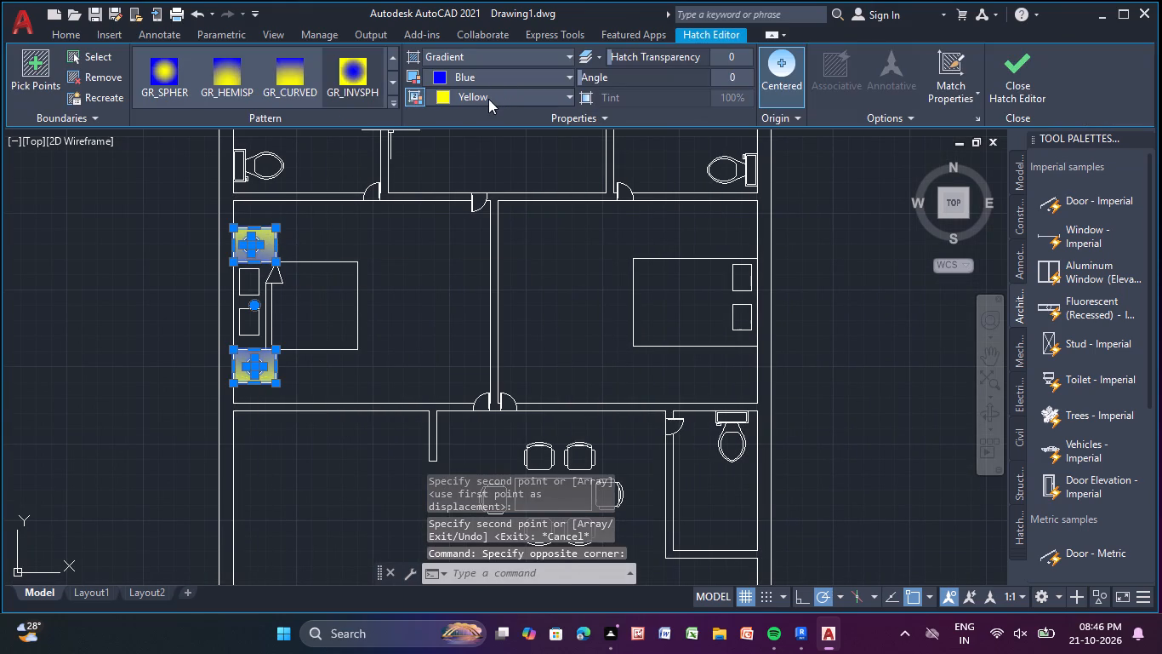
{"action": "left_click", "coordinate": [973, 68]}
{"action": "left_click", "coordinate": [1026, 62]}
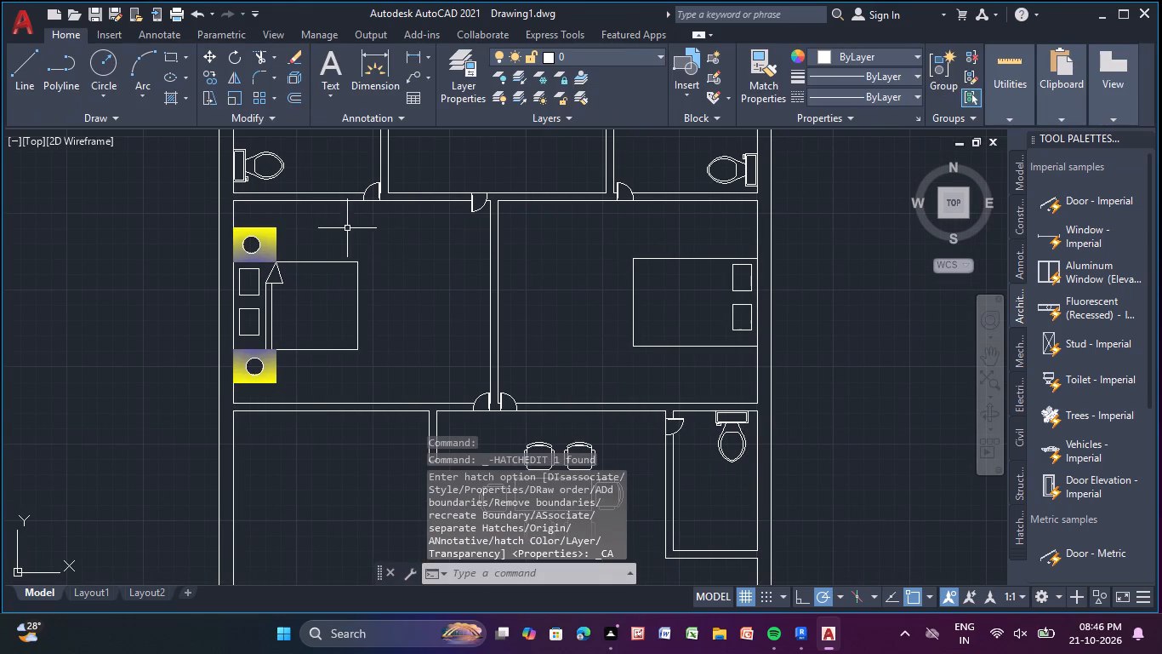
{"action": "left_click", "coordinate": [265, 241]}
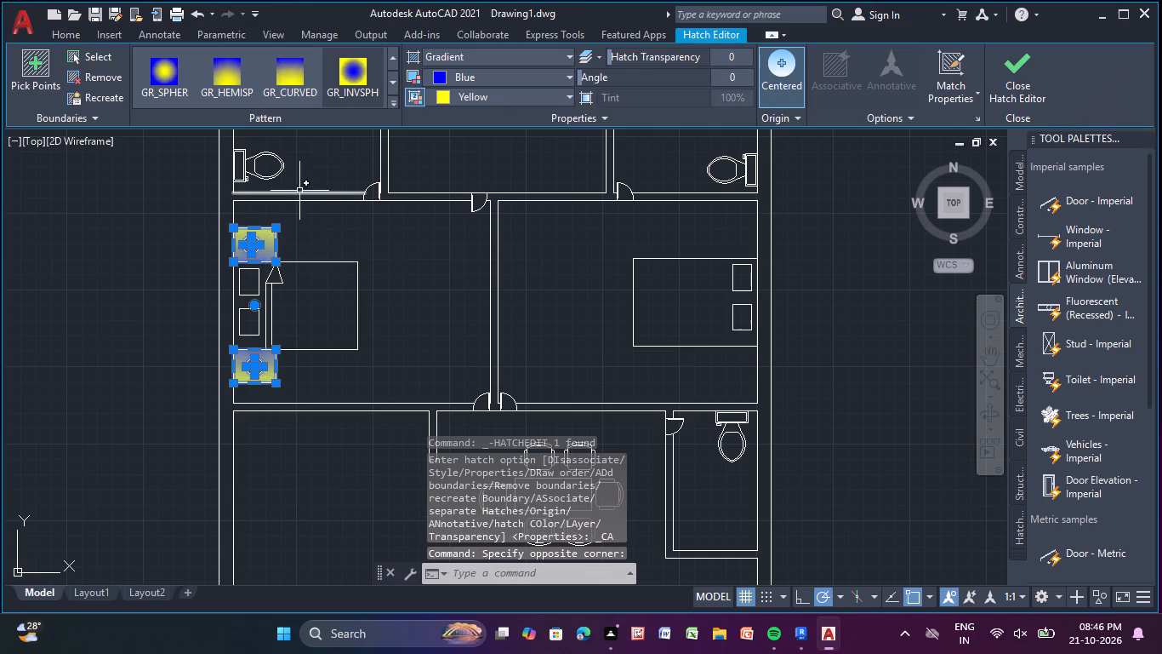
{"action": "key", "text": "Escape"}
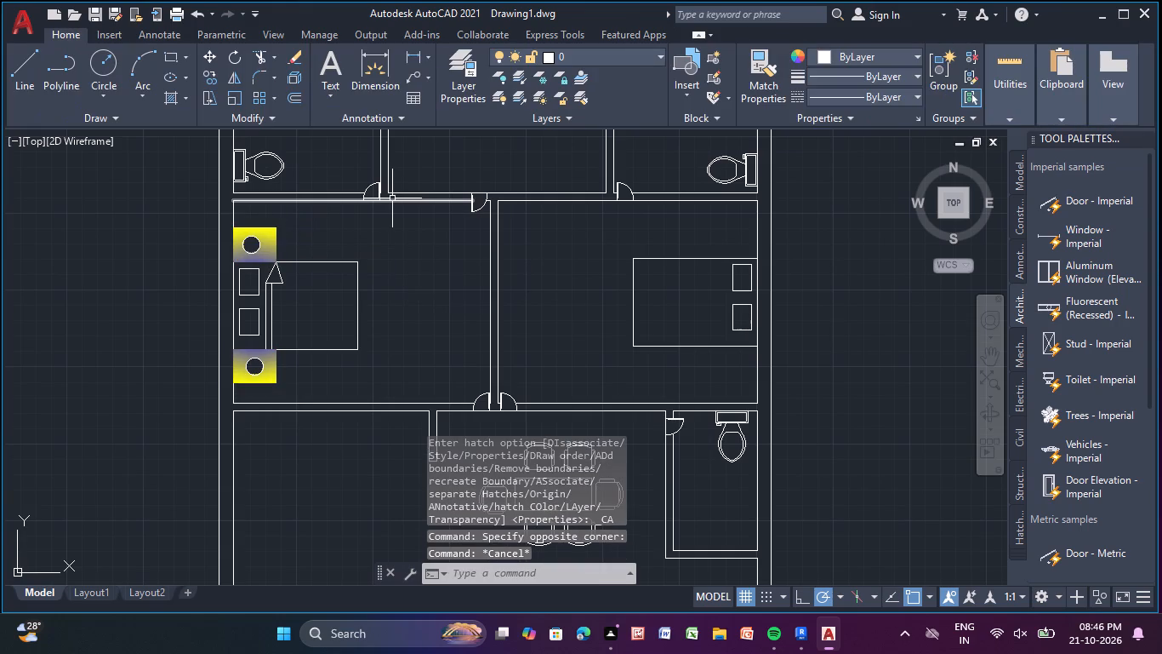
Copy the gradient hatch of both bedside tables to the east bedroom, against the east wall on the north and south sides of the bed.
{"action": "scroll", "coordinate": [332, 221], "scroll_direction": "down", "scroll_amount": 1}
{"action": "scroll", "coordinate": [253, 344], "scroll_direction": "up", "scroll_amount": 4}
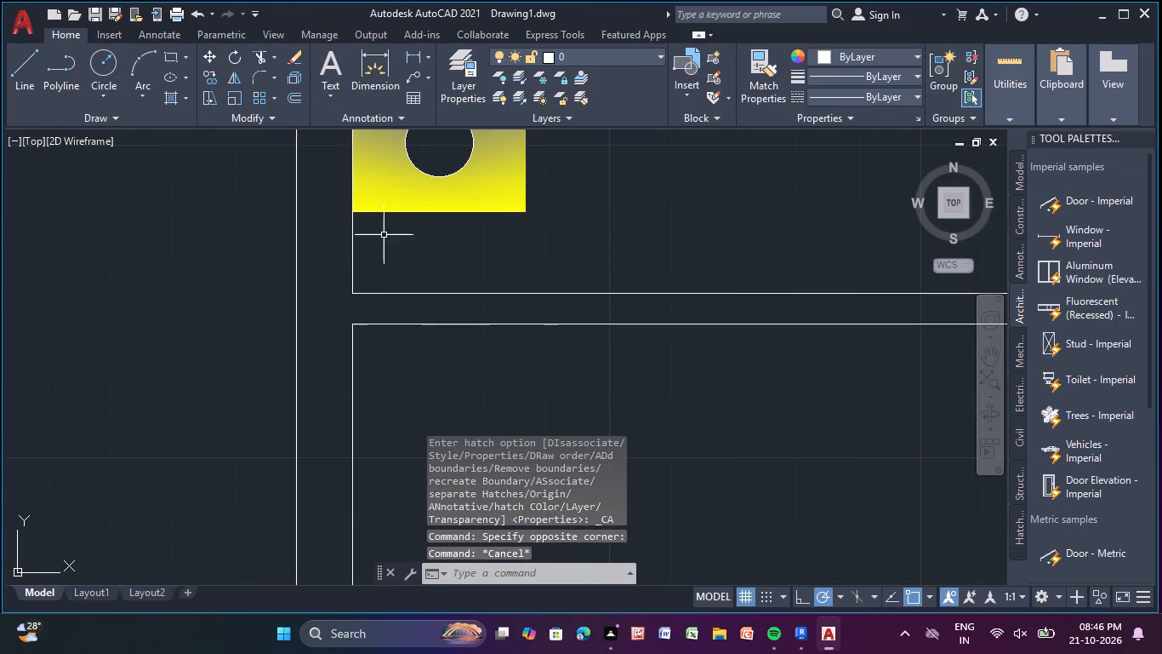
{"action": "left_click", "coordinate": [393, 209]}
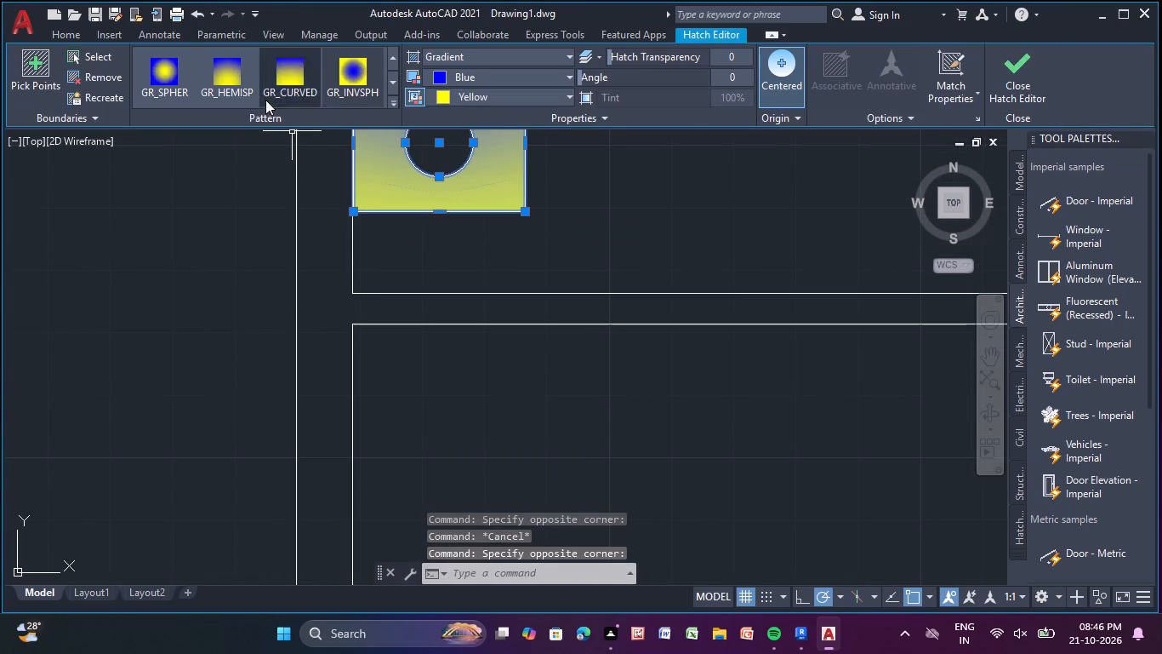
{"action": "left_click", "coordinate": [66, 36]}
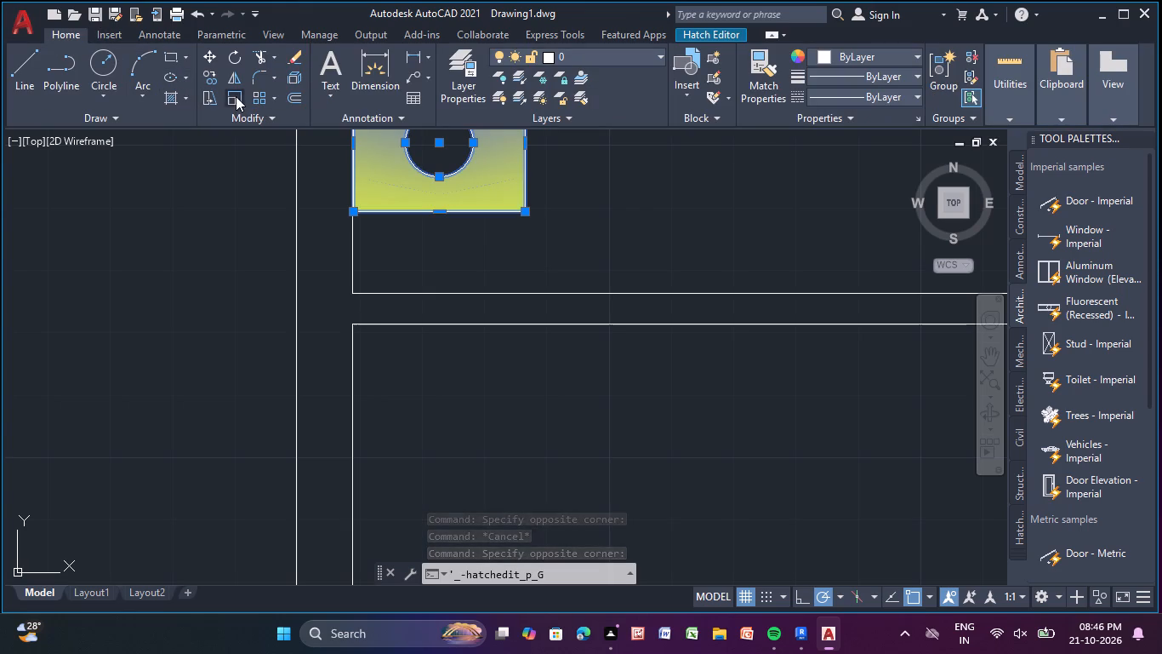
{"action": "left_click", "coordinate": [209, 77]}
{"action": "left_click", "coordinate": [420, 198]}
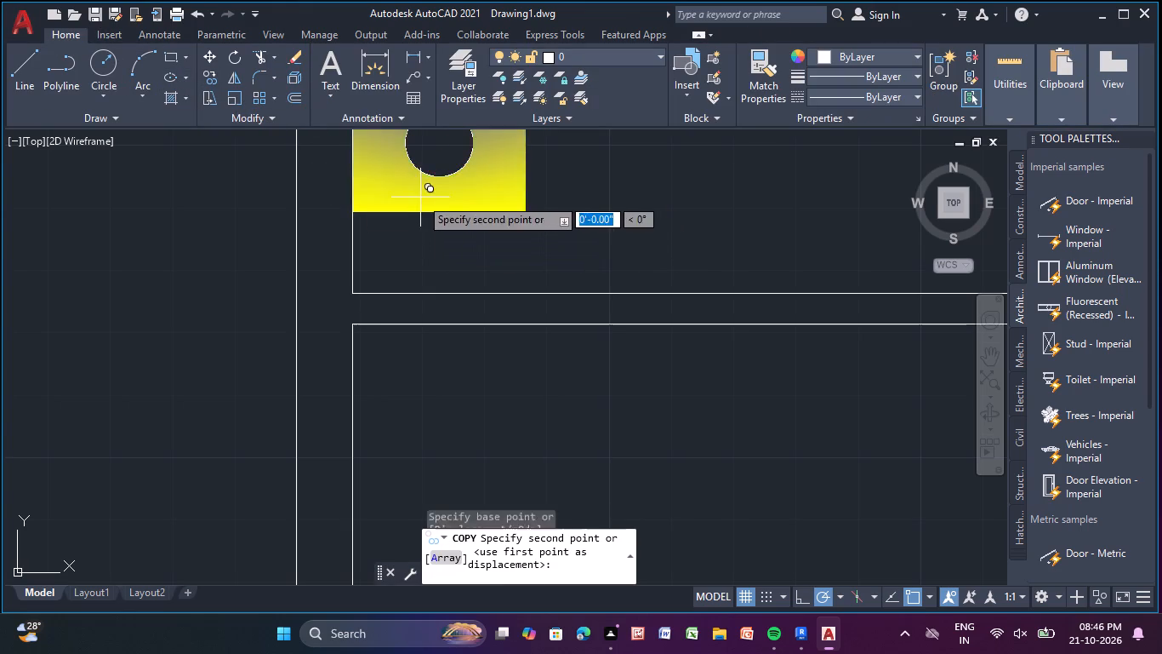
{"action": "scroll", "coordinate": [546, 238], "scroll_direction": "down", "scroll_amount": 2}
{"action": "middle_click_drag", "start_coordinate": [541, 240], "coordinate": [59, 321]}
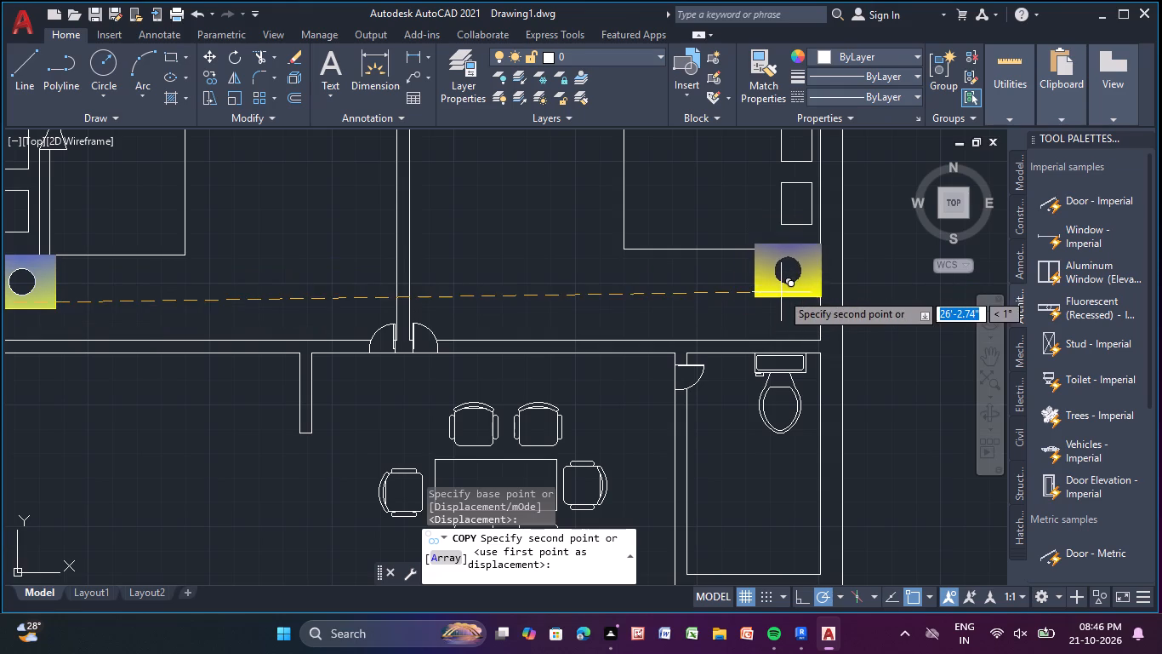
{"action": "scroll", "coordinate": [779, 290], "scroll_direction": "up", "scroll_amount": 4}
{"action": "scroll", "coordinate": [764, 309], "scroll_direction": "down", "scroll_amount": 1}
{"action": "middle_click_drag", "start_coordinate": [760, 312], "coordinate": [573, 366]}
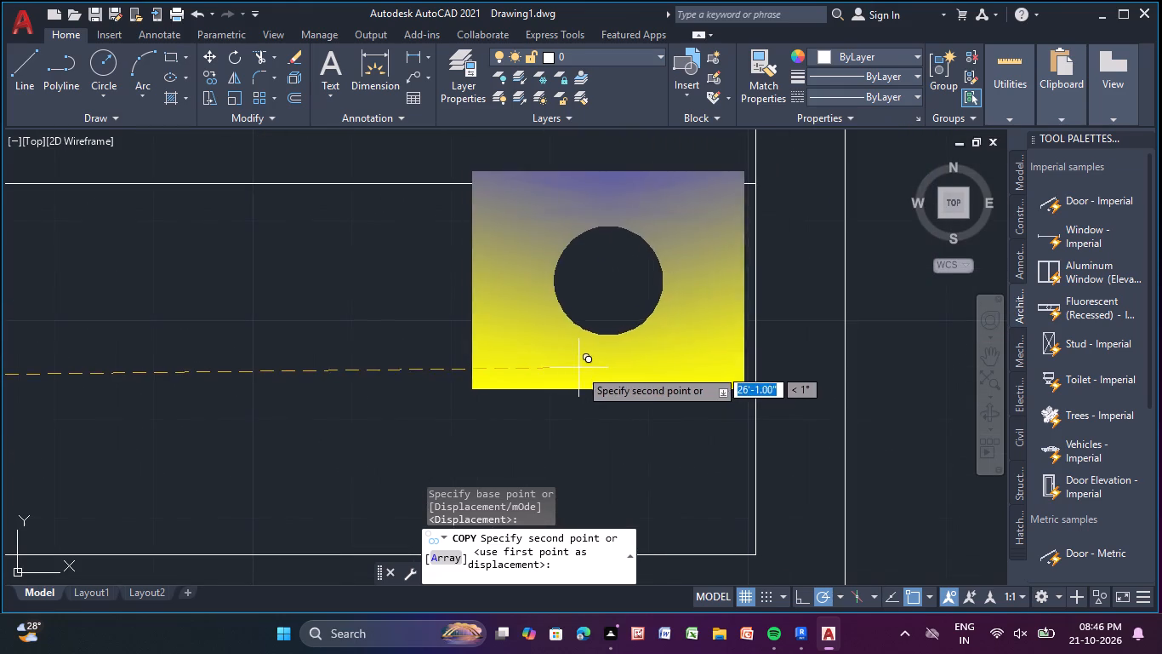
{"action": "left_click", "coordinate": [590, 381]}
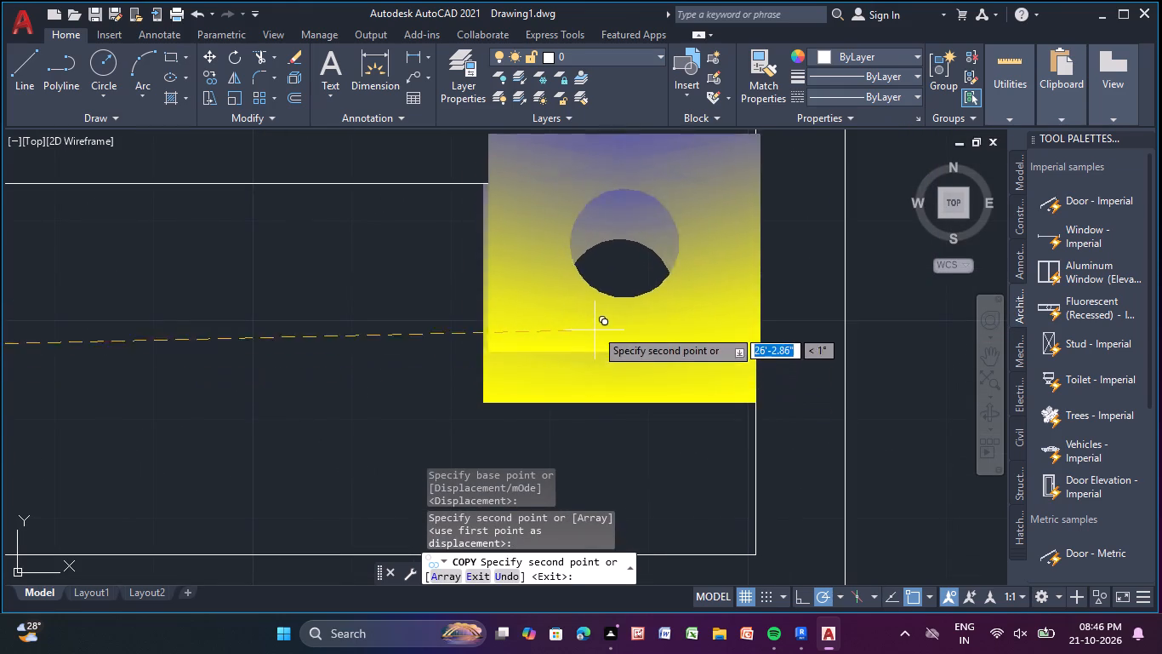
{"action": "scroll", "coordinate": [602, 284], "scroll_direction": "down", "scroll_amount": 4}
{"action": "middle_click_drag", "start_coordinate": [601, 284], "coordinate": [561, 476]}
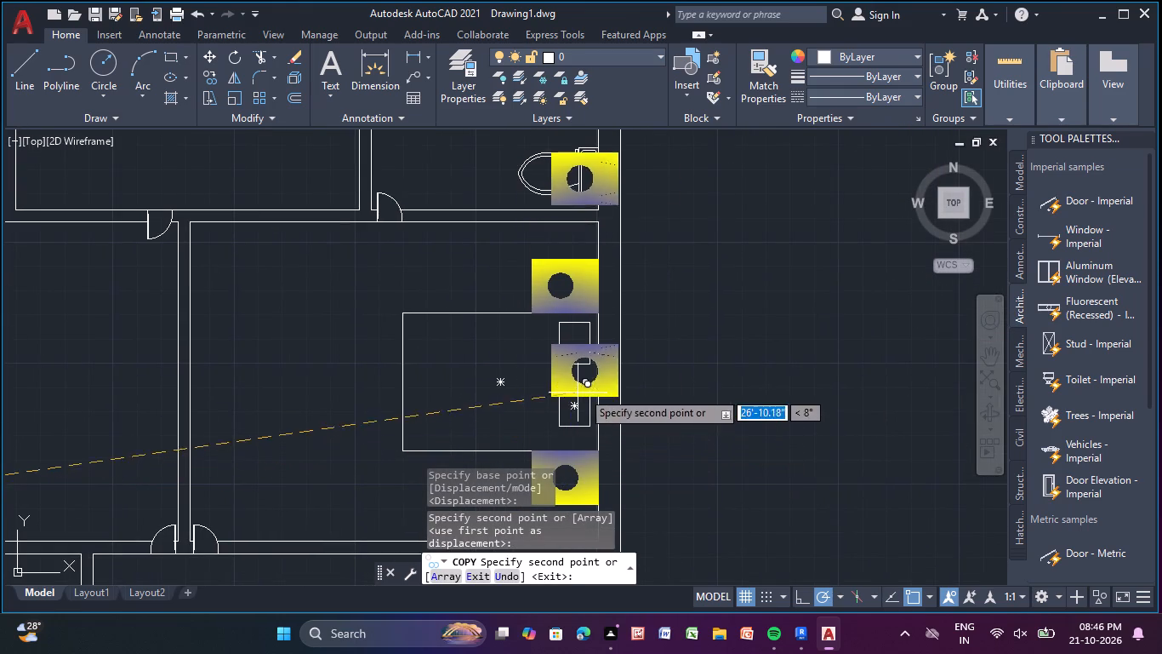
{"action": "key", "text": "Escape"}
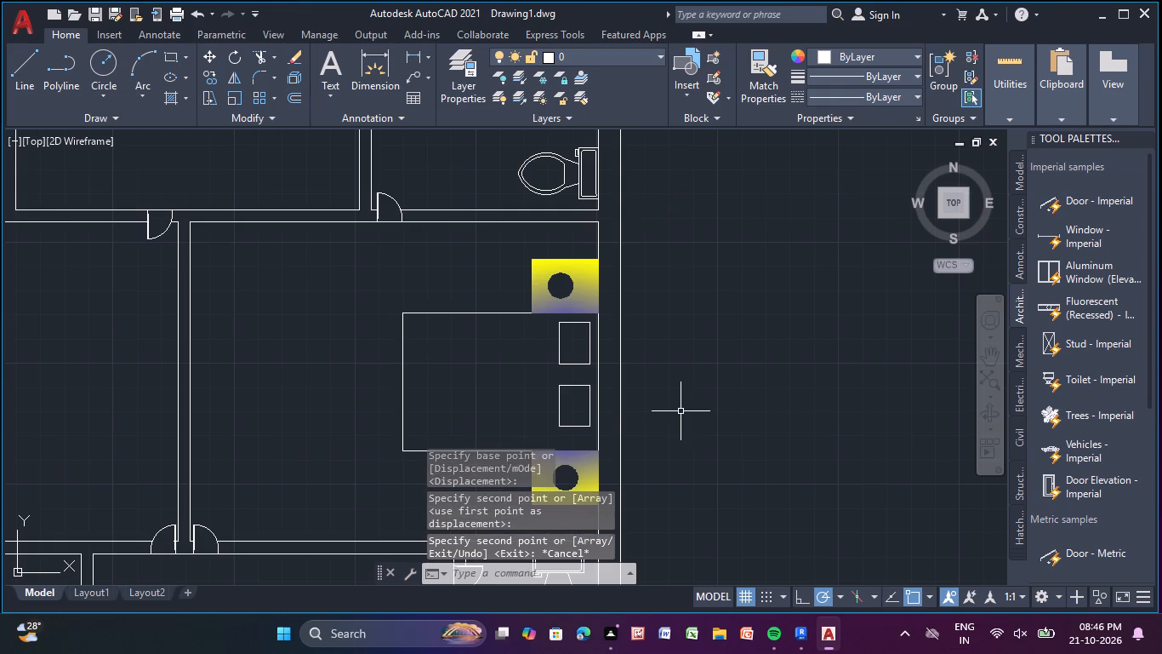
Draw the blanket fold on the east bed as a narrow three-line strip beside the pillows, running north from the bed's south edge.
{"action": "scroll", "coordinate": [687, 404], "scroll_direction": "down", "scroll_amount": 2}
{"action": "middle_click_drag", "start_coordinate": [704, 380], "coordinate": [669, 288]}
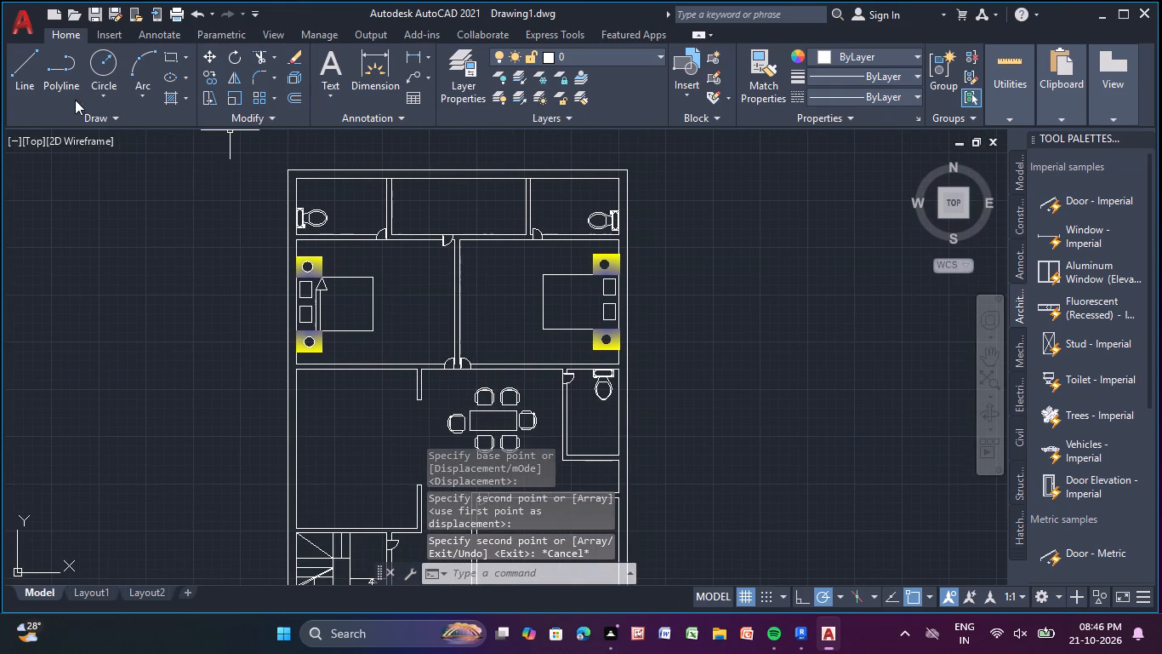
{"action": "left_click", "coordinate": [29, 62]}
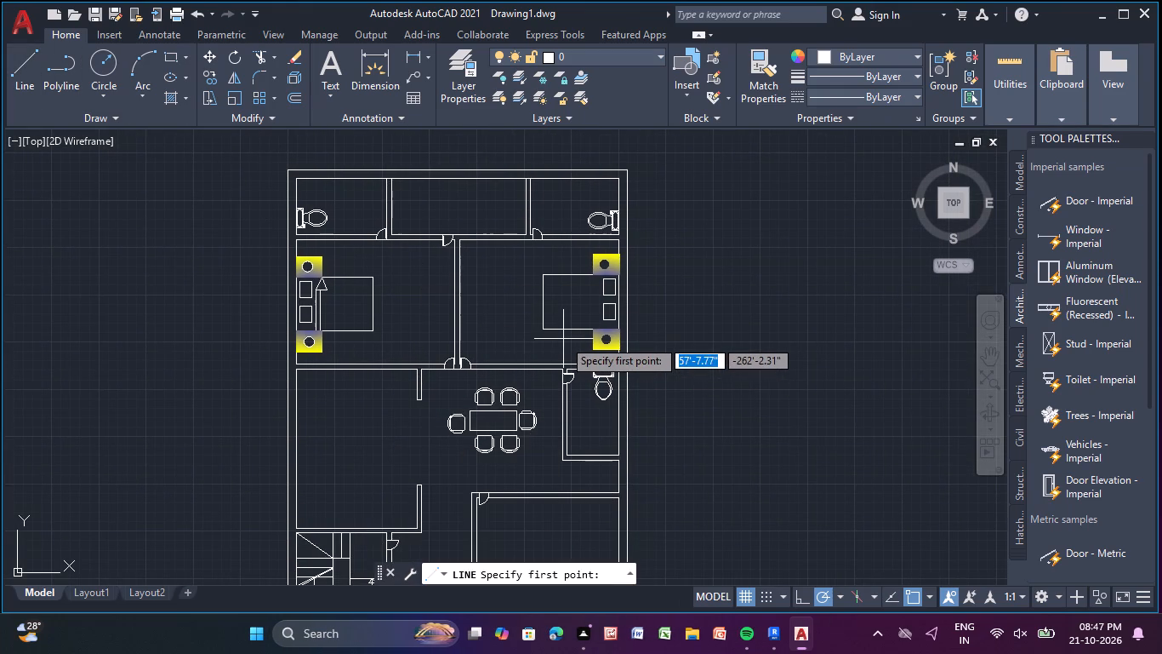
{"action": "scroll", "coordinate": [589, 336], "scroll_direction": "up", "scroll_amount": 2}
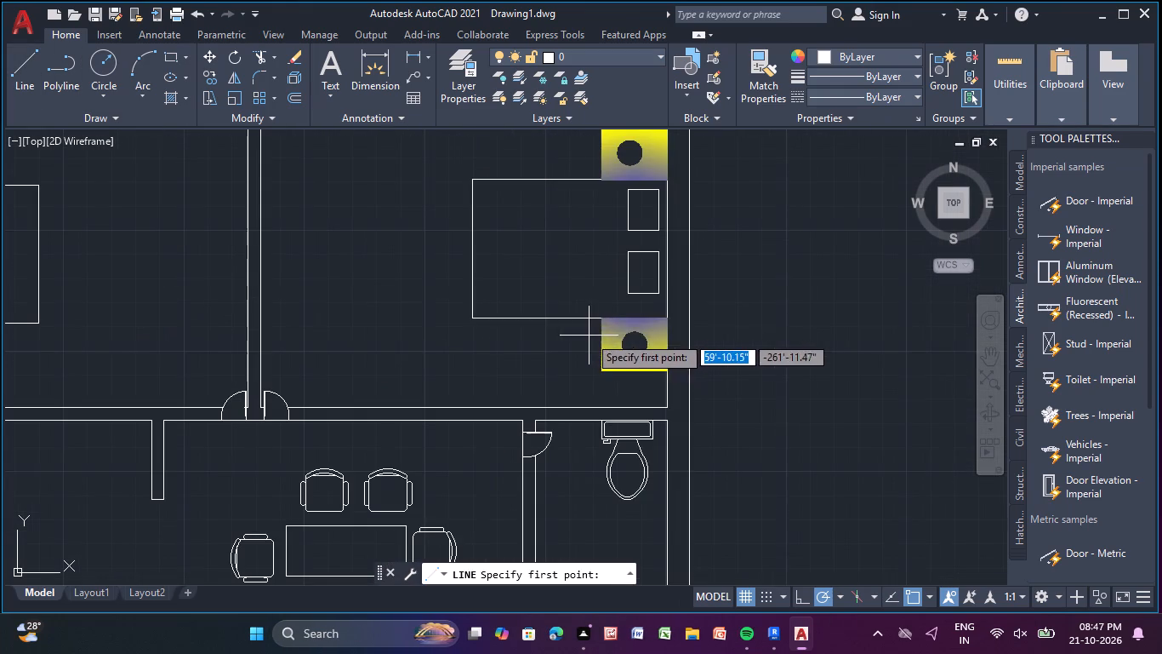
{"action": "middle_click_drag", "start_coordinate": [550, 315], "coordinate": [450, 348]}
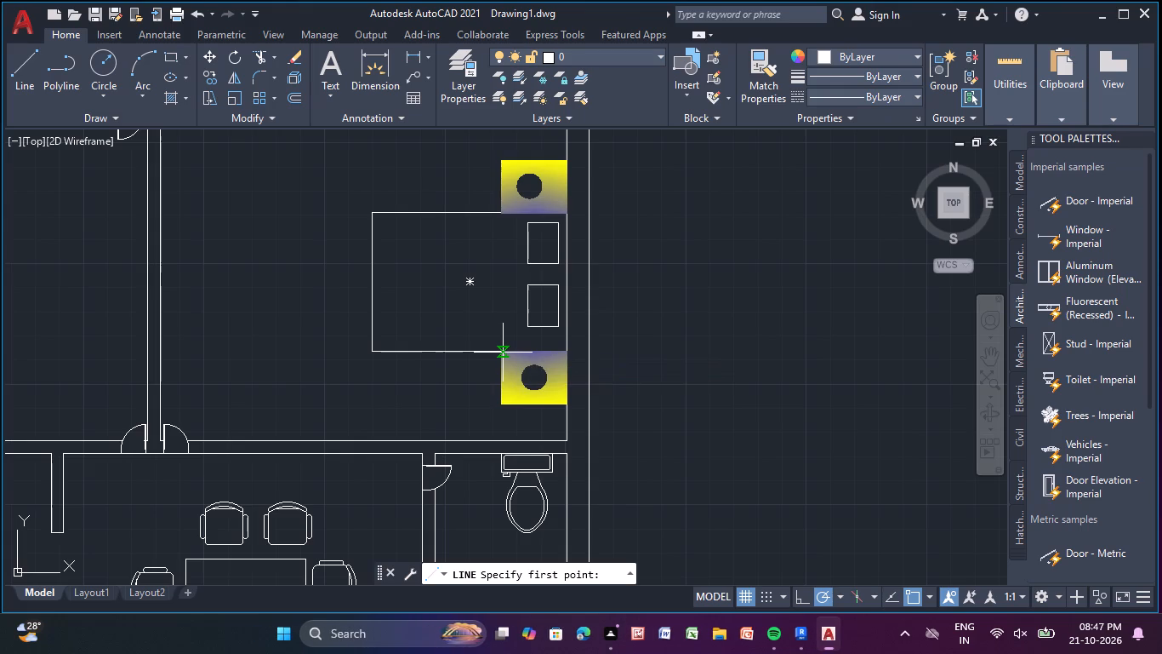
{"action": "scroll", "coordinate": [498, 353], "scroll_direction": "down", "scroll_amount": 2}
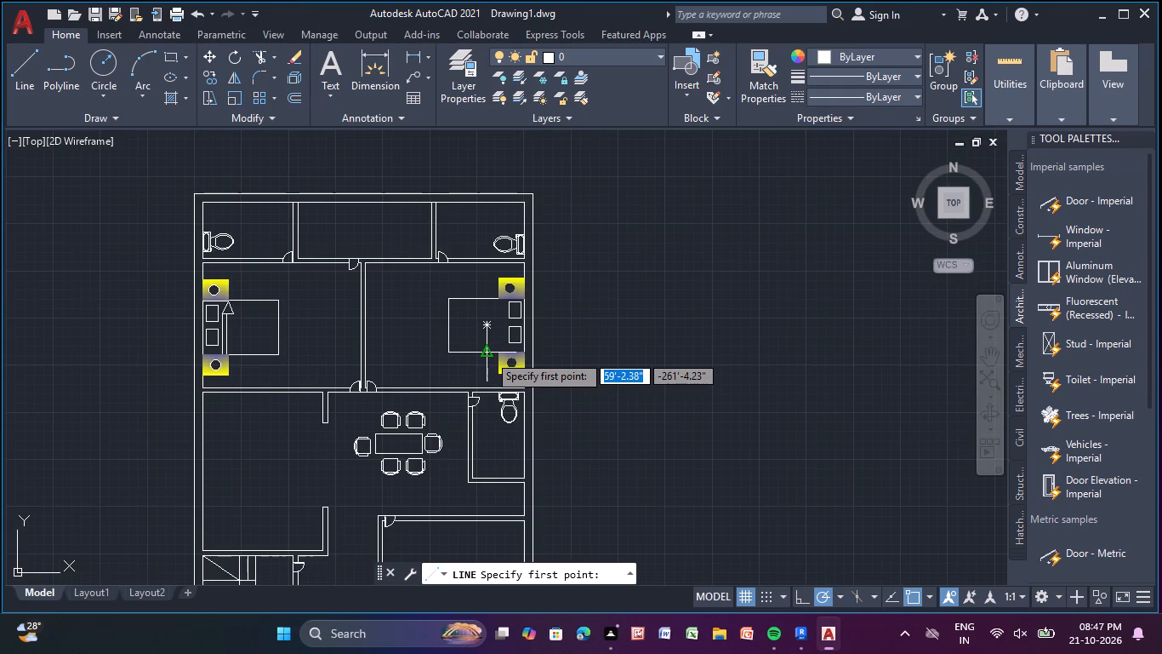
{"action": "scroll", "coordinate": [488, 354], "scroll_direction": "up", "scroll_amount": 2}
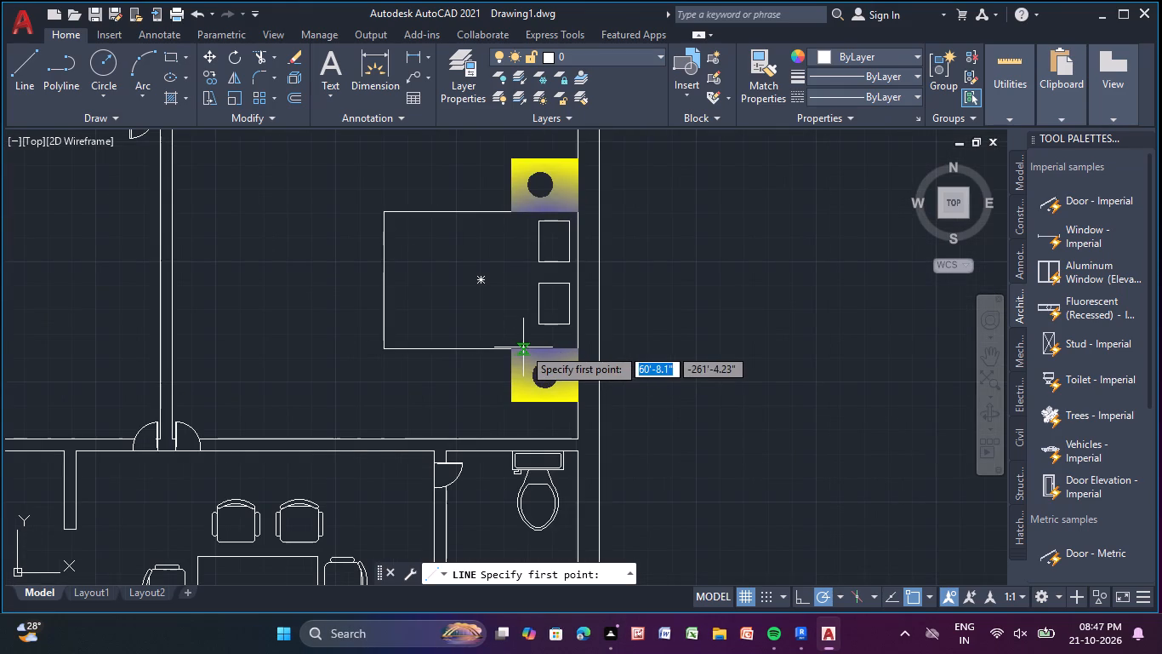
{"action": "scroll", "coordinate": [523, 347], "scroll_direction": "up", "scroll_amount": 3}
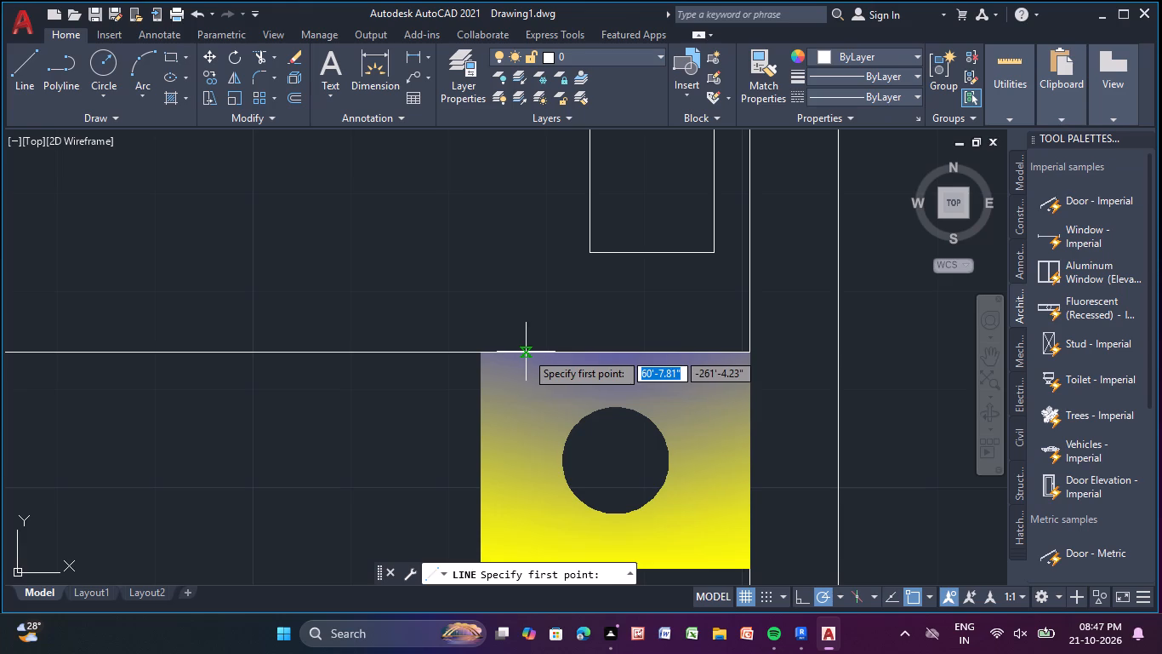
{"action": "left_click", "coordinate": [526, 352]}
{"action": "middle_click_drag", "start_coordinate": [521, 219], "coordinate": [530, 407]}
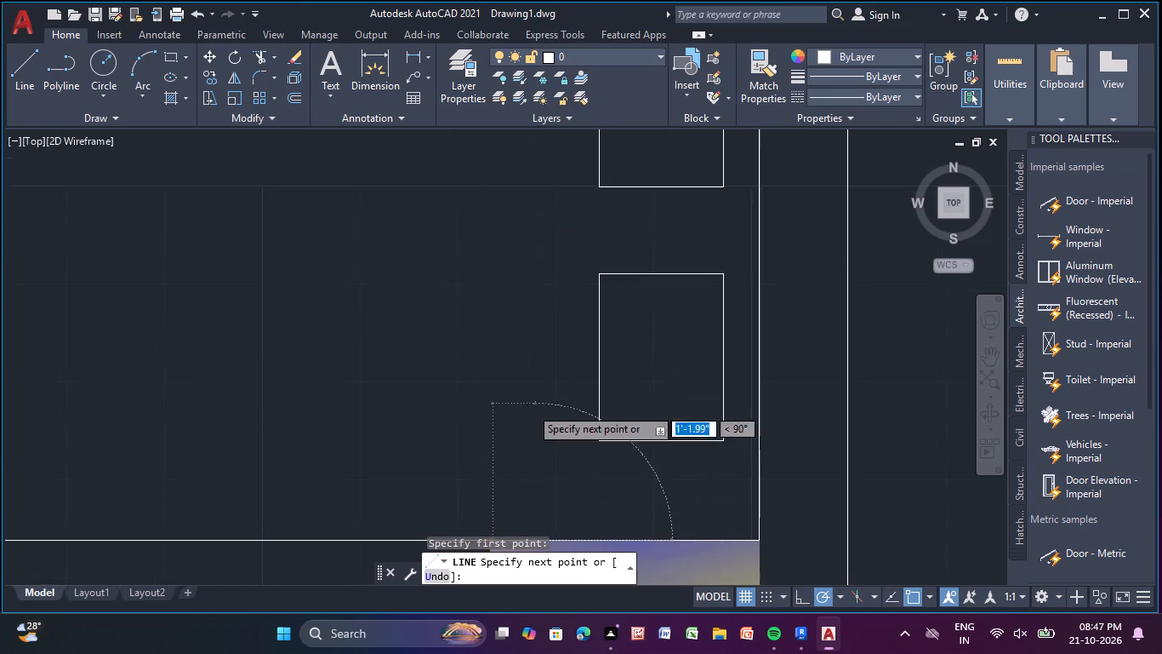
{"action": "middle_click_drag", "start_coordinate": [541, 191], "coordinate": [541, 346]}
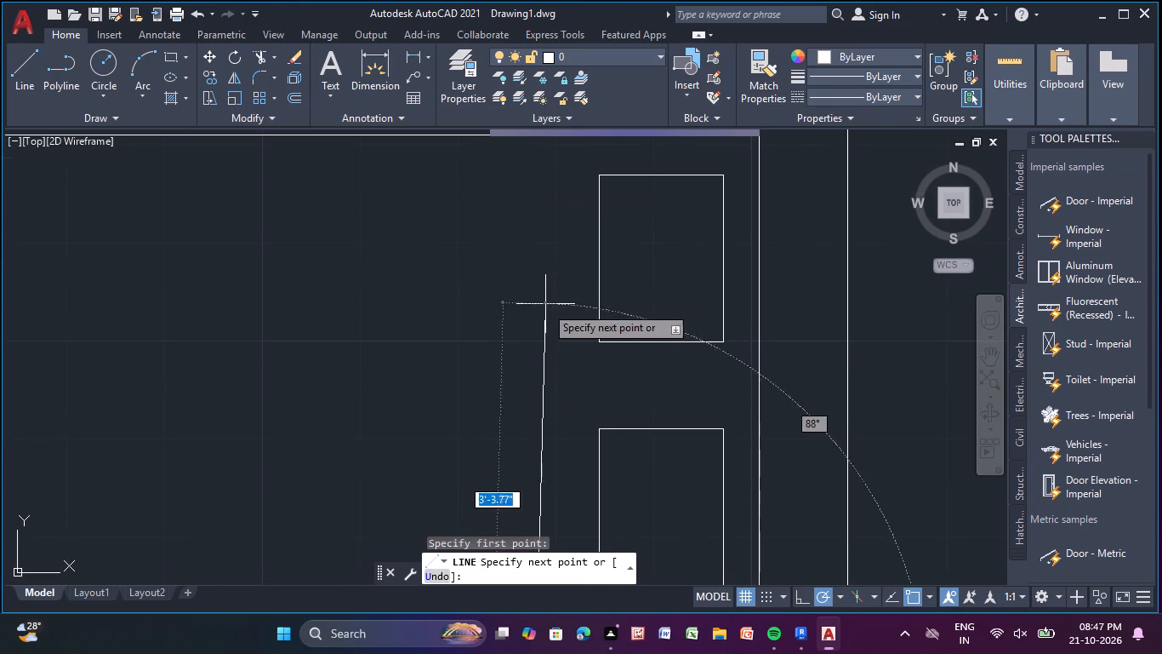
{"action": "left_click", "coordinate": [535, 244]}
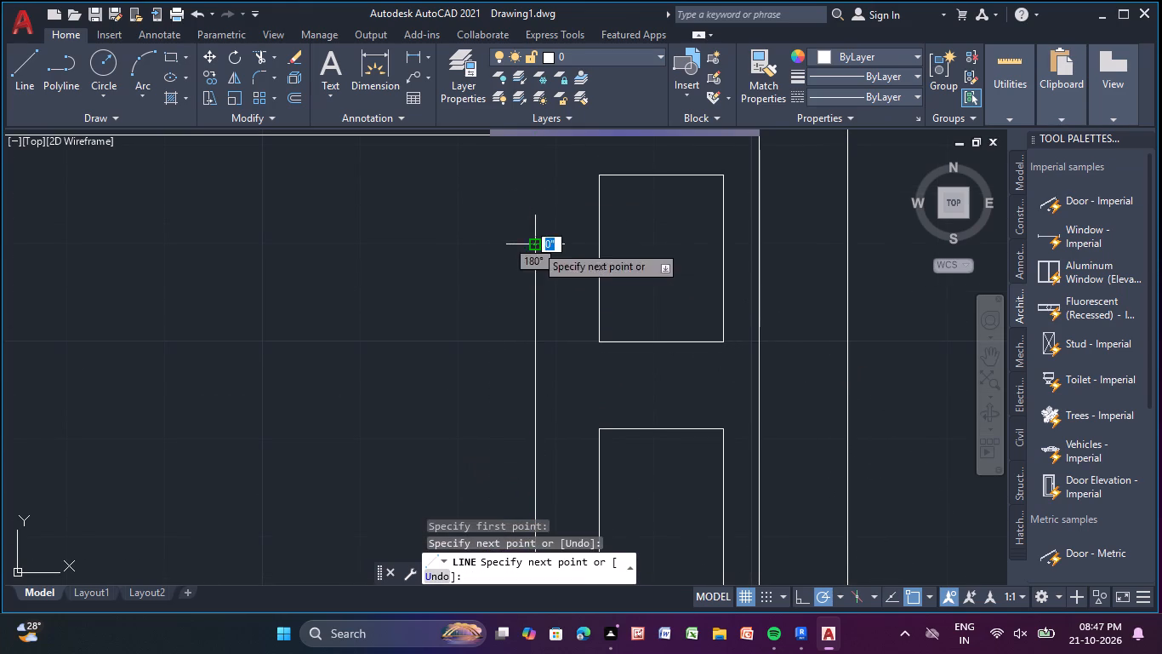
{"action": "left_click", "coordinate": [504, 248]}
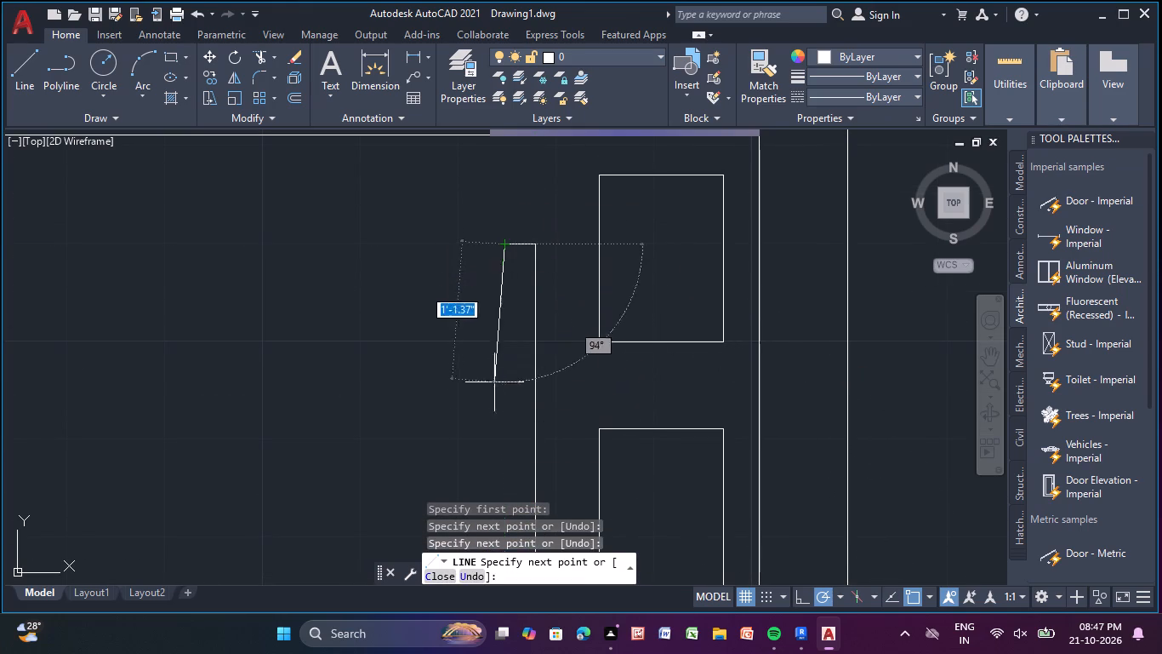
{"action": "middle_click_drag", "start_coordinate": [495, 420], "coordinate": [447, 115]}
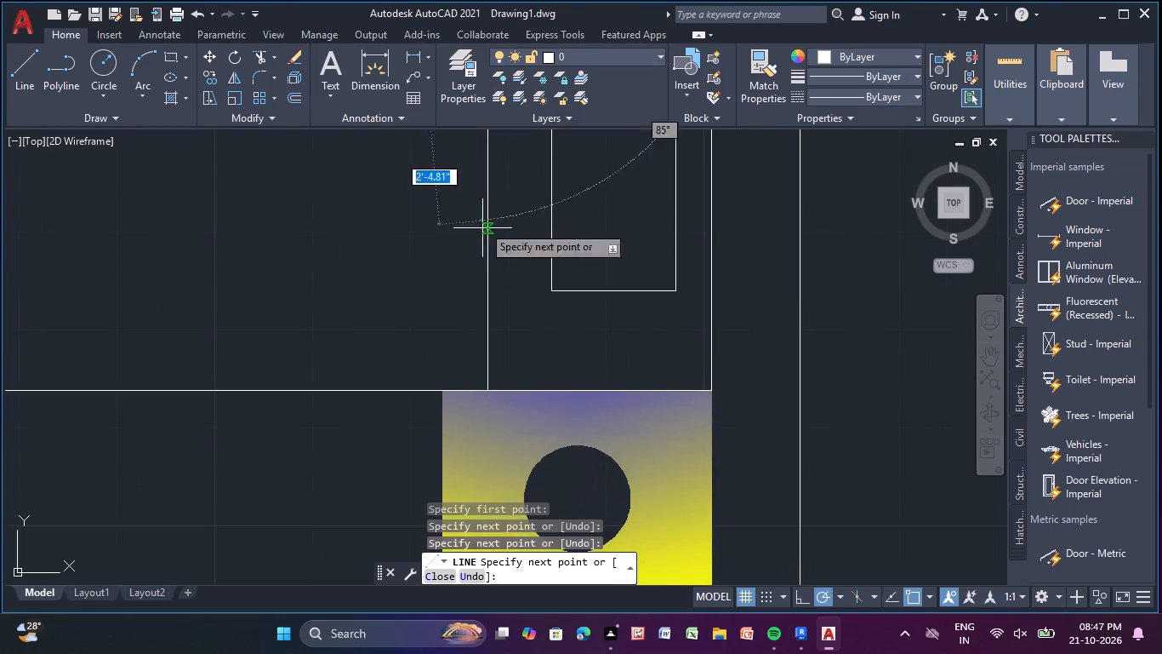
{"action": "left_click", "coordinate": [454, 388]}
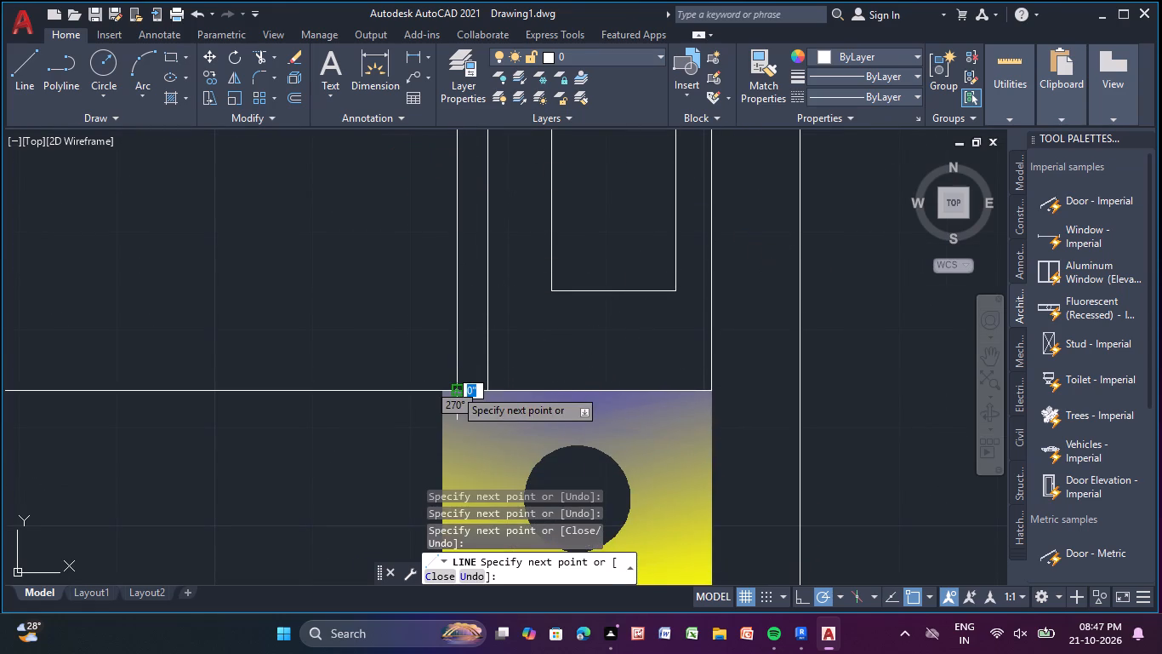
{"action": "key", "text": "Escape"}
{"action": "scroll", "coordinate": [435, 376], "scroll_direction": "down", "scroll_amount": 2}
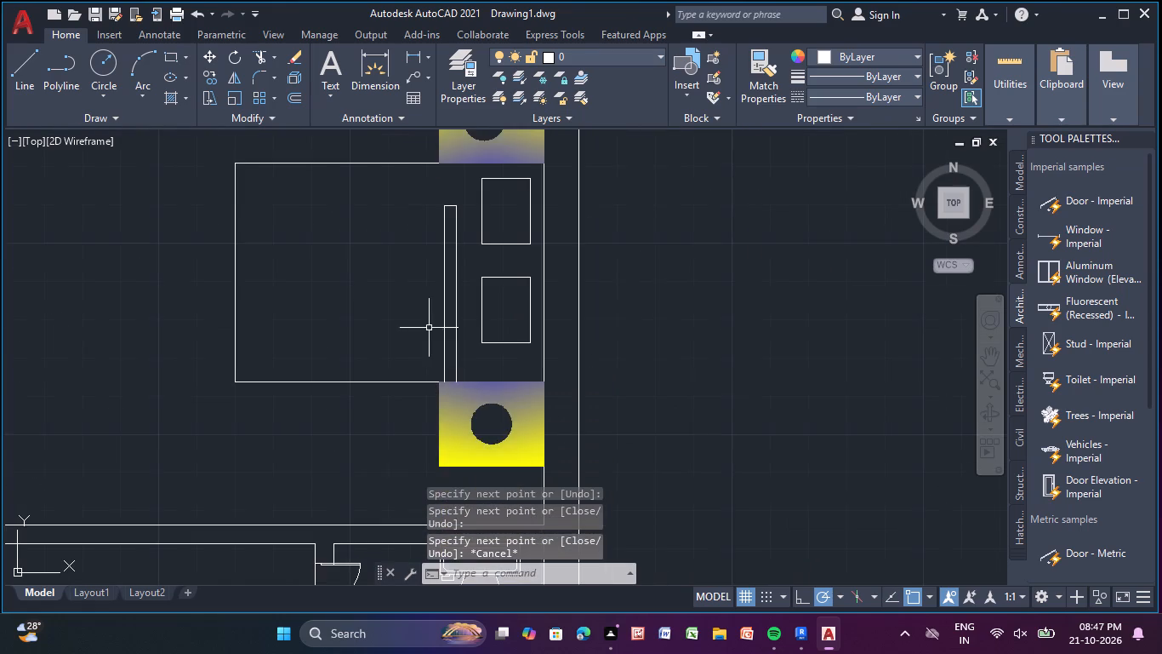
Draw two slanted lines, from the strip's northeast corner about 1'-1" to the bed's north edge, and about 1' down toward the southwest.
{"action": "middle_click_drag", "start_coordinate": [429, 328], "coordinate": [464, 540]}
{"action": "left_click", "coordinate": [27, 62]}
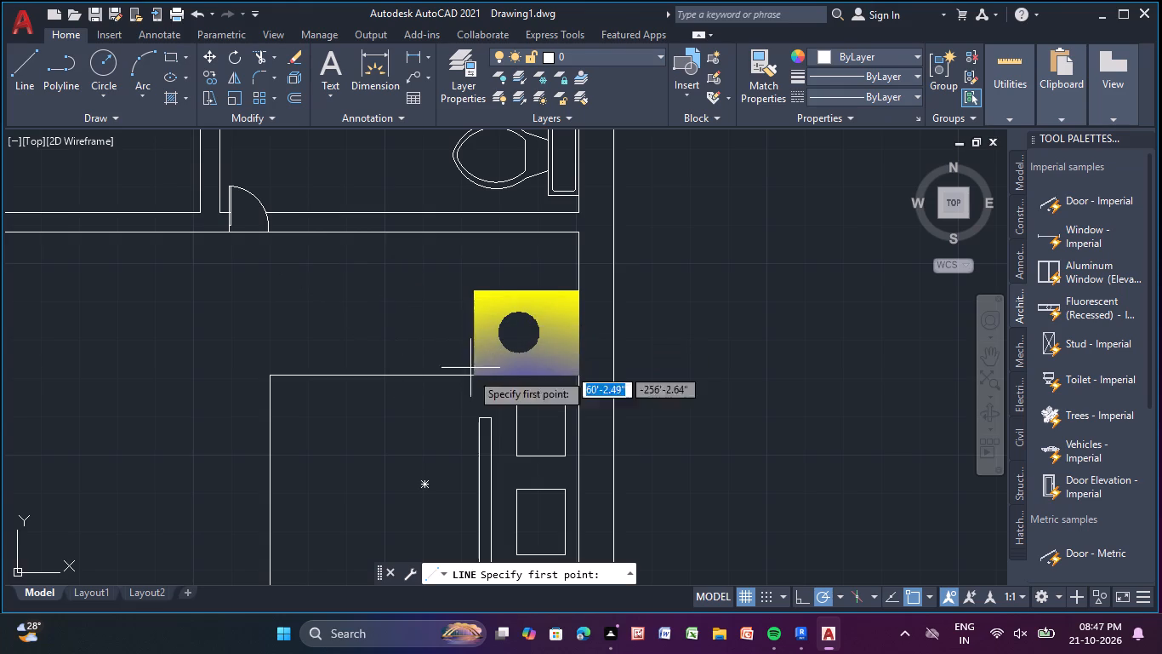
{"action": "left_click", "coordinate": [492, 420]}
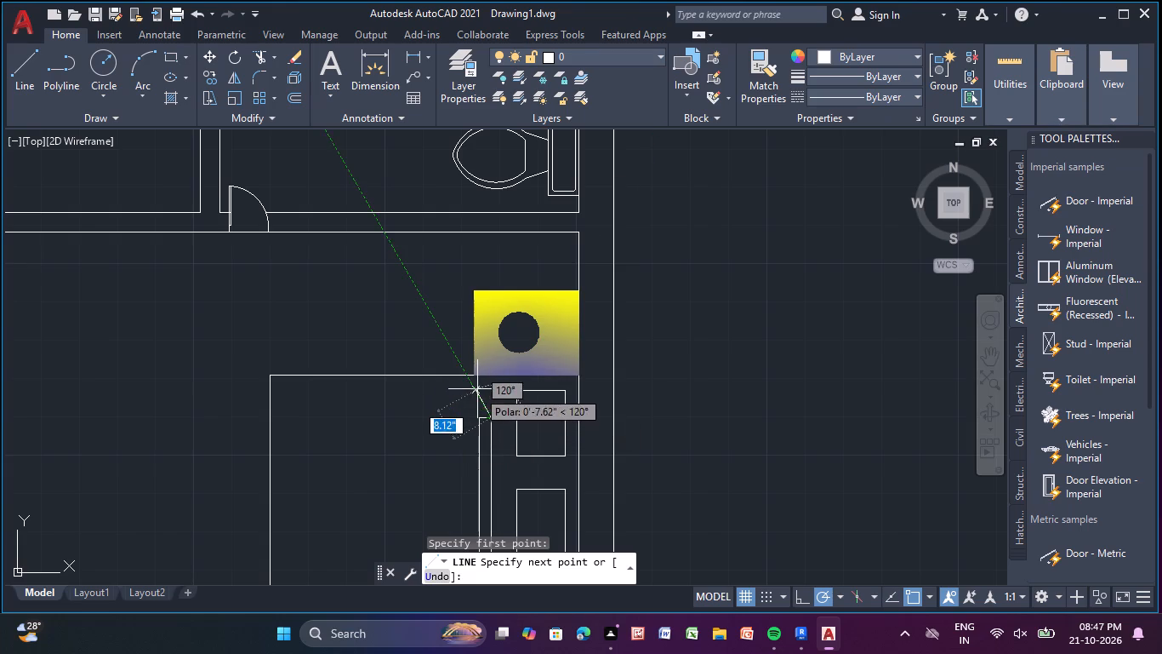
{"action": "scroll", "coordinate": [469, 375], "scroll_direction": "up", "scroll_amount": 2}
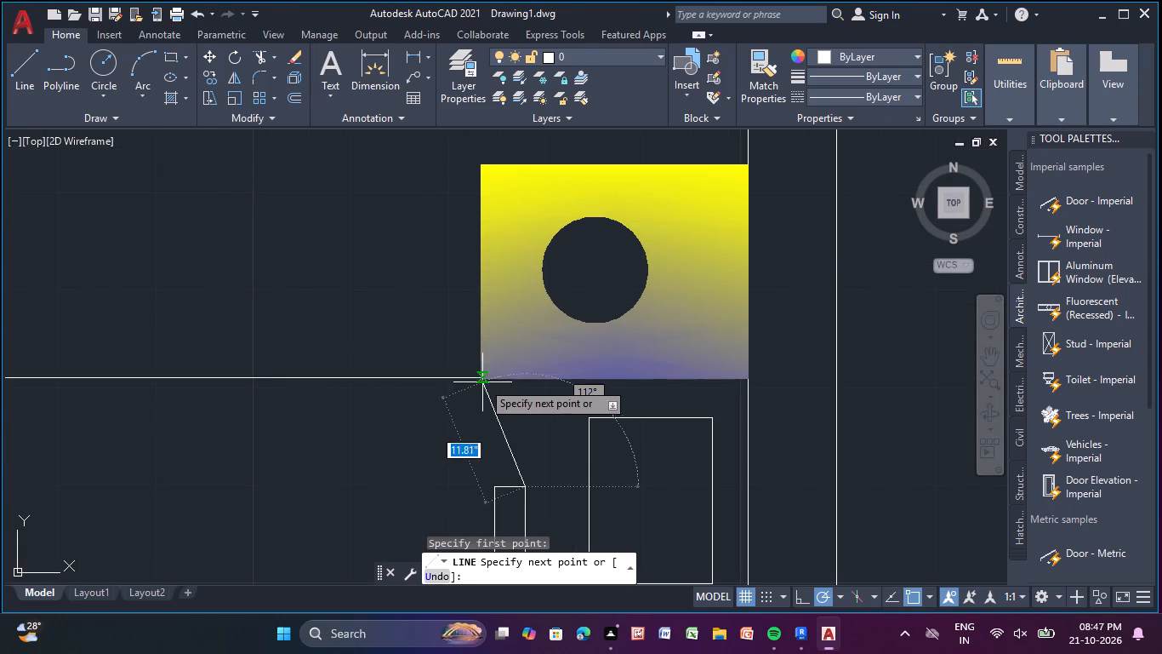
{"action": "scroll", "coordinate": [482, 386], "scroll_direction": "up", "scroll_amount": 1}
{"action": "scroll", "coordinate": [481, 385], "scroll_direction": "down", "scroll_amount": 5}
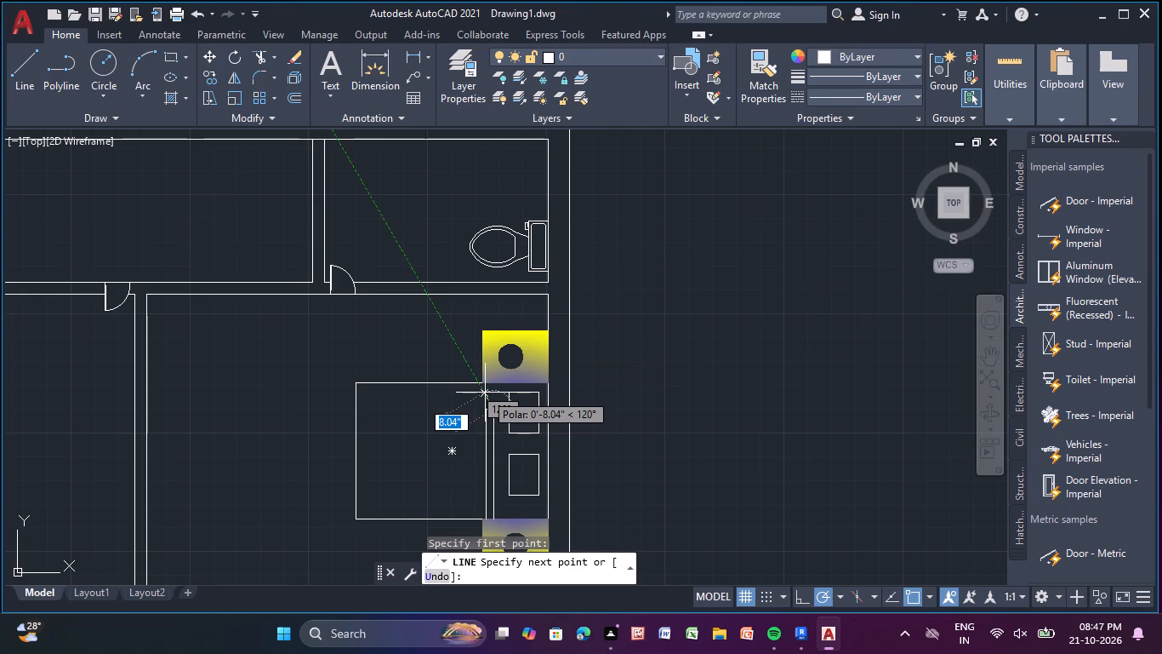
{"action": "scroll", "coordinate": [485, 393], "scroll_direction": "up", "scroll_amount": 4}
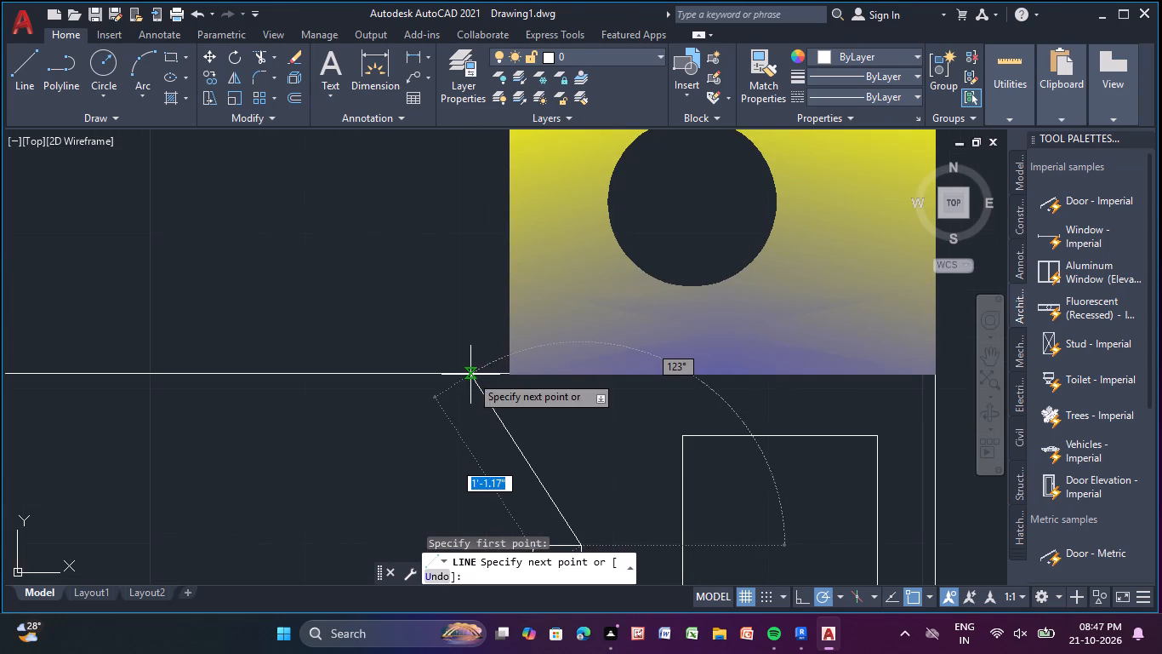
{"action": "left_click", "coordinate": [470, 375]}
{"action": "middle_click_drag", "start_coordinate": [441, 426], "coordinate": [424, 334]}
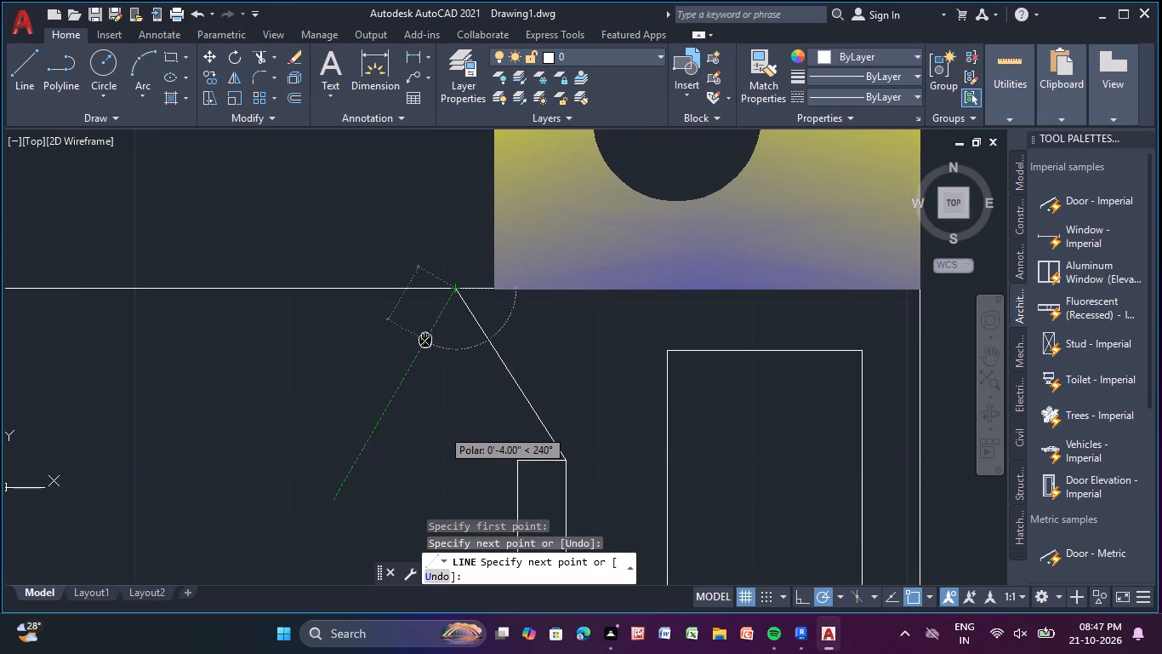
{"action": "middle_click_drag", "start_coordinate": [424, 334], "coordinate": [424, 333]}
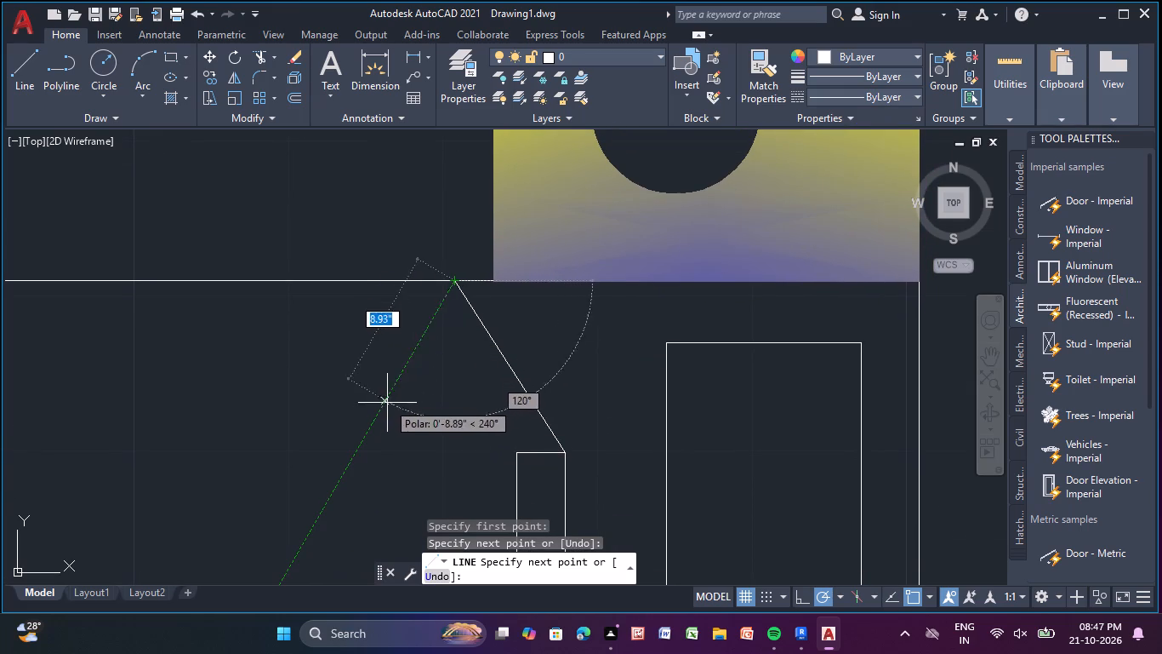
{"action": "left_click", "coordinate": [372, 448]}
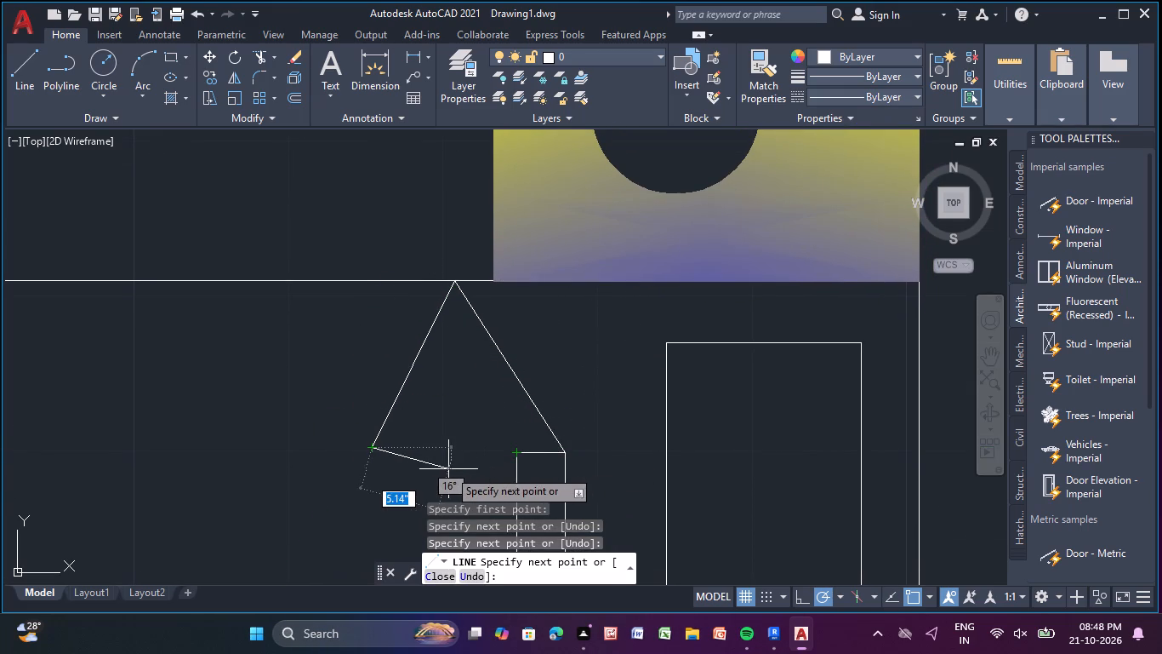
{"action": "key", "text": "Escape"}
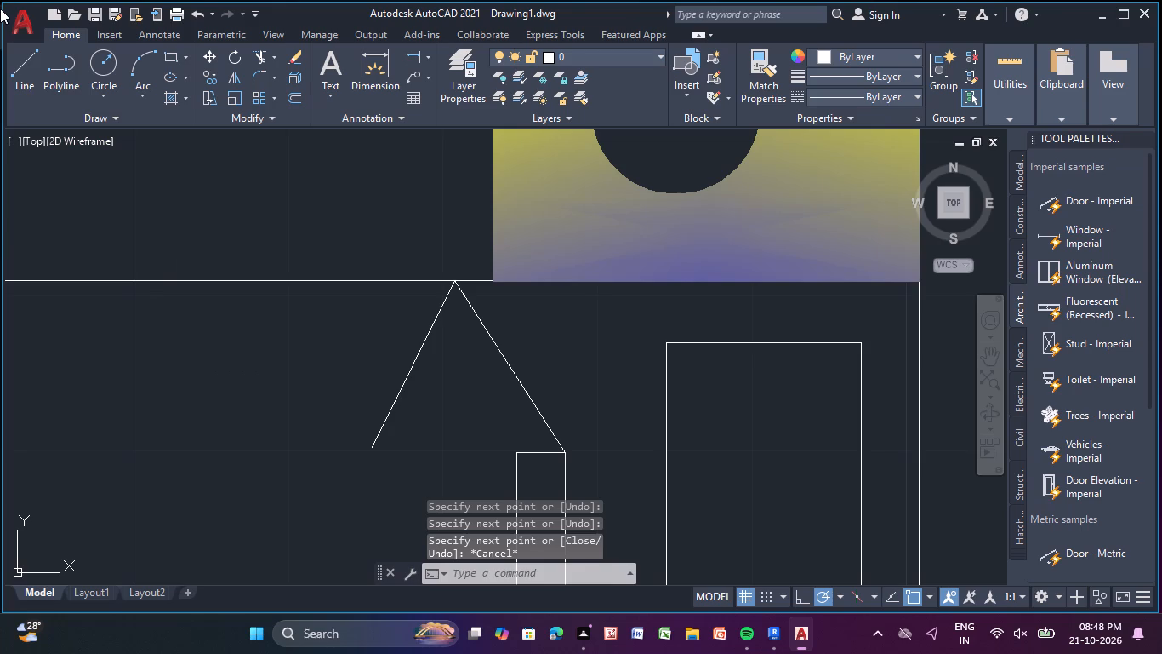
Draw the triangle's base about 9.5" west from the strip's northwest corner, and close it with a slanted line to the apex.
{"action": "left_click", "coordinate": [29, 77]}
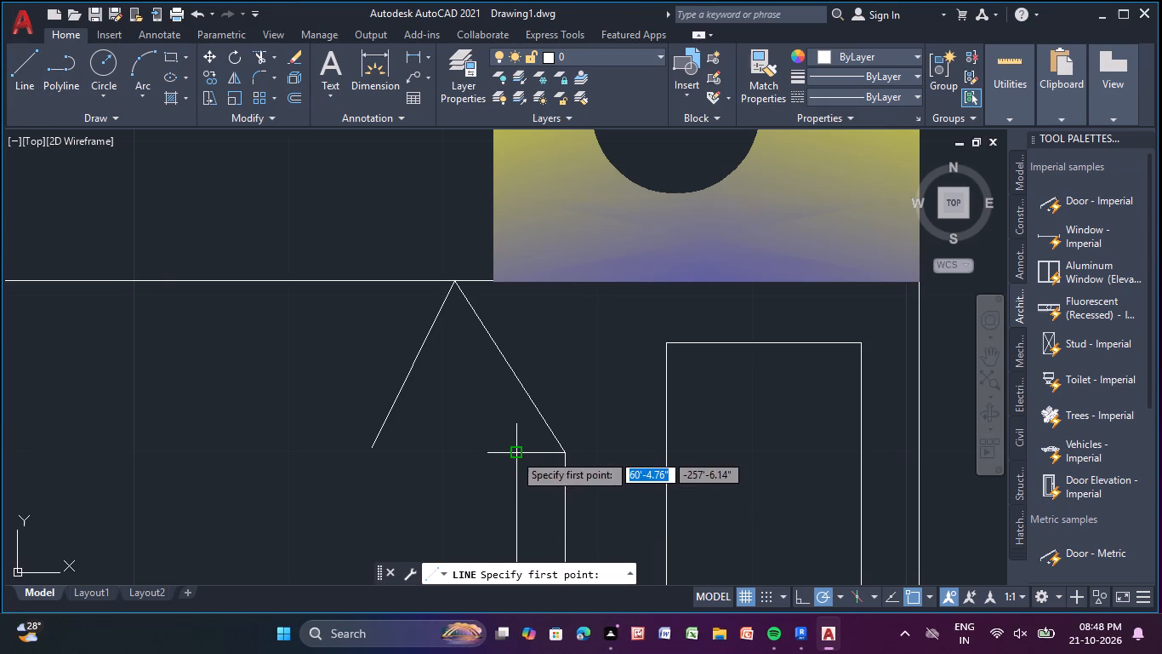
{"action": "left_click", "coordinate": [514, 453]}
{"action": "scroll", "coordinate": [370, 455], "scroll_direction": "up", "scroll_amount": 5}
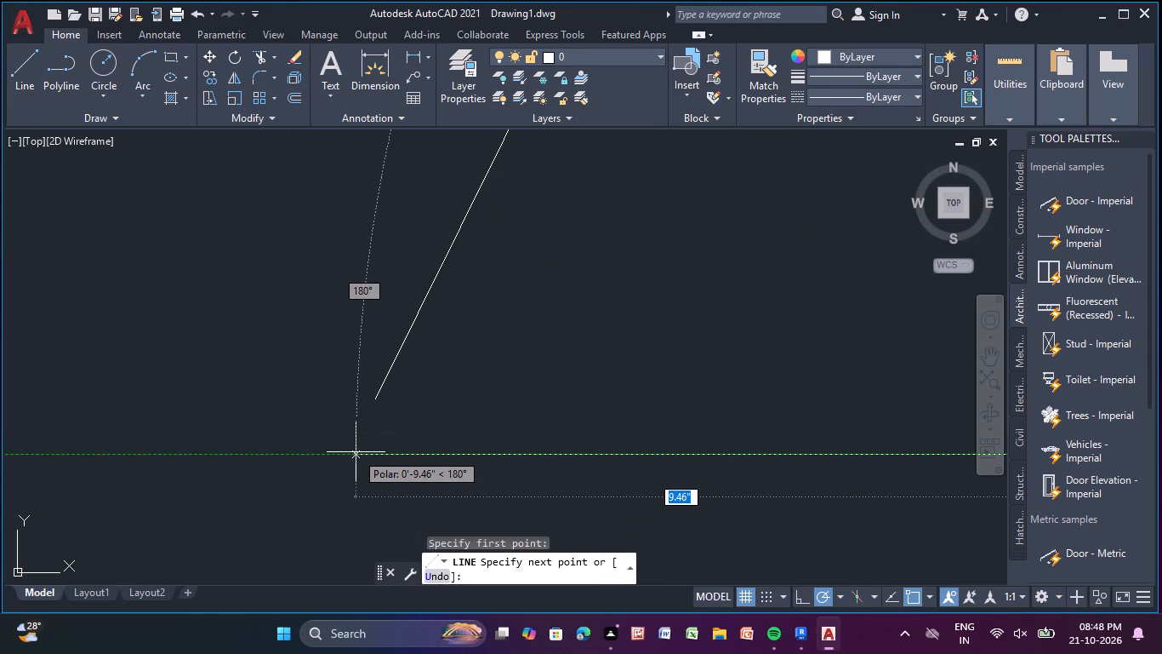
{"action": "left_click", "coordinate": [356, 452]}
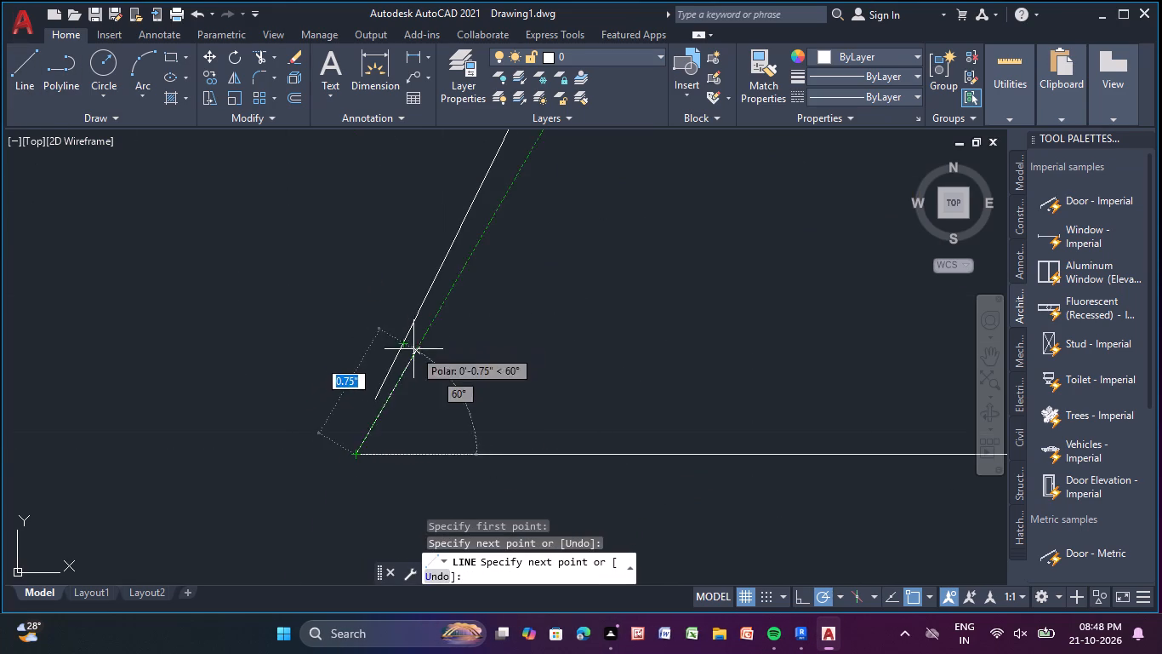
{"action": "middle_click_drag", "start_coordinate": [439, 270], "coordinate": [247, 604]}
{"action": "scroll", "coordinate": [446, 244], "scroll_direction": "down", "scroll_amount": 2}
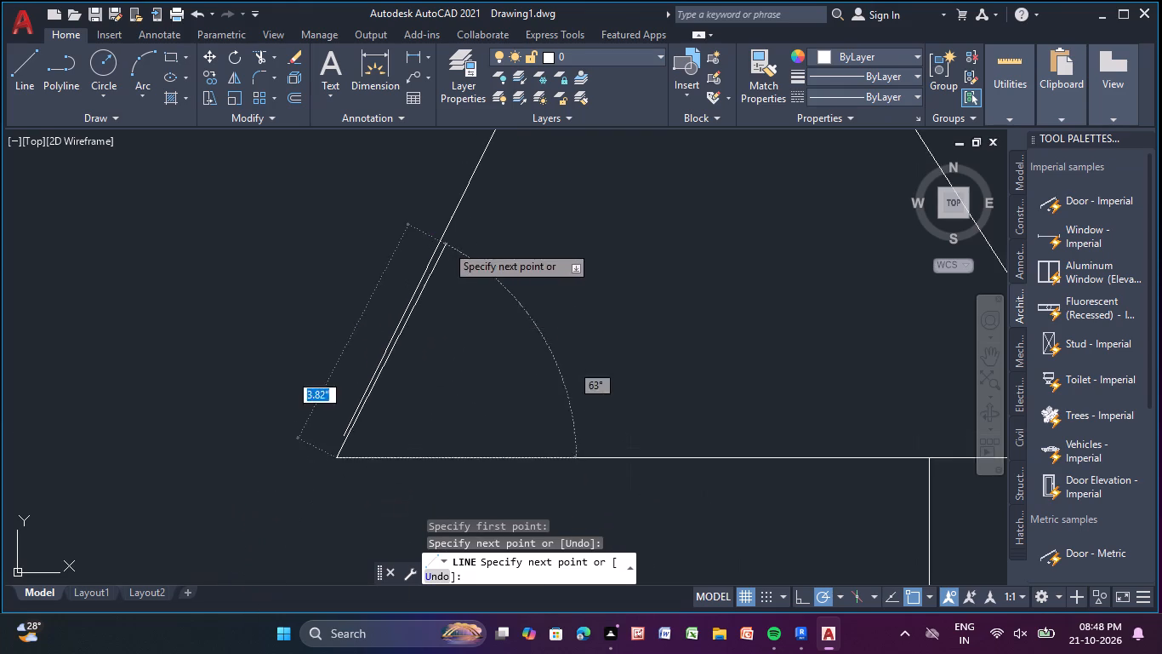
{"action": "middle_click_drag", "start_coordinate": [446, 245], "coordinate": [128, 567]}
{"action": "middle_click_drag", "start_coordinate": [265, 193], "coordinate": [136, 478]}
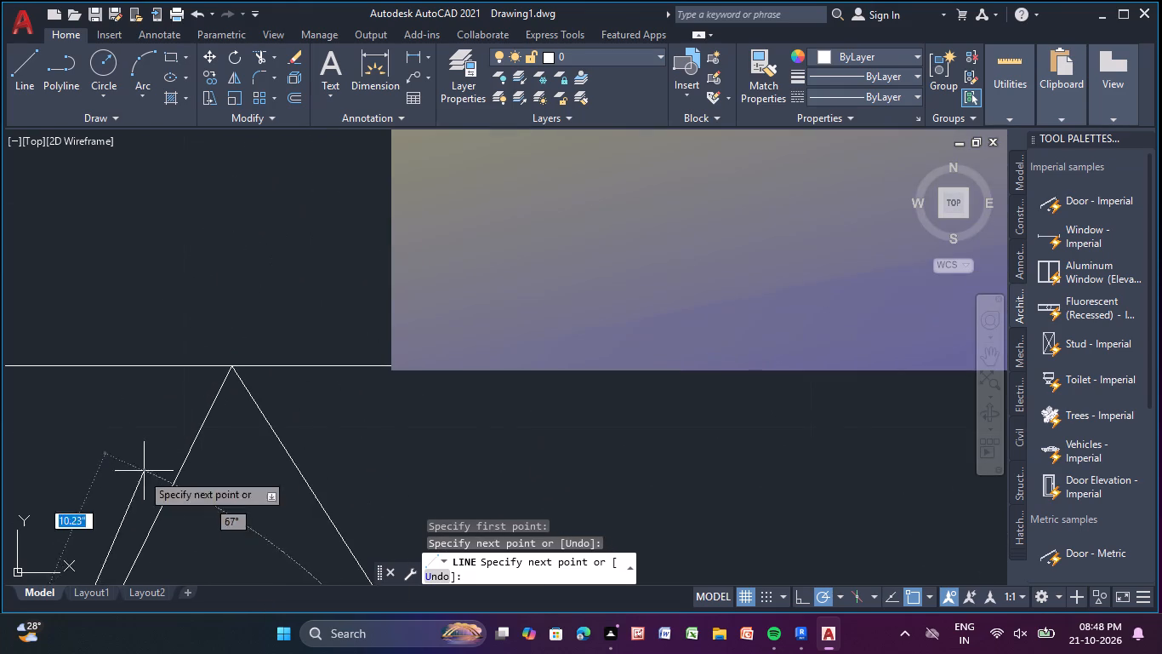
{"action": "left_click", "coordinate": [230, 368]}
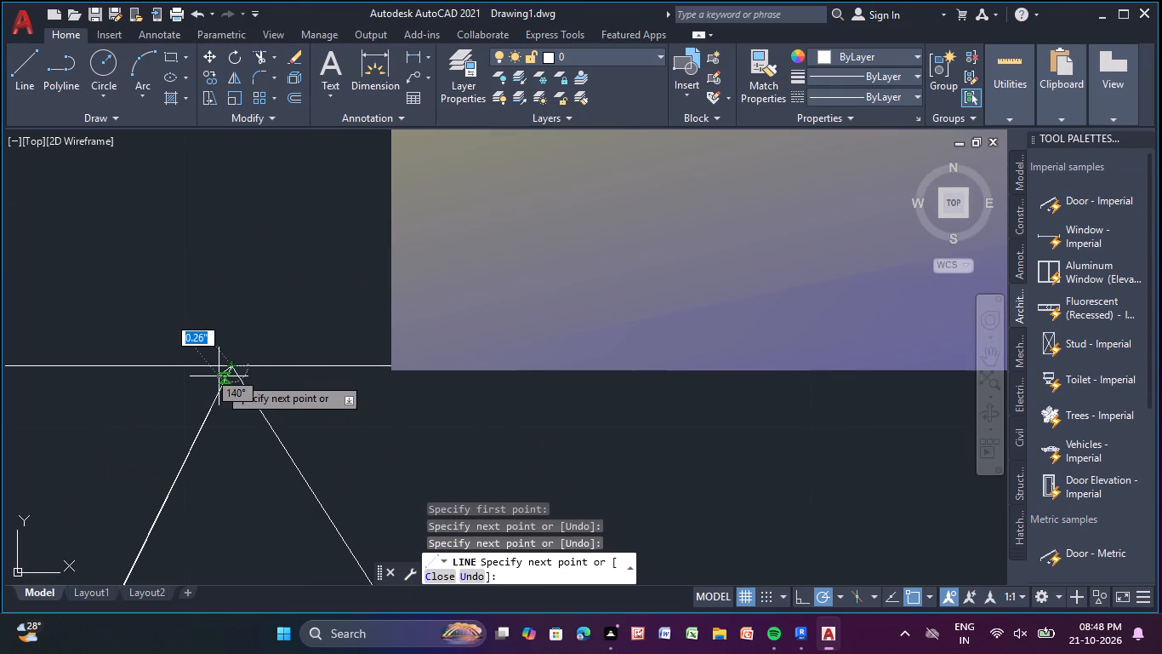
{"action": "key", "text": "Escape"}
Erase the shorter duplicate slanted line along the west side of the triangle on the east bed.
{"action": "scroll", "coordinate": [159, 401], "scroll_direction": "down", "scroll_amount": 1}
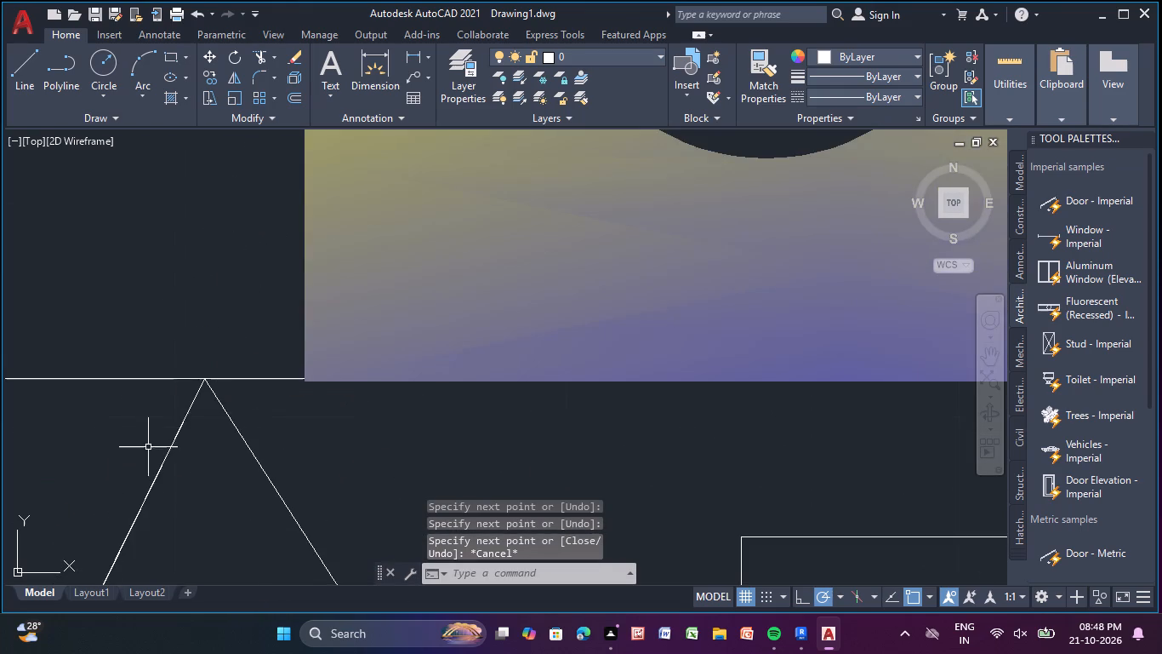
{"action": "middle_click_drag", "start_coordinate": [144, 451], "coordinate": [338, 64]}
{"action": "scroll", "coordinate": [246, 330], "scroll_direction": "up", "scroll_amount": 4}
{"action": "middle_click_drag", "start_coordinate": [243, 350], "coordinate": [250, 350]}
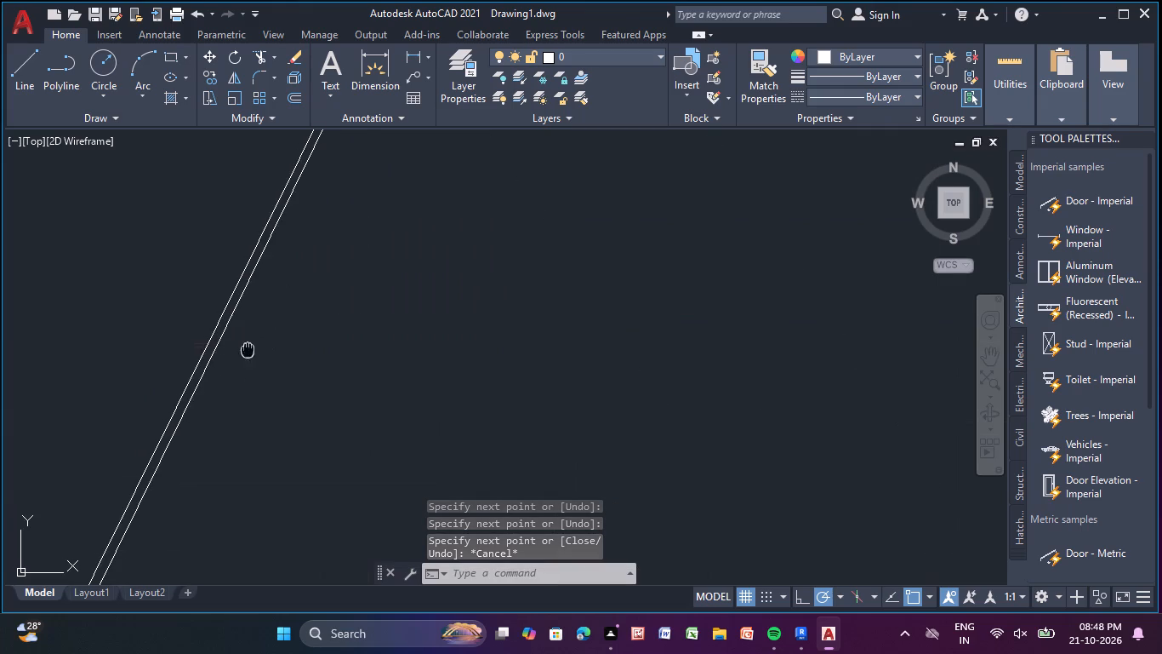
{"action": "middle_click_drag", "start_coordinate": [250, 350], "coordinate": [520, 333]}
{"action": "middle_click_drag", "start_coordinate": [459, 372], "coordinate": [472, 170]}
{"action": "middle_click_drag", "start_coordinate": [324, 396], "coordinate": [351, 169]}
{"action": "left_click", "coordinate": [333, 278]}
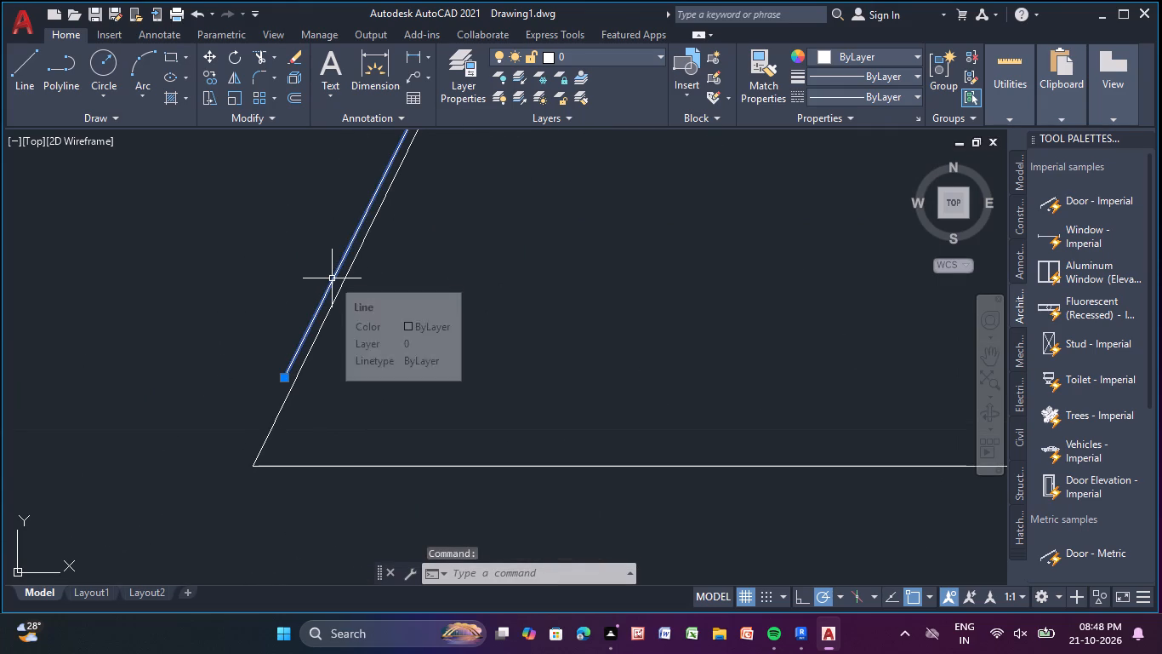
{"action": "key", "text": "Delete"}
{"action": "scroll", "coordinate": [332, 278], "scroll_direction": "down", "scroll_amount": 10}
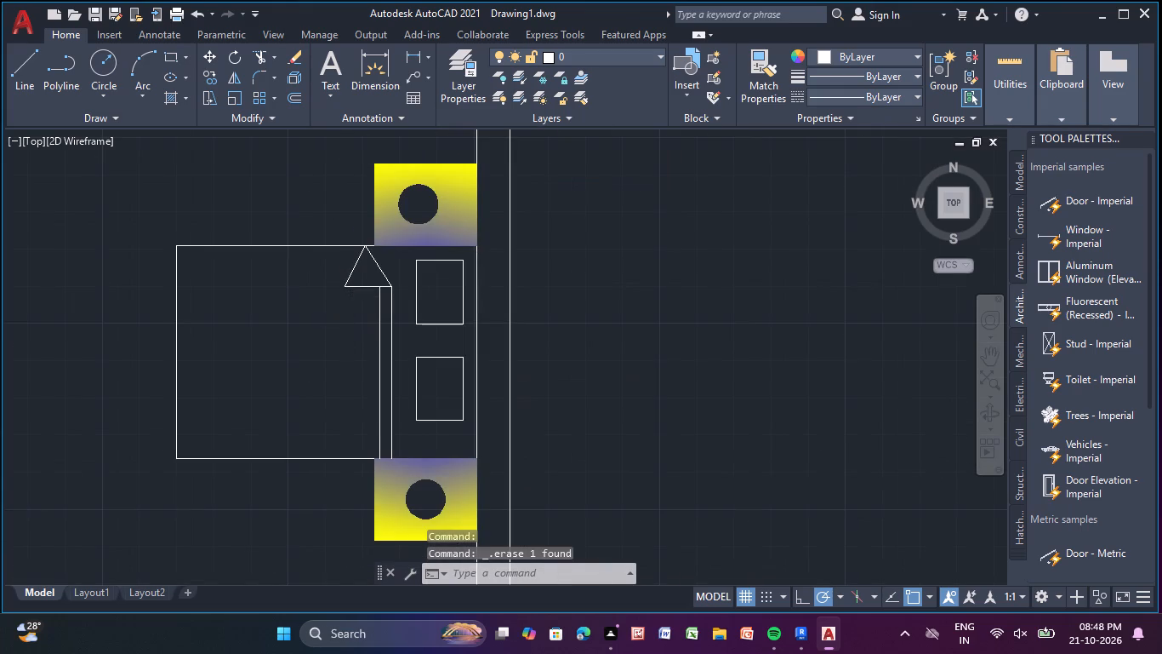
{"action": "scroll", "coordinate": [350, 334], "scroll_direction": "down", "scroll_amount": 2}
{"action": "middle_click_drag", "start_coordinate": [361, 319], "coordinate": [507, 145]}
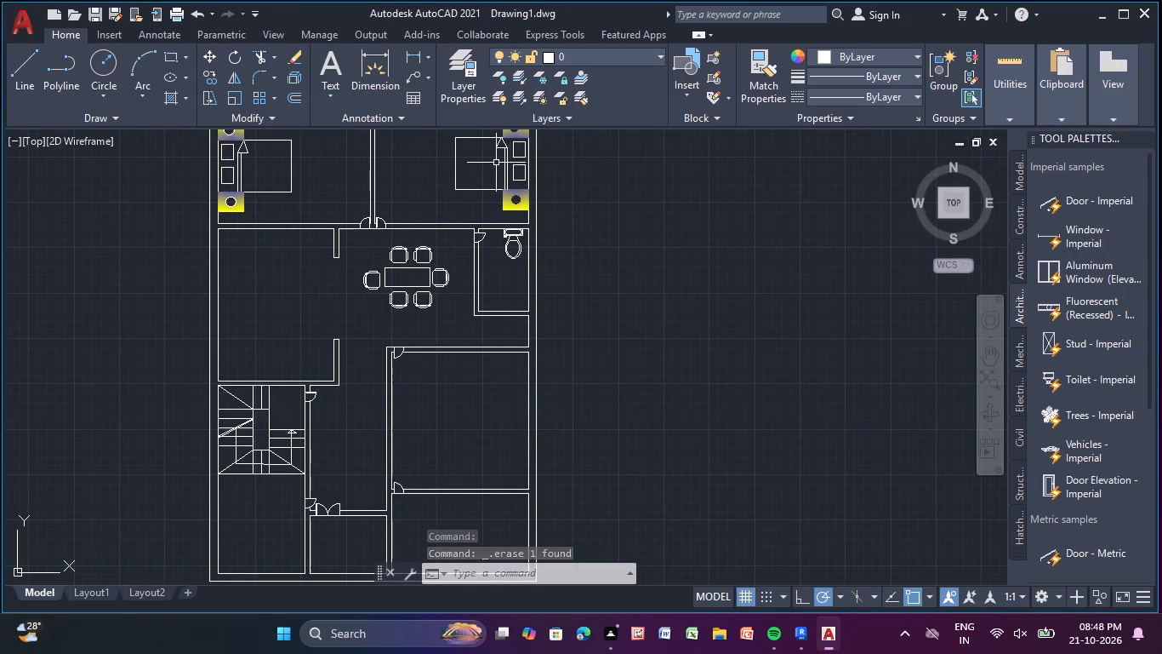
{"action": "middle_click_drag", "start_coordinate": [453, 342], "coordinate": [452, 342]}
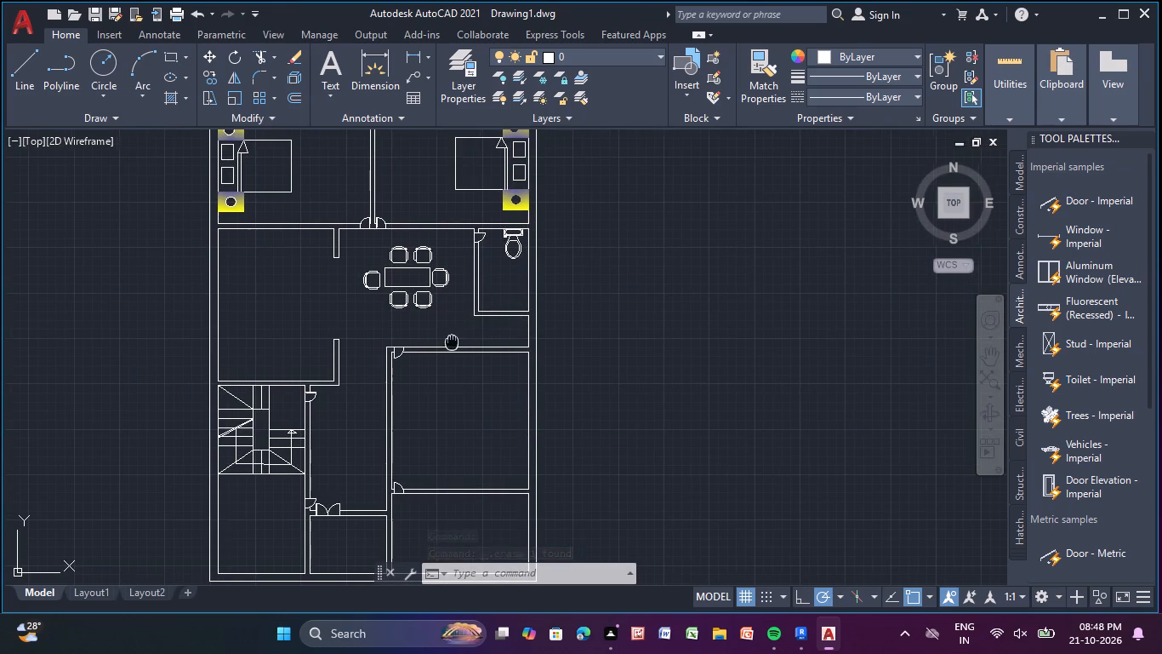
Group the east bed with its pillows, blanket fold and both nightstands into one object.
{"action": "middle_click_drag", "start_coordinate": [452, 342], "coordinate": [402, 415]}
{"action": "middle_click_drag", "start_coordinate": [398, 221], "coordinate": [322, 287]}
{"action": "scroll", "coordinate": [330, 267], "scroll_direction": "up", "scroll_amount": 2}
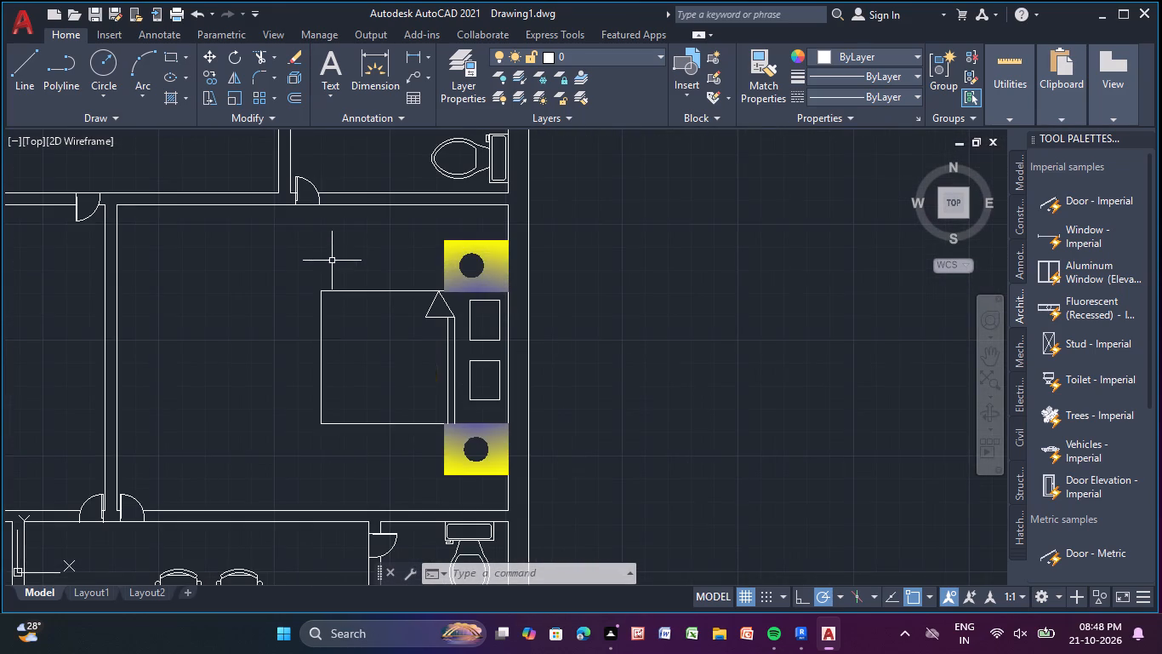
{"action": "left_click_drag", "start_coordinate": [276, 245], "coordinate": [590, 385]}
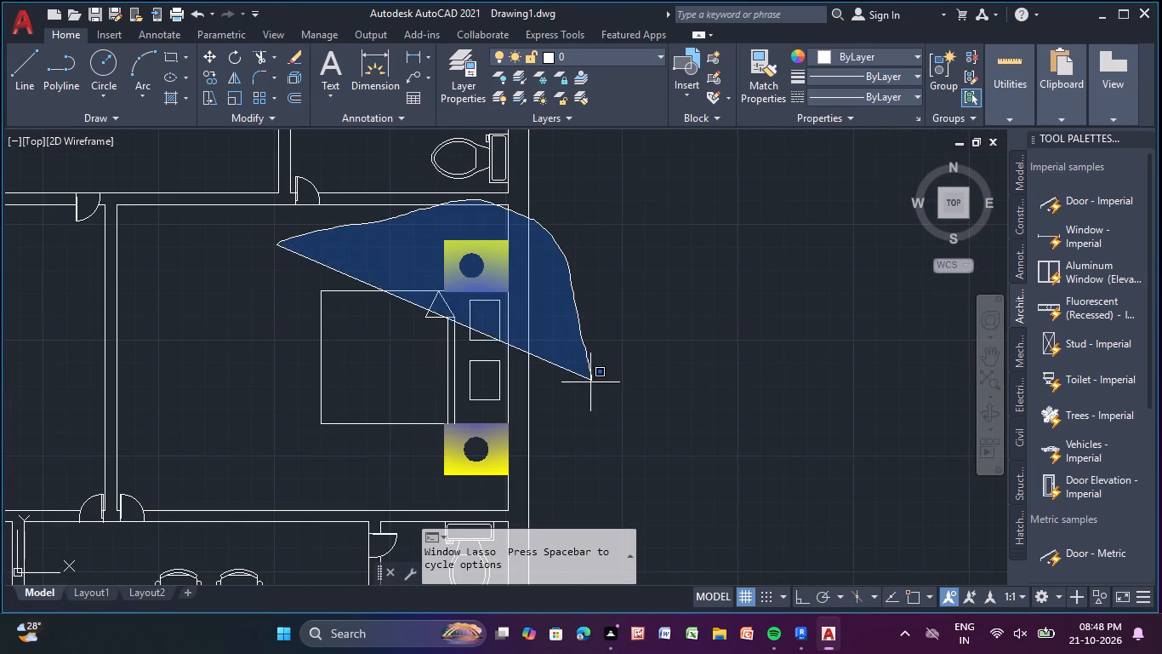
{"action": "left_click_drag", "start_coordinate": [590, 385], "coordinate": [293, 466]}
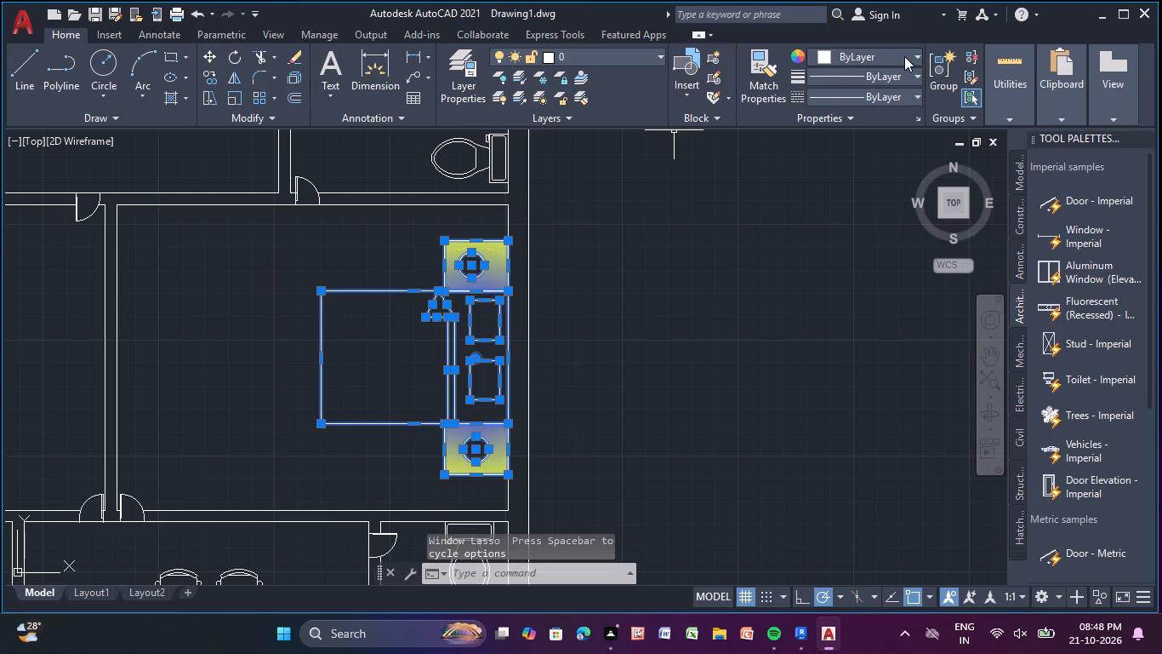
{"action": "double_click", "coordinate": [937, 54]}
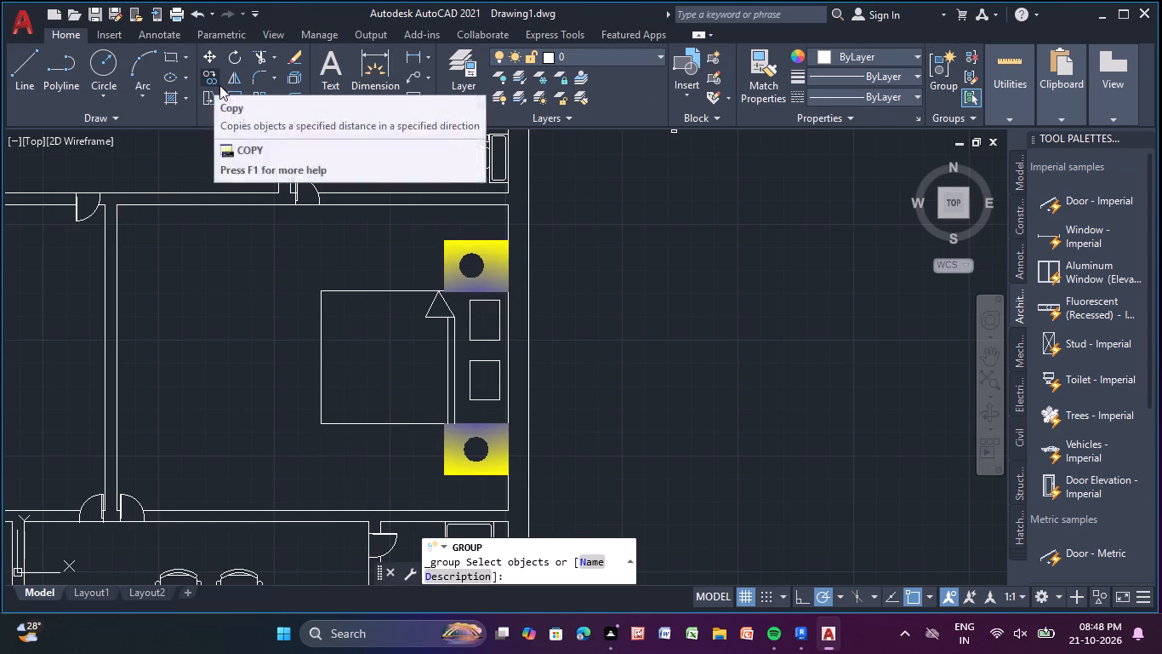
{"action": "left_click", "coordinate": [369, 290]}
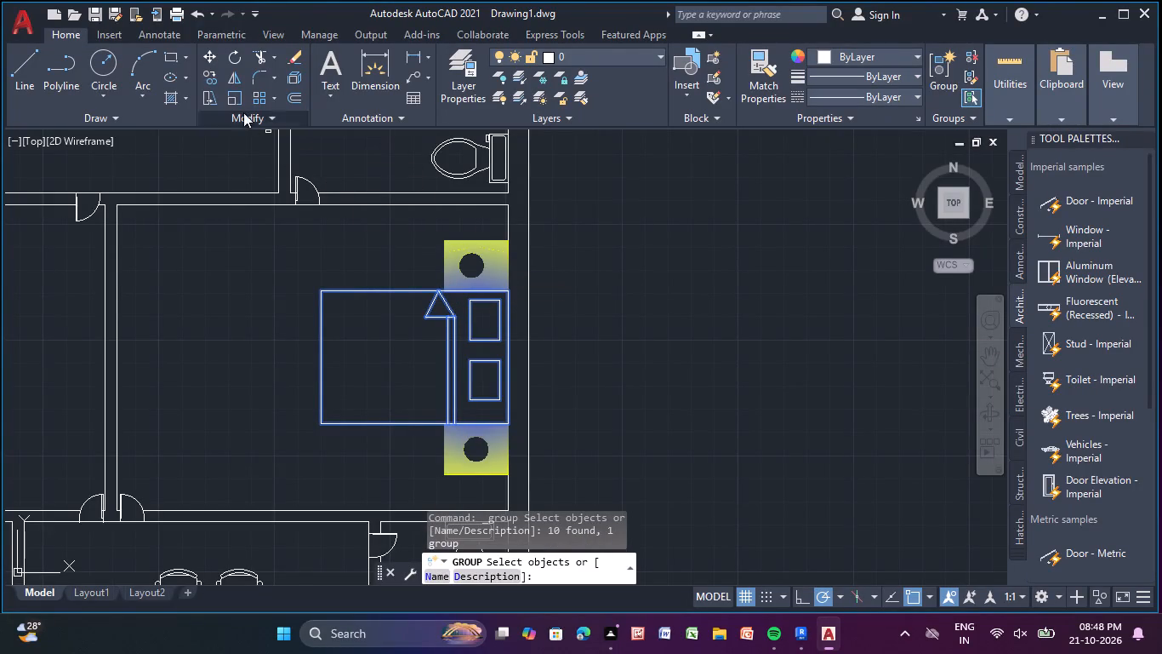
Copy the grouped bed set about 23'-2" straight south into the lower east bedroom, against its east wall.
{"action": "left_click", "coordinate": [211, 70]}
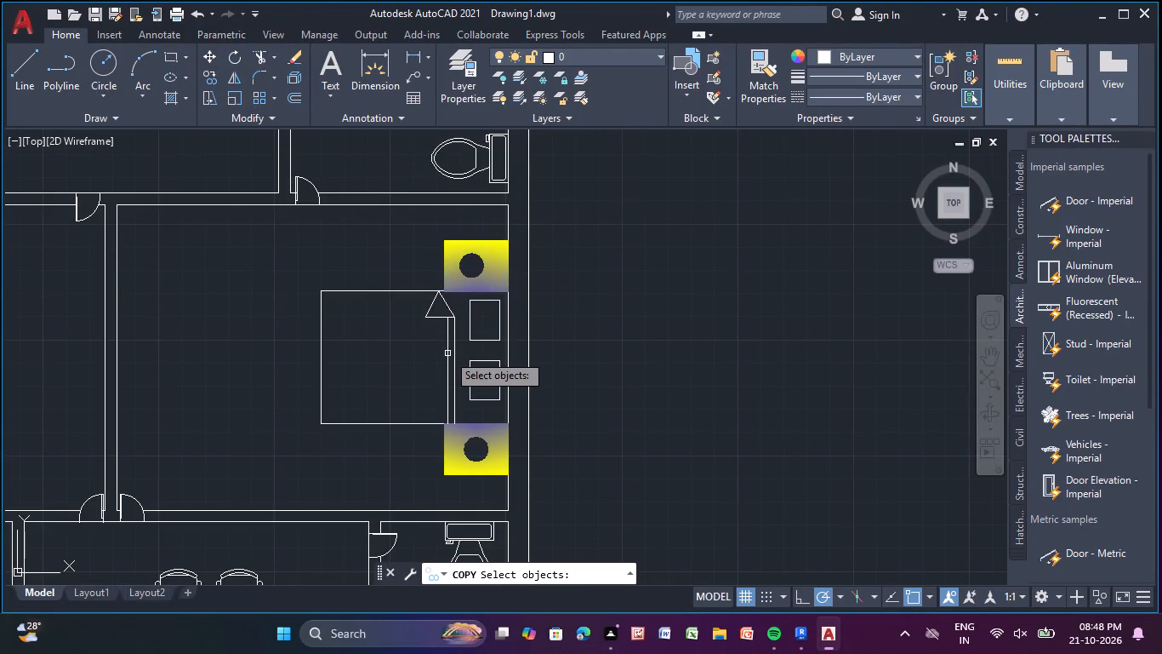
{"action": "left_click", "coordinate": [447, 353]}
{"action": "right_click", "coordinate": [447, 353]}
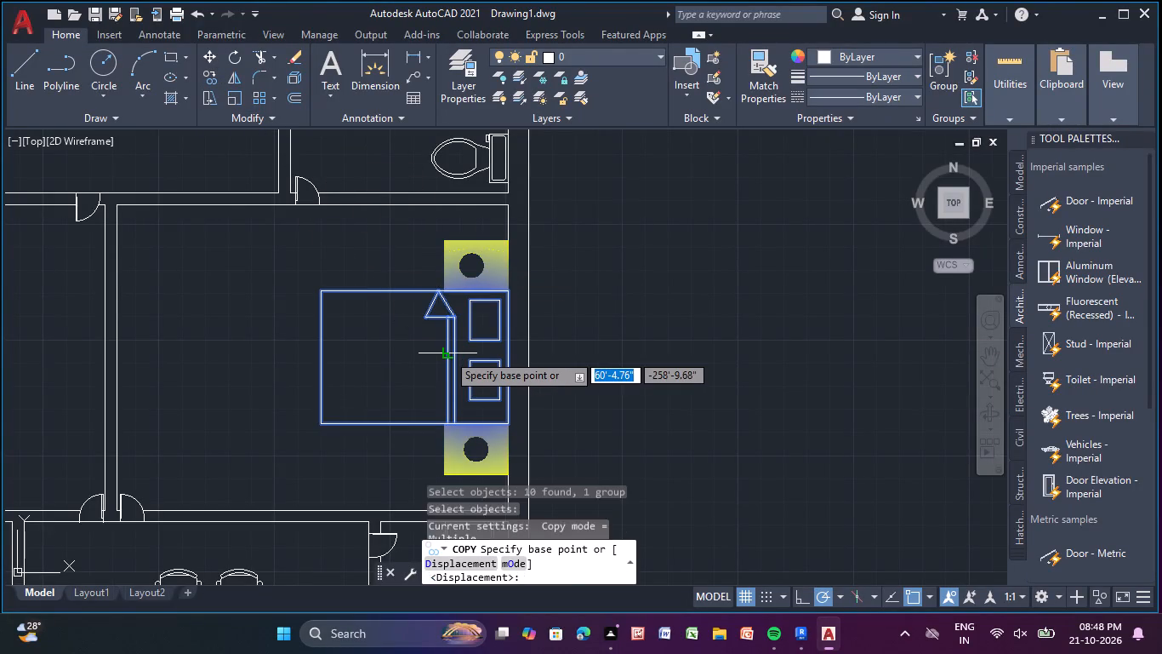
{"action": "left_click", "coordinate": [447, 353]}
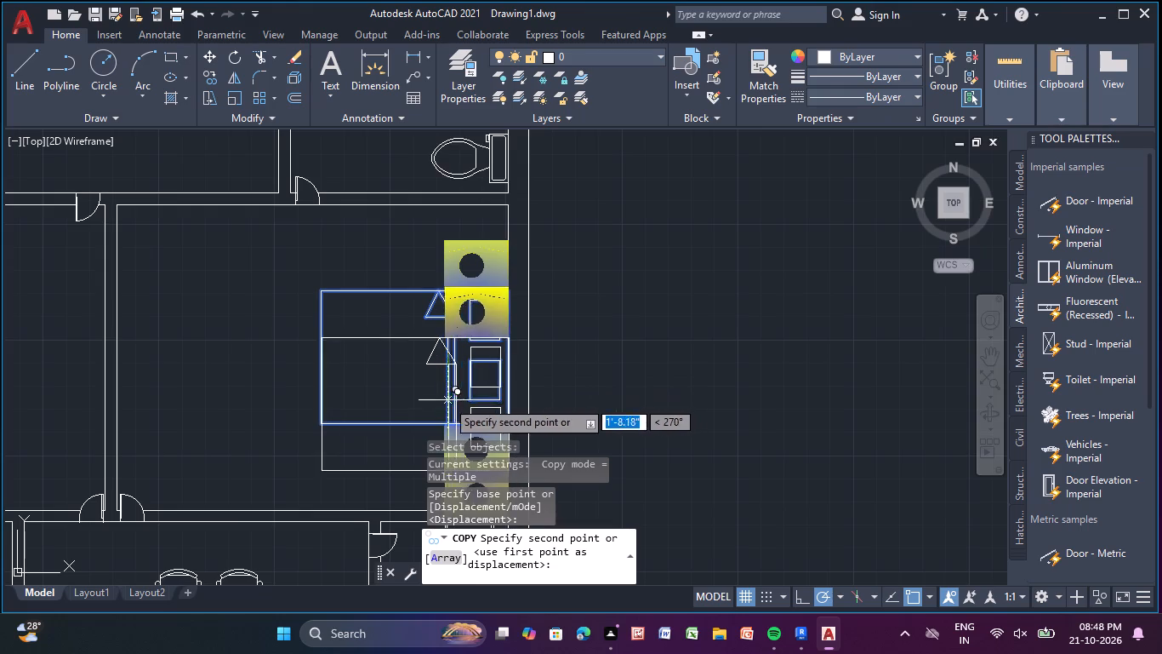
{"action": "middle_click_drag", "start_coordinate": [434, 387], "coordinate": [359, 82]}
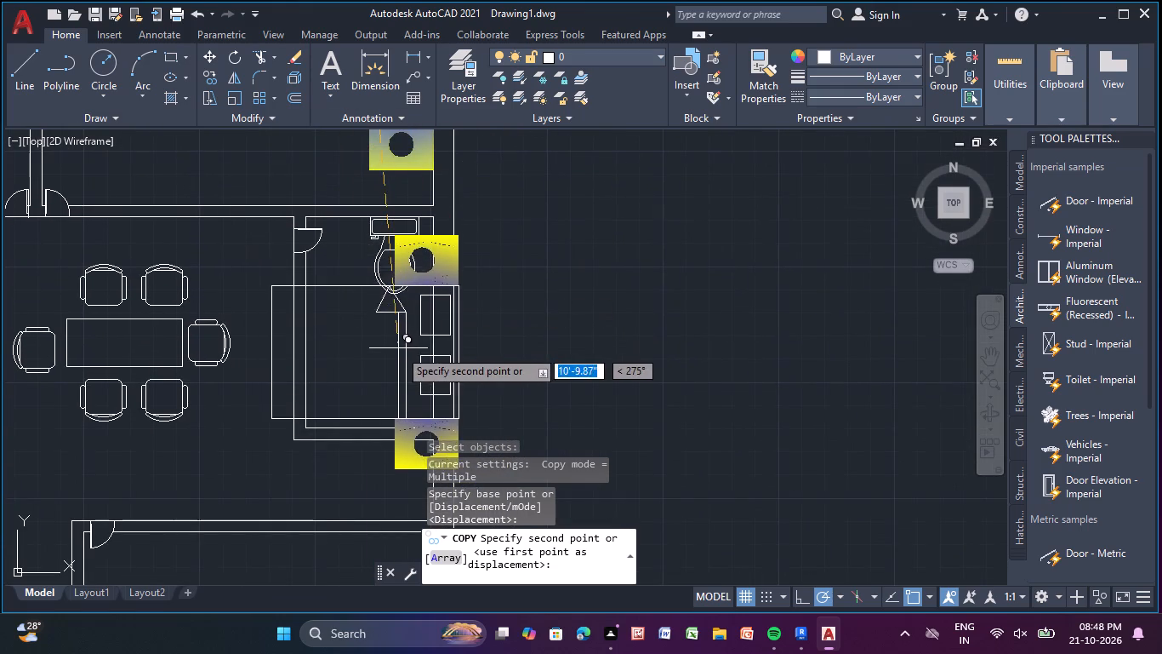
{"action": "middle_click_drag", "start_coordinate": [389, 279], "coordinate": [348, 1]}
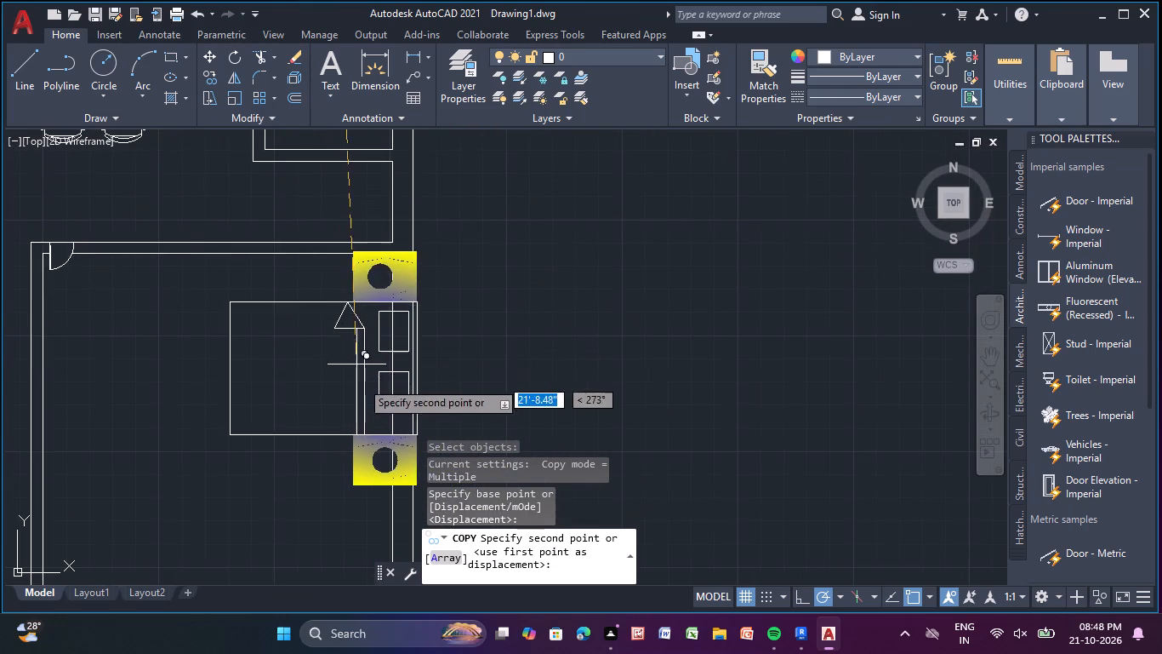
{"action": "middle_click_drag", "start_coordinate": [358, 381], "coordinate": [380, 163]}
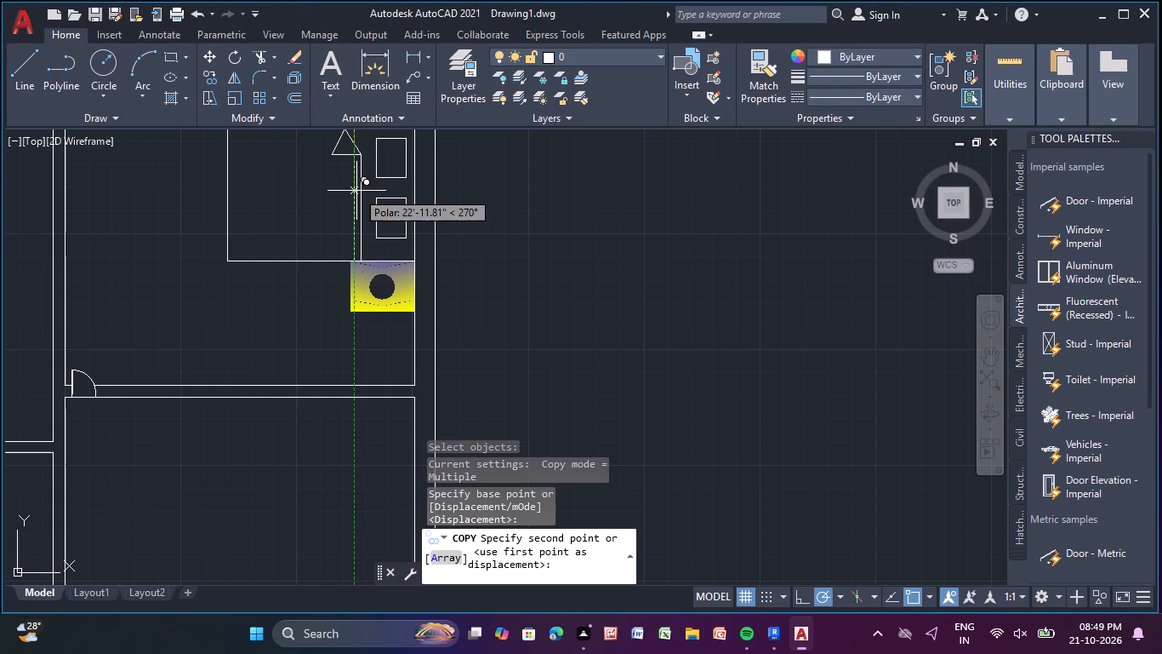
{"action": "middle_click_drag", "start_coordinate": [354, 195], "coordinate": [415, 237]}
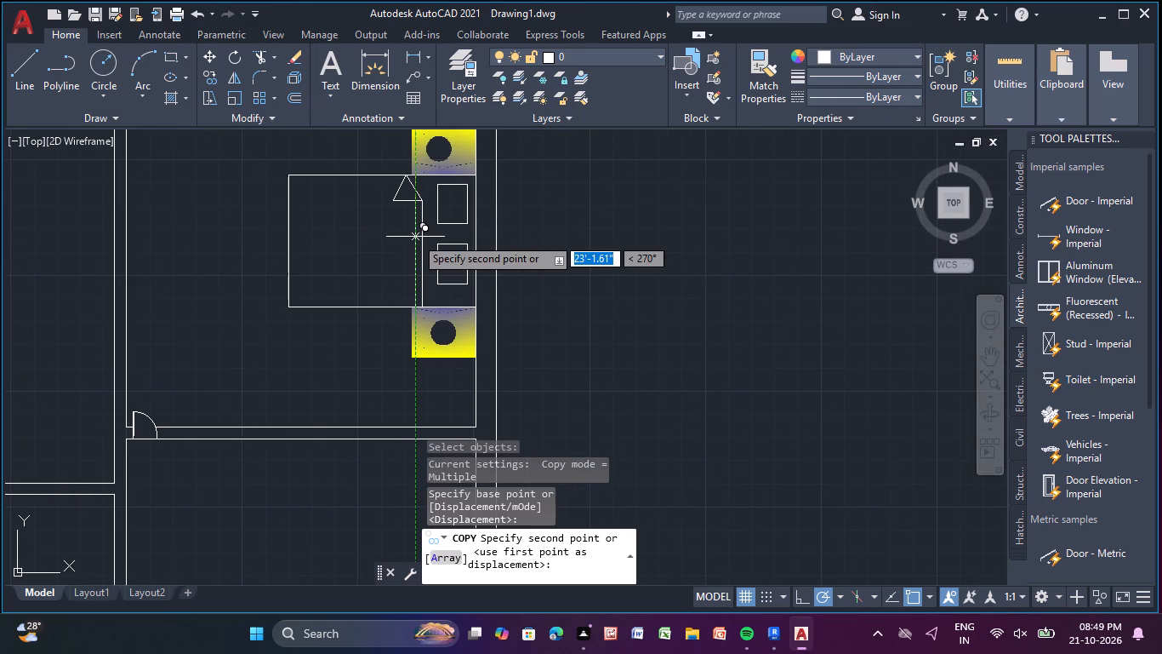
{"action": "left_click", "coordinate": [415, 237]}
{"action": "scroll", "coordinate": [515, 267], "scroll_direction": "down", "scroll_amount": 2}
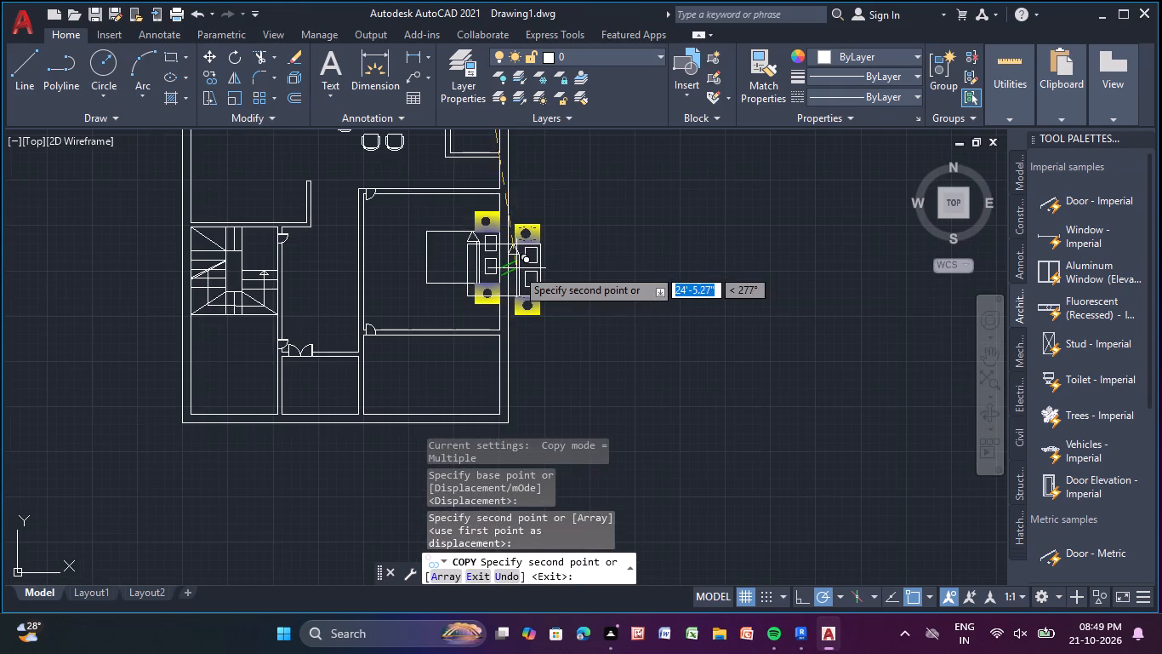
{"action": "middle_click_drag", "start_coordinate": [527, 269], "coordinate": [548, 254]}
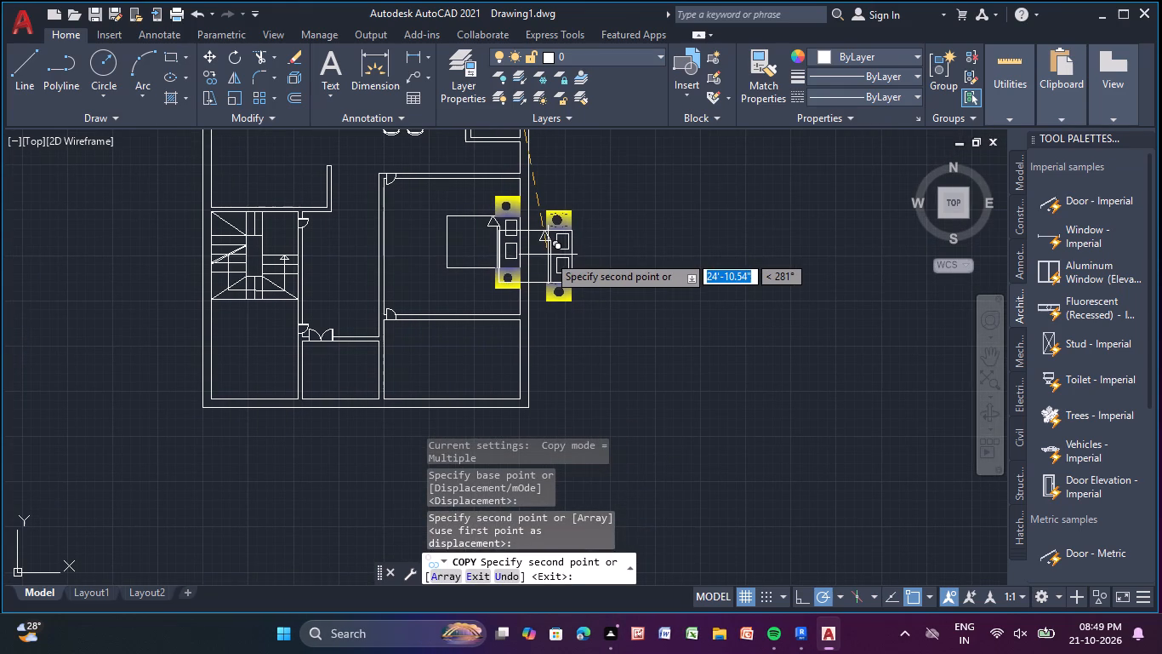
{"action": "key", "text": "Escape"}
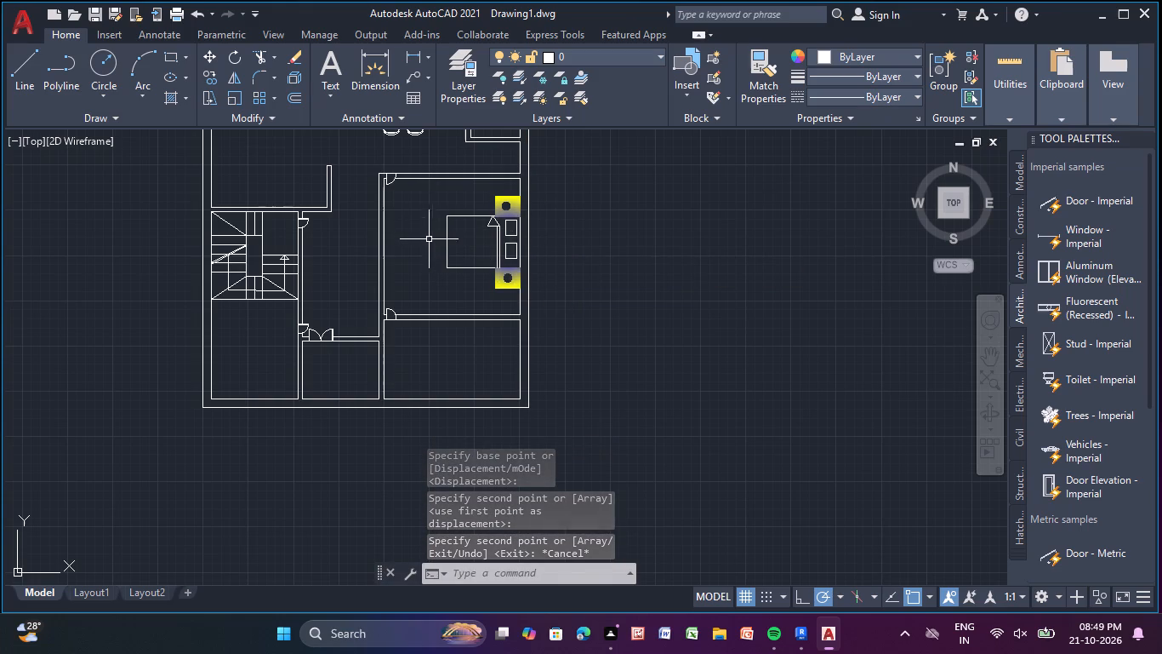
Extend the double-door room's north wall line east to the partition's far line, and the partition's west line south to meet it.
{"action": "middle_click_drag", "start_coordinate": [399, 178], "coordinate": [369, 89]}
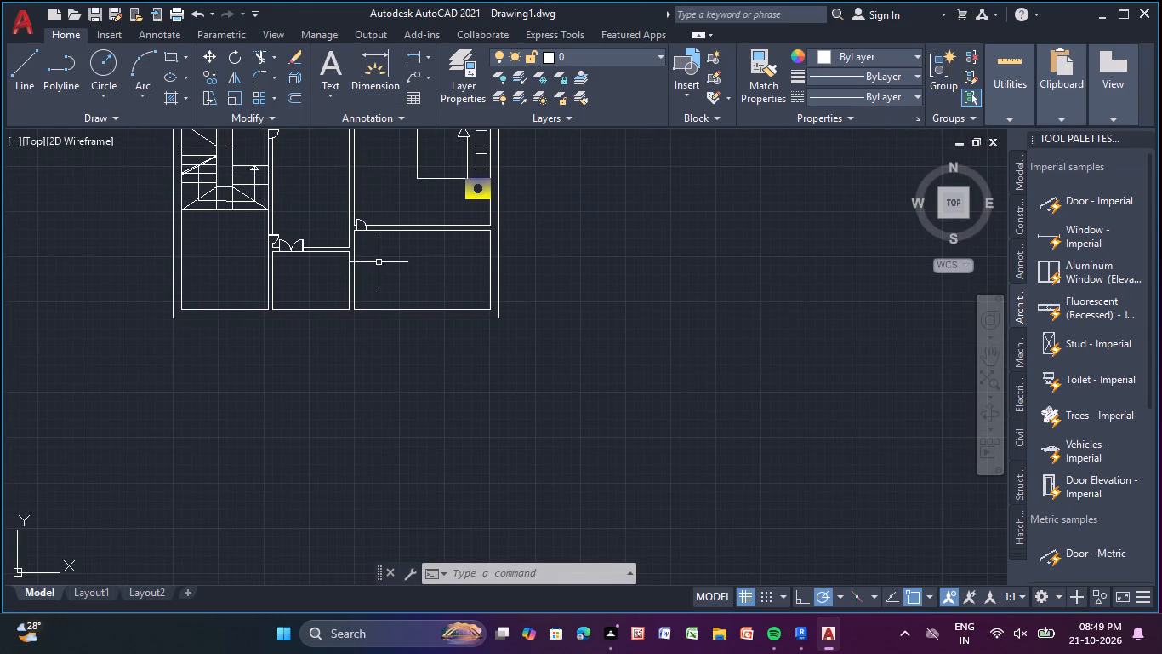
{"action": "middle_click_drag", "start_coordinate": [367, 272], "coordinate": [418, 254]}
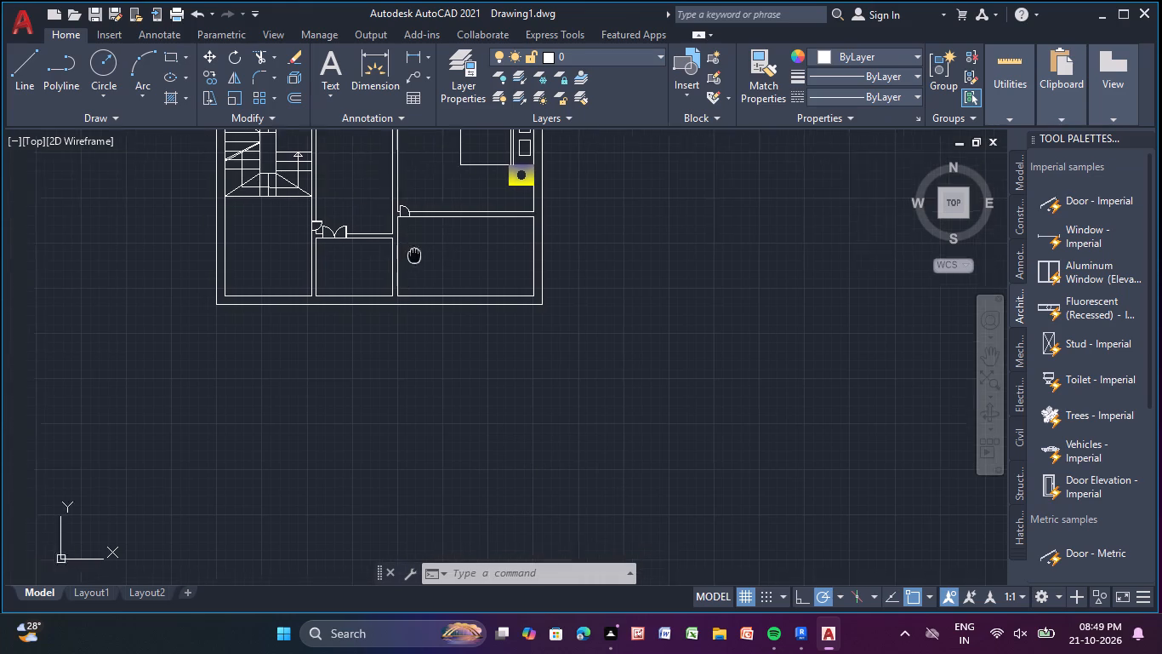
{"action": "middle_click_drag", "start_coordinate": [418, 254], "coordinate": [462, 227]}
{"action": "scroll", "coordinate": [437, 221], "scroll_direction": "up", "scroll_amount": 2}
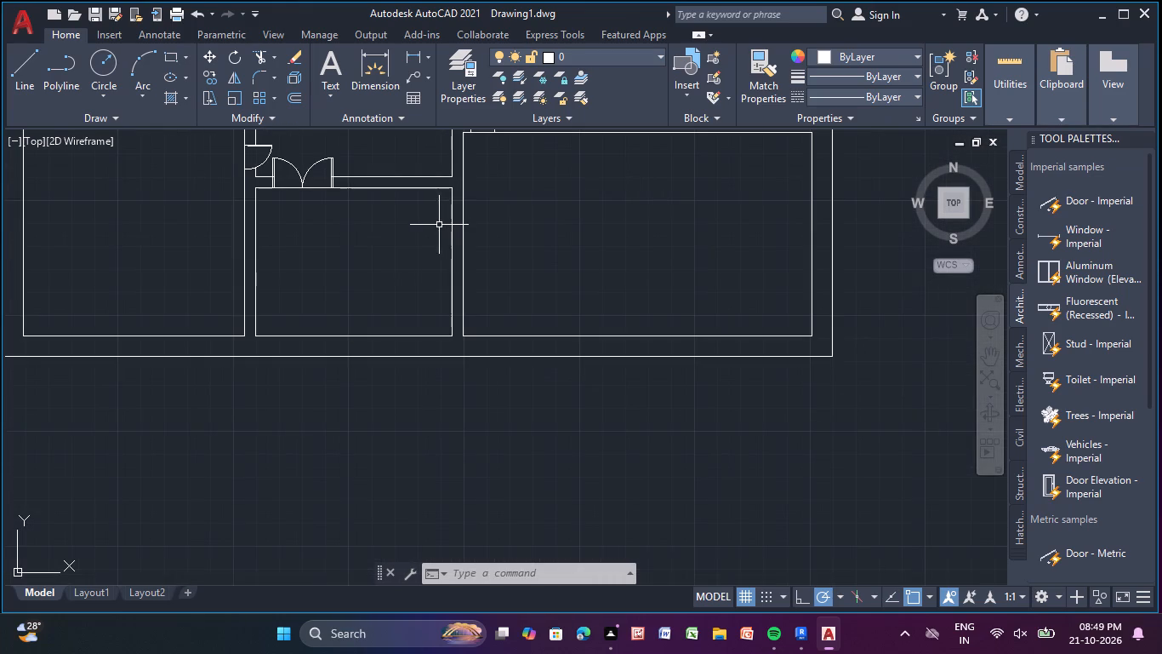
{"action": "middle_click_drag", "start_coordinate": [438, 225], "coordinate": [436, 250]}
{"action": "type", "text": "ex"}
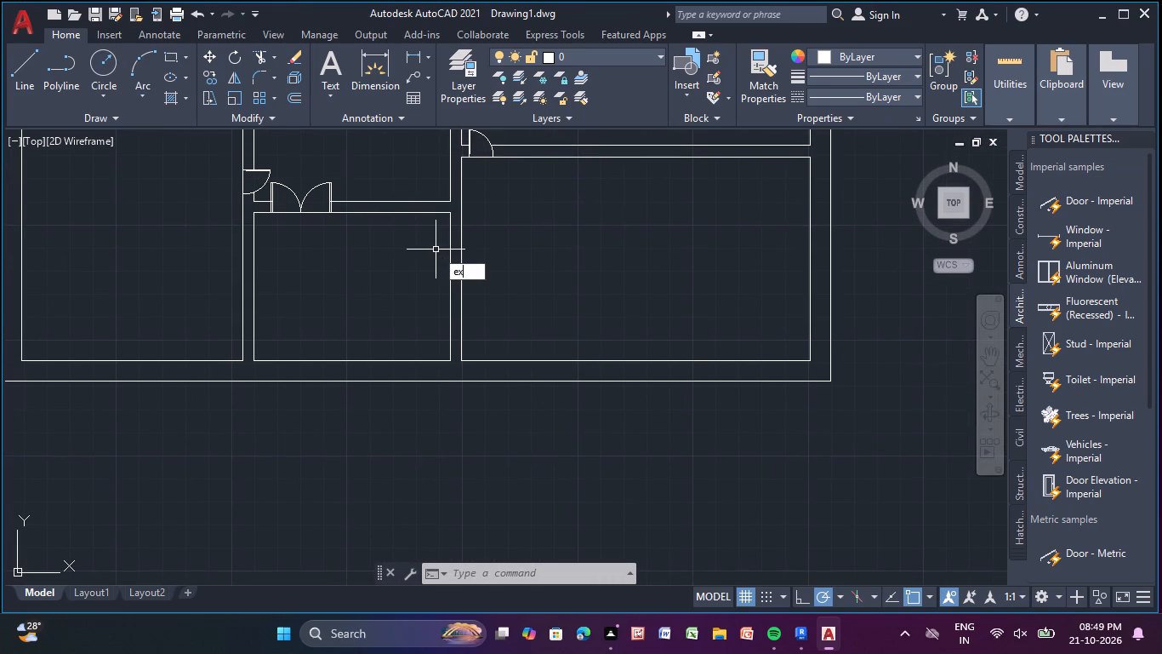
{"action": "key", "text": "Return"}
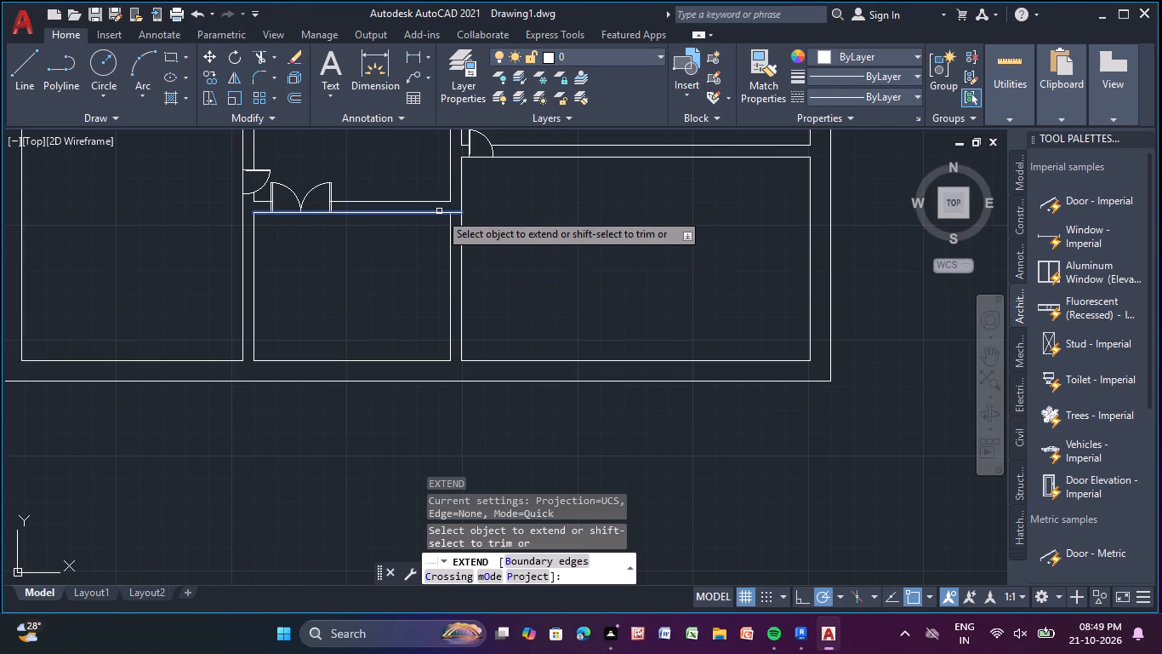
{"action": "left_click", "coordinate": [439, 213]}
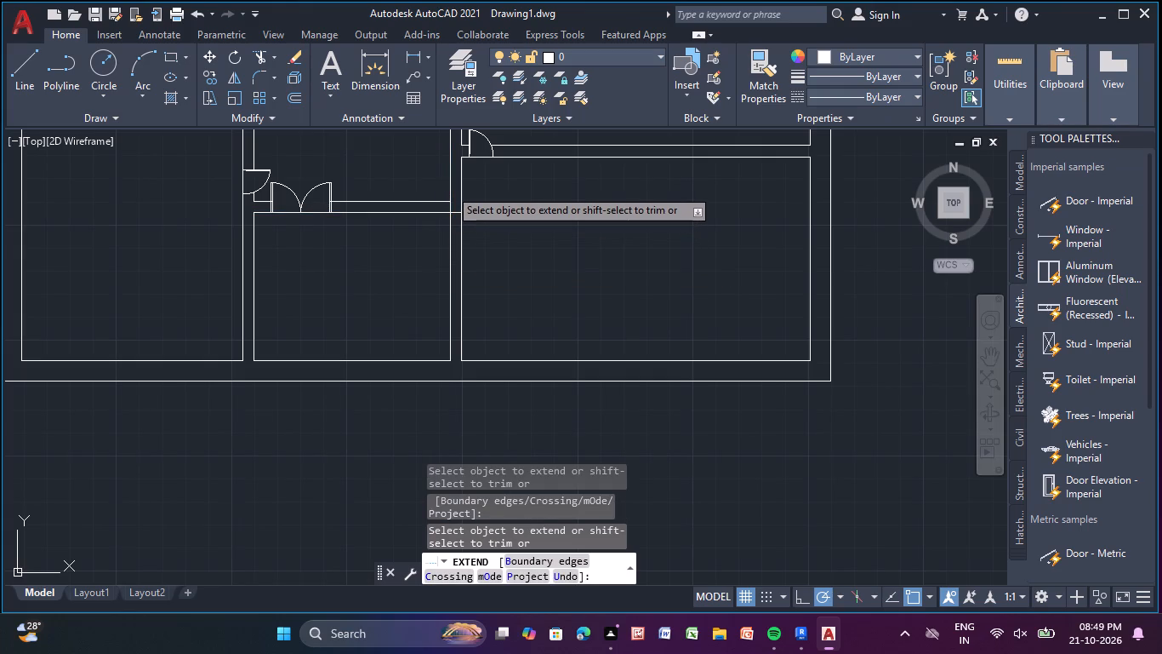
{"action": "left_click", "coordinate": [449, 188]}
Trim the wall line piece lying between the two partition lines at the double-door room's northeast corner.
{"action": "left_click", "coordinate": [265, 57]}
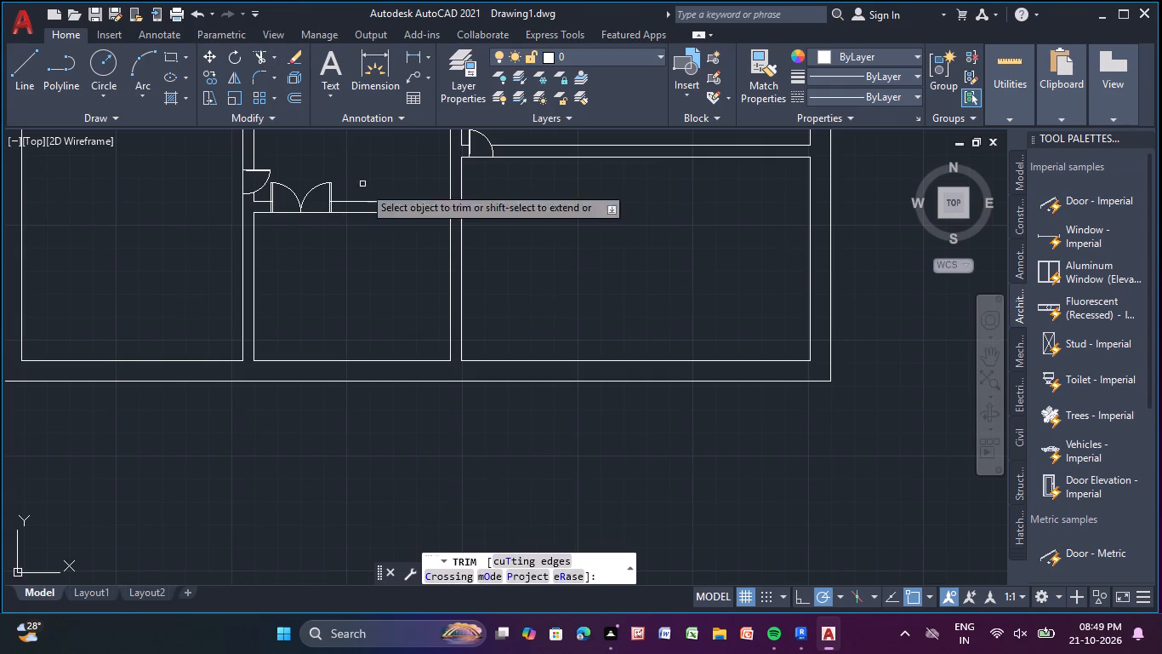
{"action": "scroll", "coordinate": [452, 209], "scroll_direction": "up", "scroll_amount": 3}
{"action": "left_click_drag", "start_coordinate": [459, 221], "coordinate": [466, 286]}
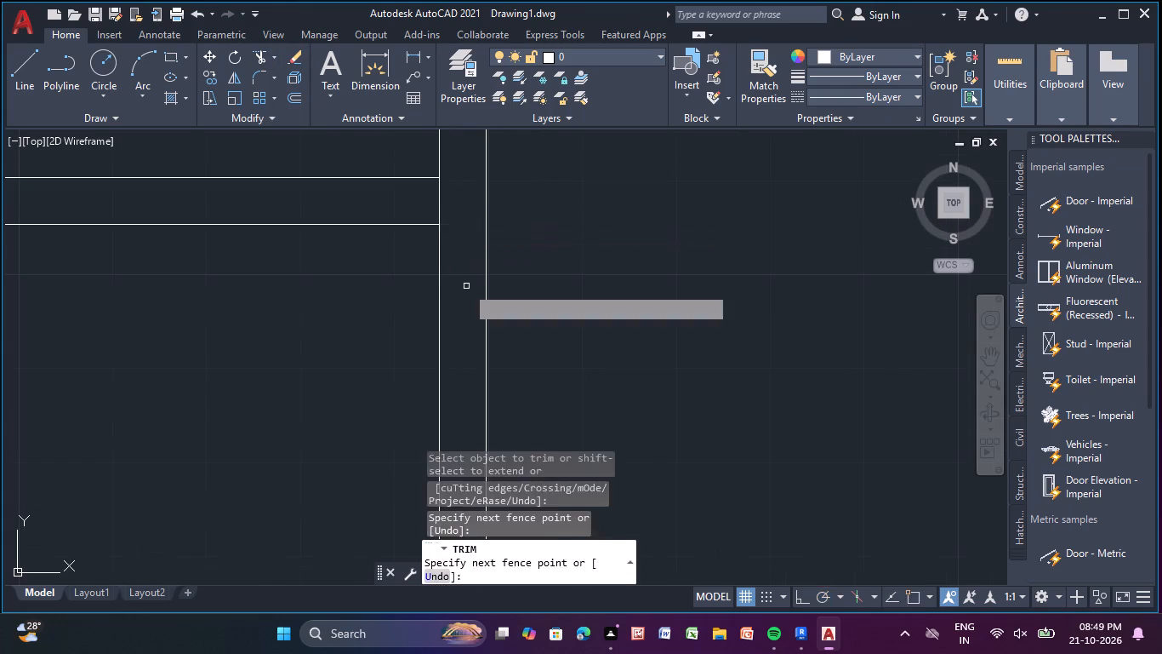
{"action": "scroll", "coordinate": [476, 257], "scroll_direction": "down", "scroll_amount": 3}
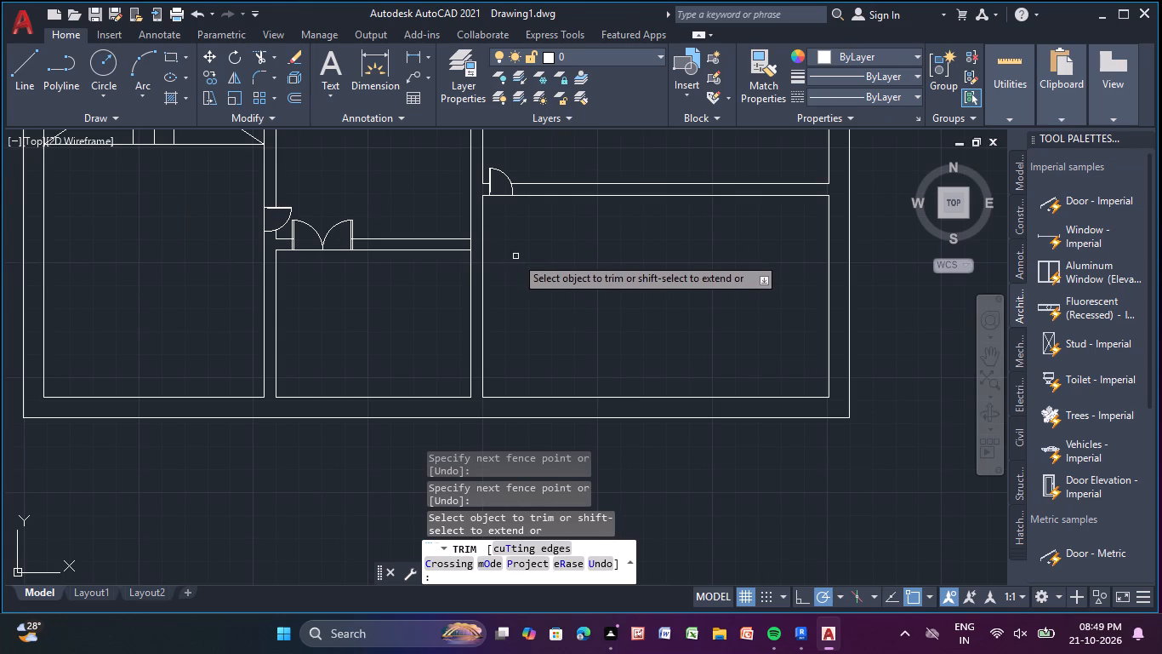
{"action": "middle_click_drag", "start_coordinate": [514, 264], "coordinate": [441, 175]}
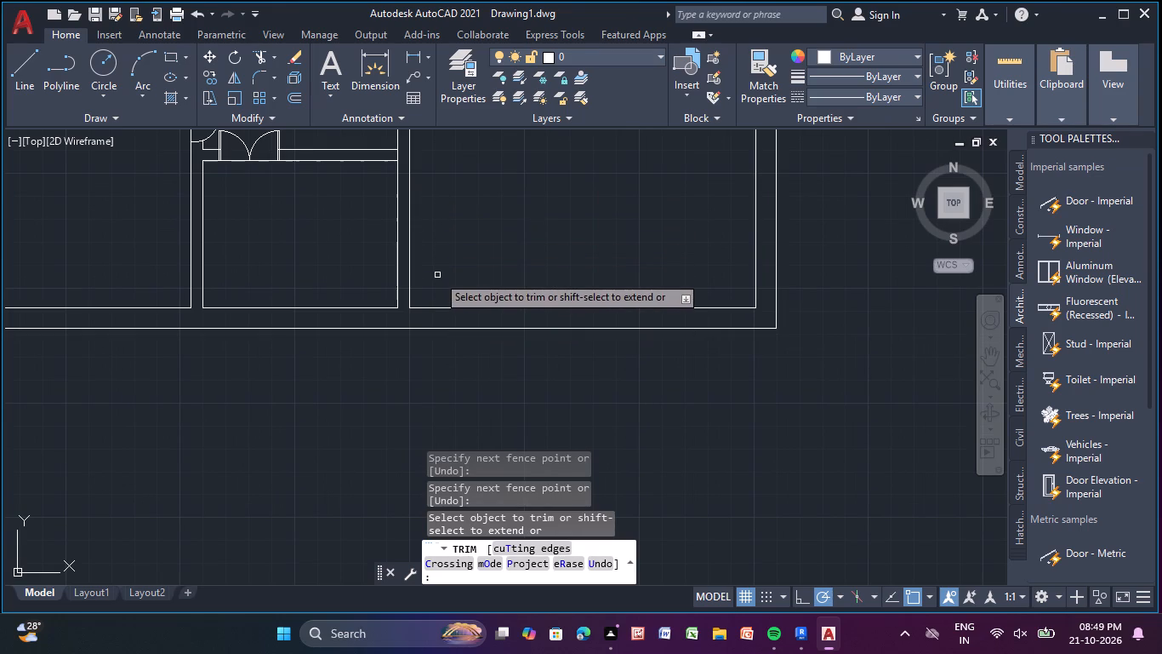
{"action": "key", "text": "Escape"}
Extend all four lines of the two partitions flanking the double-door room south to the outer wall line.
{"action": "type", "text": "ex"}
{"action": "left_click", "coordinate": [493, 317]}
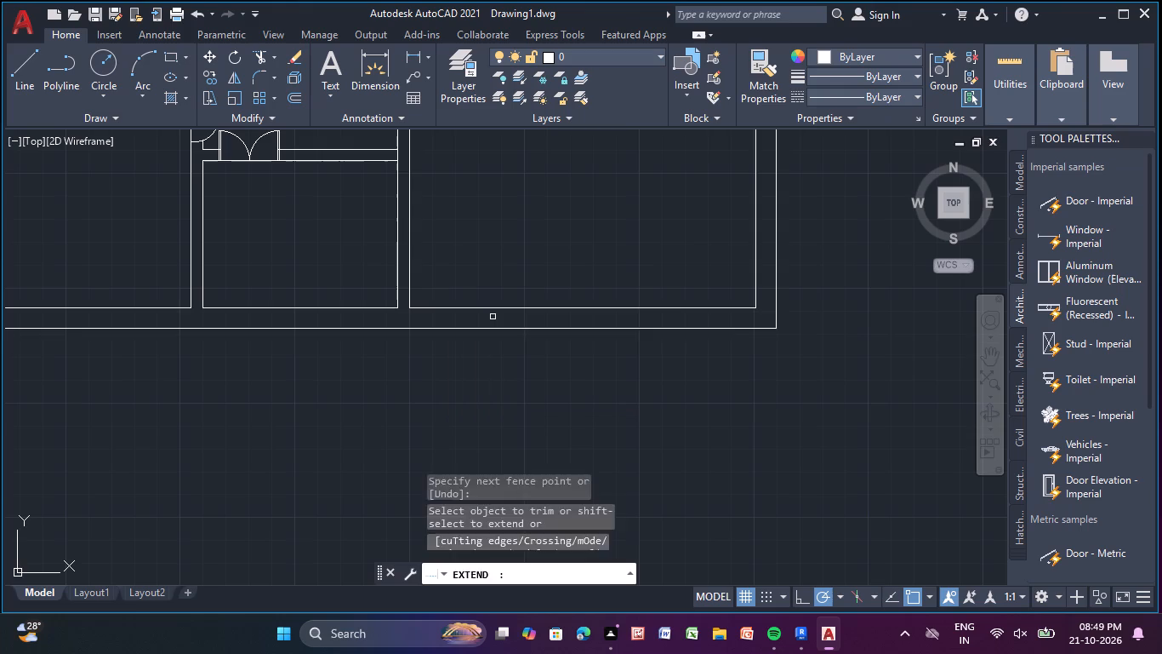
{"action": "left_click", "coordinate": [410, 294]}
{"action": "left_click", "coordinate": [396, 281]}
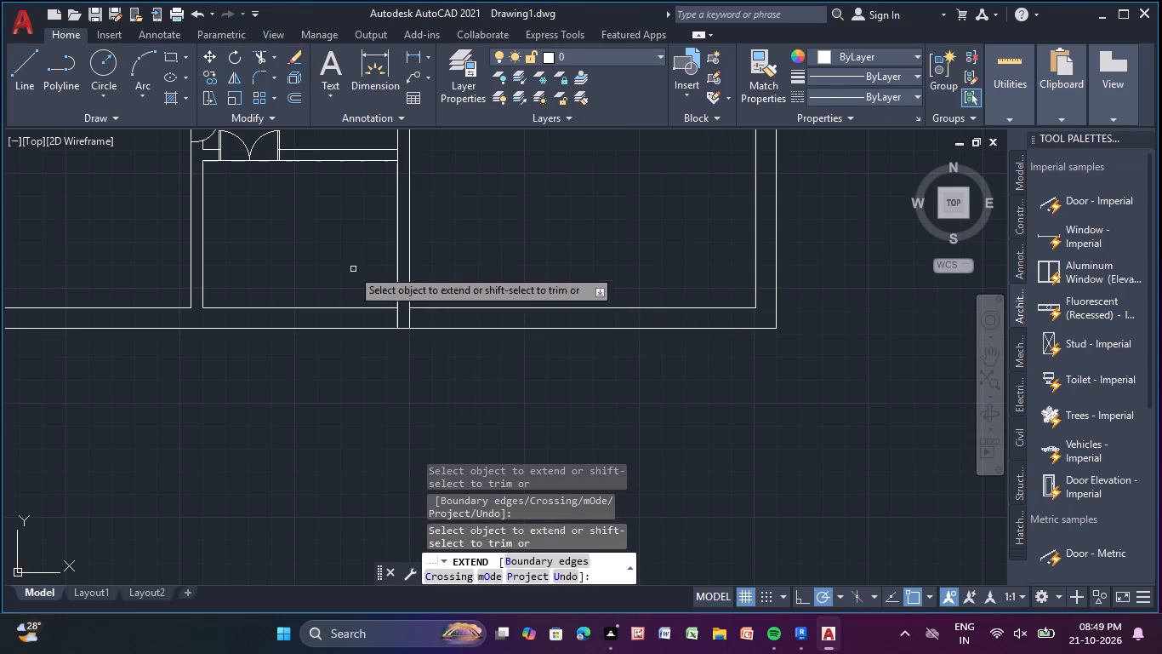
{"action": "middle_click_drag", "start_coordinate": [332, 262], "coordinate": [414, 240]}
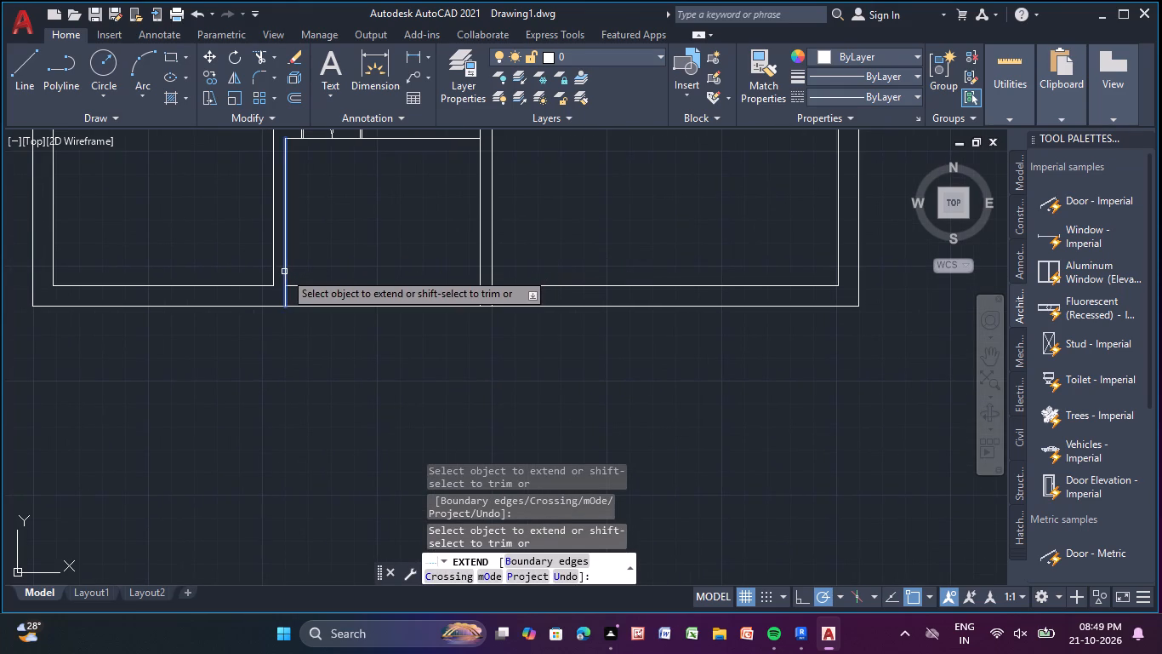
{"action": "left_click", "coordinate": [284, 272]}
{"action": "left_click", "coordinate": [273, 257]}
Extend the south wall's inner line across the gaps at both partitions flanking the double-door room.
{"action": "scroll", "coordinate": [322, 259], "scroll_direction": "down", "scroll_amount": 1}
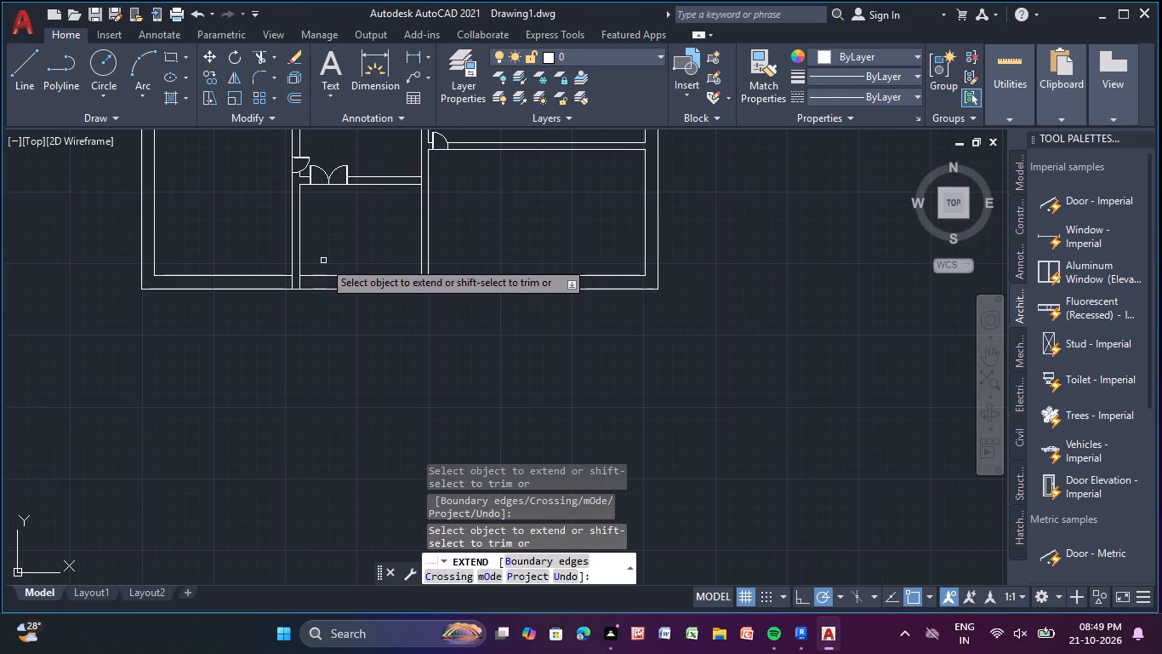
{"action": "middle_click_drag", "start_coordinate": [324, 261], "coordinate": [395, 238]}
{"action": "scroll", "coordinate": [396, 241], "scroll_direction": "up", "scroll_amount": 1}
{"action": "left_click", "coordinate": [387, 258]}
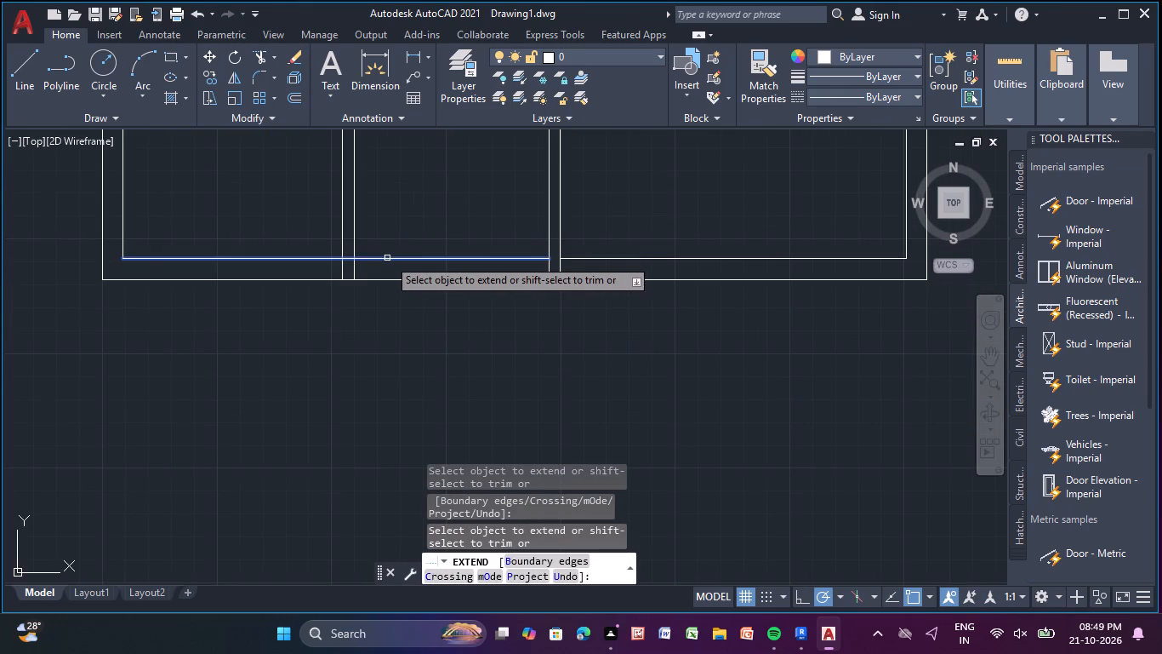
{"action": "left_click", "coordinate": [572, 257]}
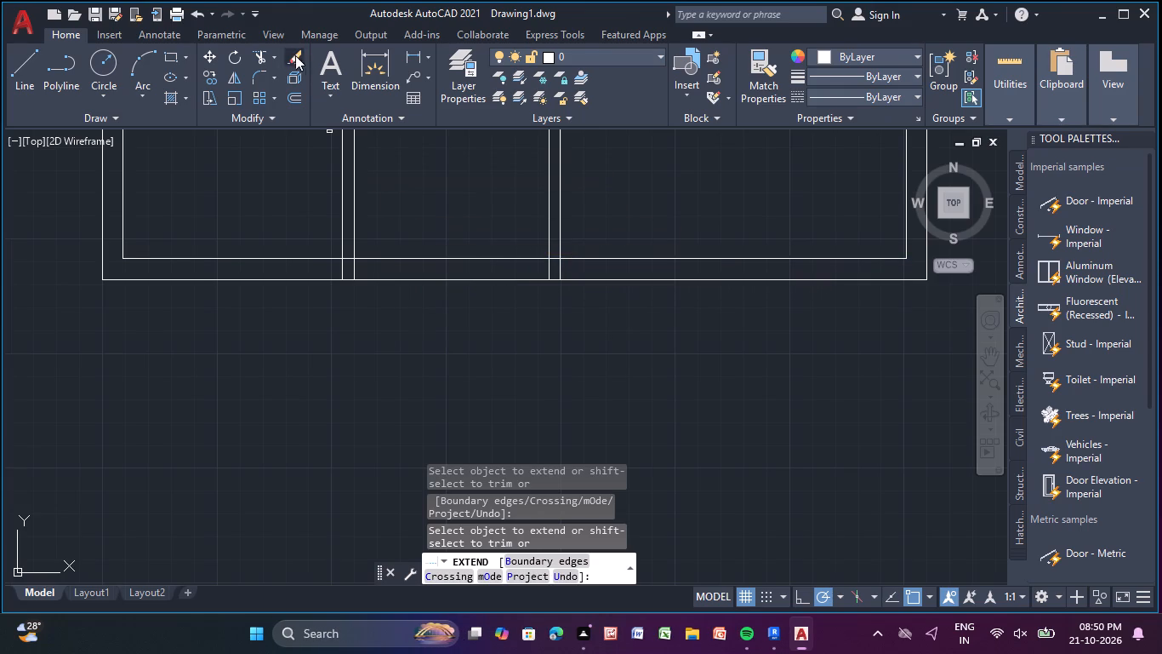
Trim the partition line ends inside the south wall's thickness and the wall's inner line across the double-door room and the southeast room.
{"action": "left_click_drag", "start_coordinate": [257, 46], "coordinate": [262, 57]}
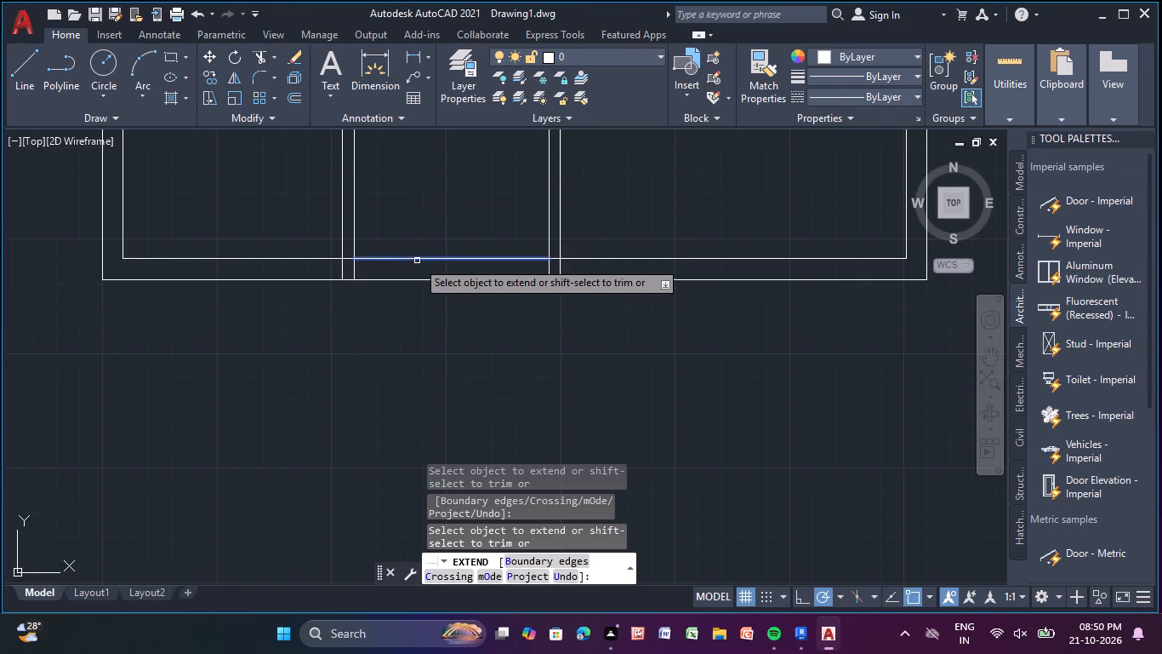
{"action": "double_click", "coordinate": [259, 57]}
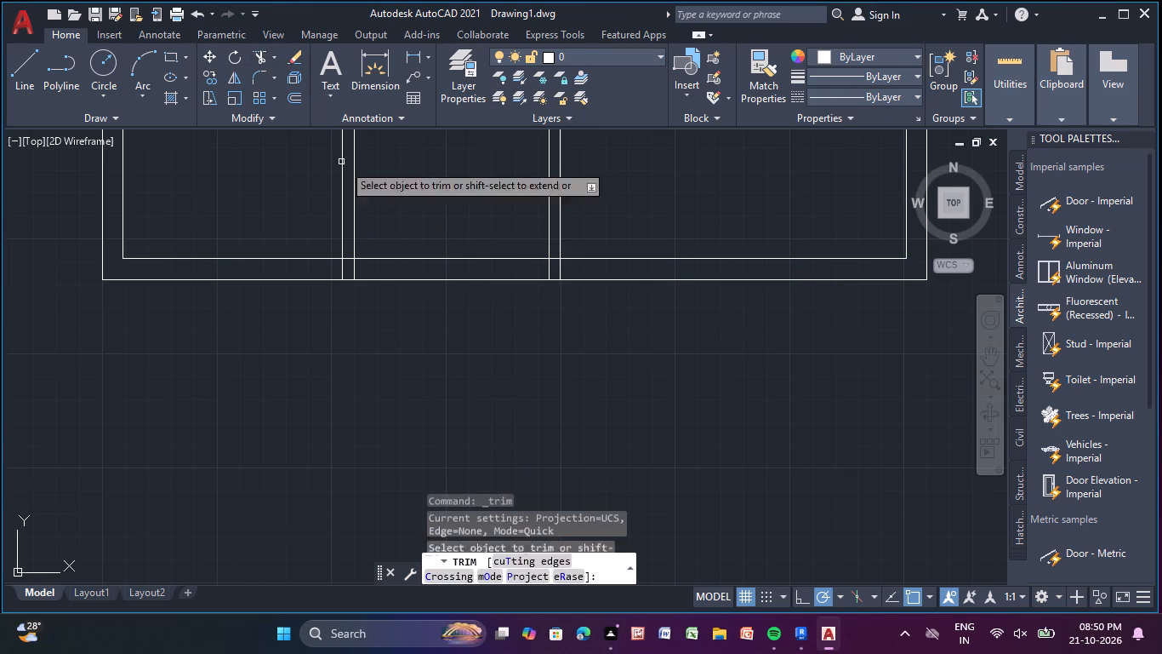
{"action": "left_click", "coordinate": [385, 257]}
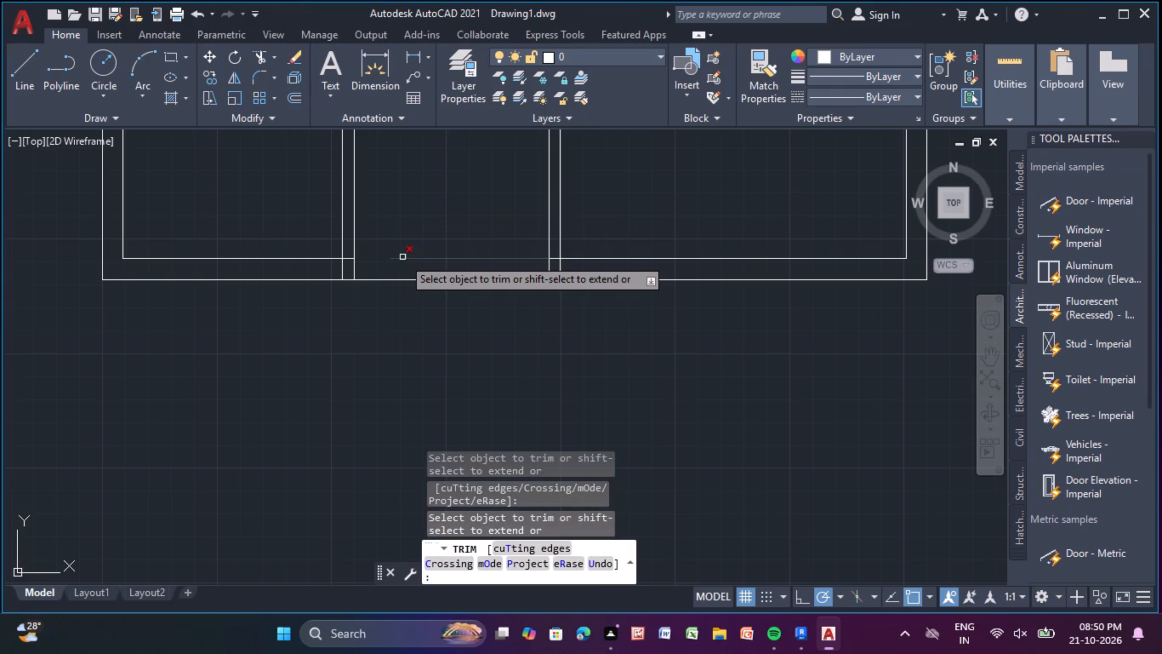
{"action": "left_click", "coordinate": [402, 257]}
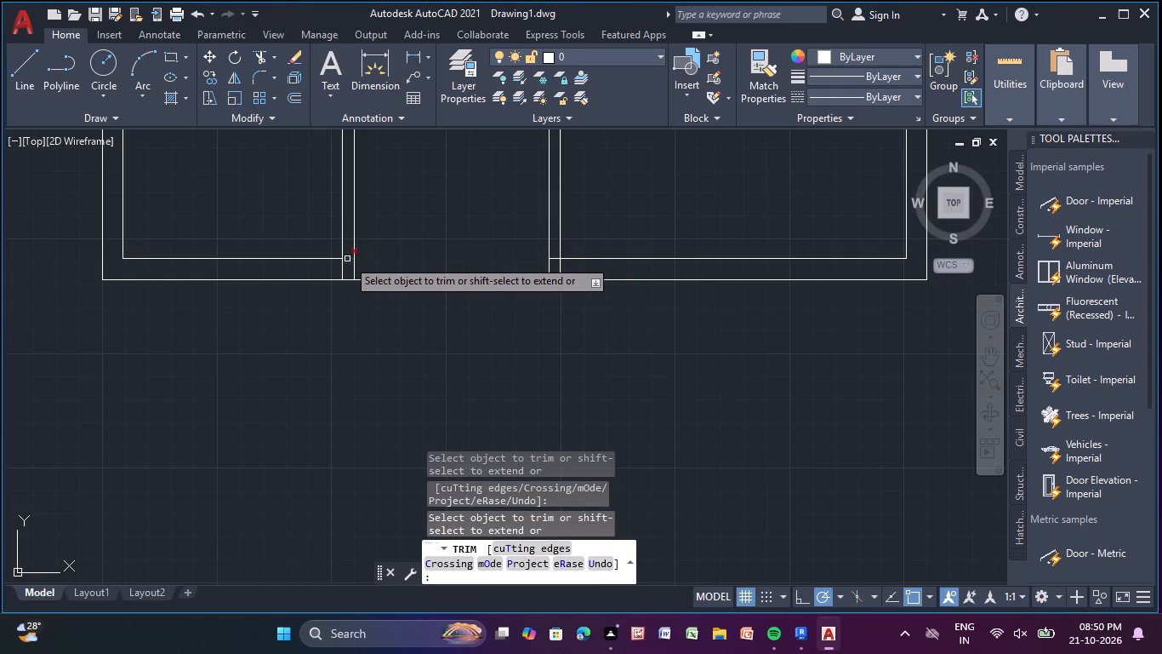
{"action": "left_click", "coordinate": [347, 259]}
{"action": "left_click_drag", "start_coordinate": [336, 269], "coordinate": [384, 263]}
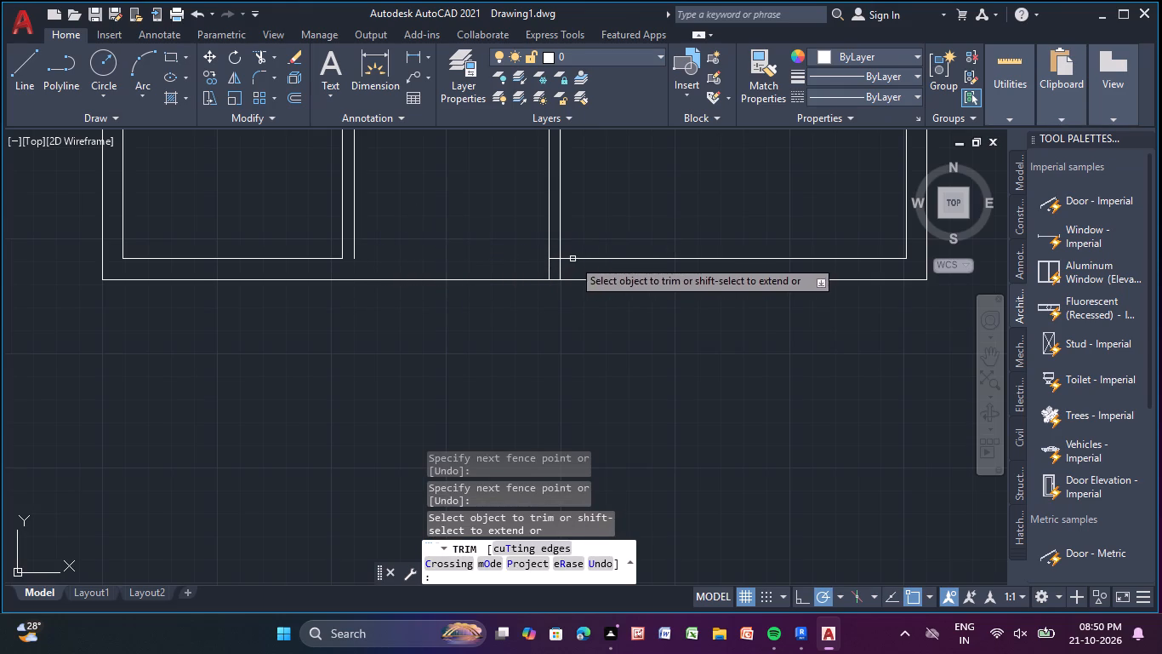
{"action": "left_click_drag", "start_coordinate": [567, 273], "coordinate": [521, 273]}
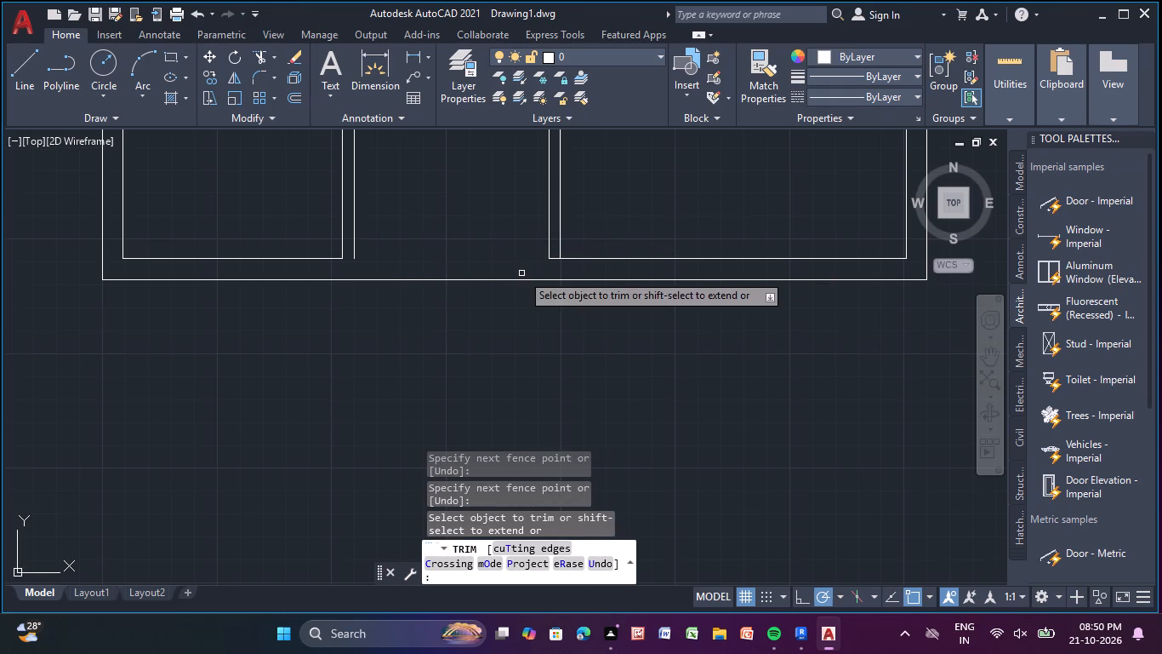
{"action": "middle_click_drag", "start_coordinate": [507, 272], "coordinate": [265, 282]}
{"action": "left_click_drag", "start_coordinate": [447, 252], "coordinate": [437, 279]}
{"action": "scroll", "coordinate": [428, 264], "scroll_direction": "down", "scroll_amount": 1}
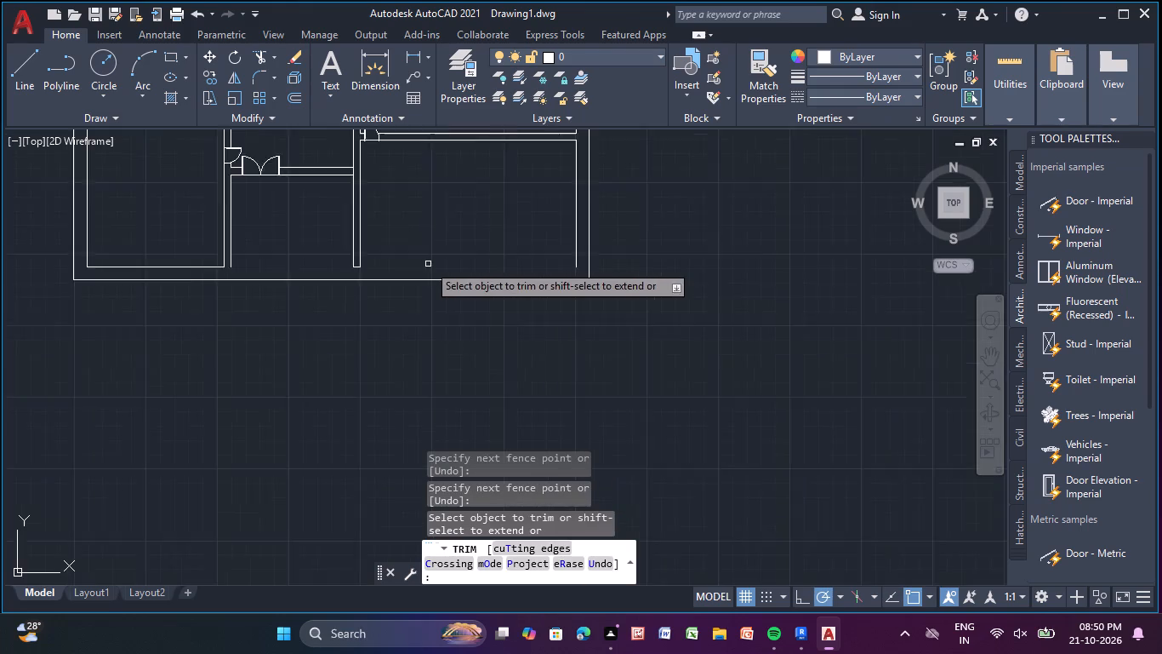
{"action": "scroll", "coordinate": [428, 264], "scroll_direction": "down", "scroll_amount": 1}
{"action": "middle_click_drag", "start_coordinate": [429, 263], "coordinate": [457, 274]}
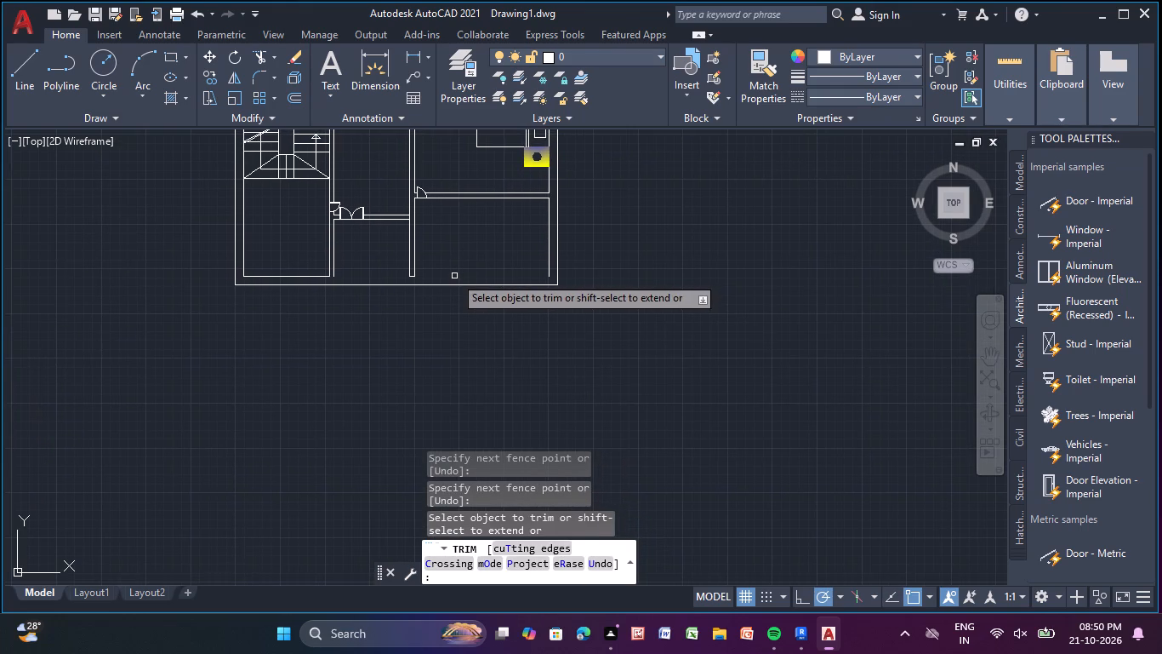
{"action": "key", "text": "Escape"}
Draw lines along the south wall's inner face from the double-door room's west partition to its east partition and on to the east wall.
{"action": "key", "text": "l"}
{"action": "key", "text": "Return"}
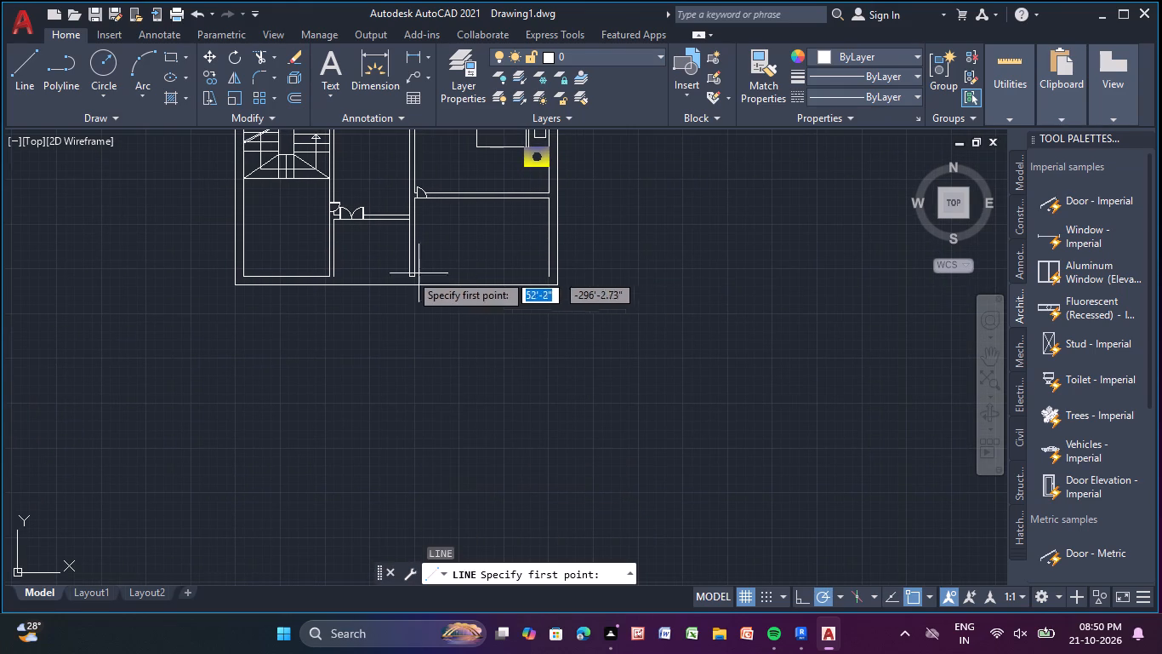
{"action": "scroll", "coordinate": [325, 278], "scroll_direction": "up", "scroll_amount": 2}
{"action": "left_click", "coordinate": [336, 278]}
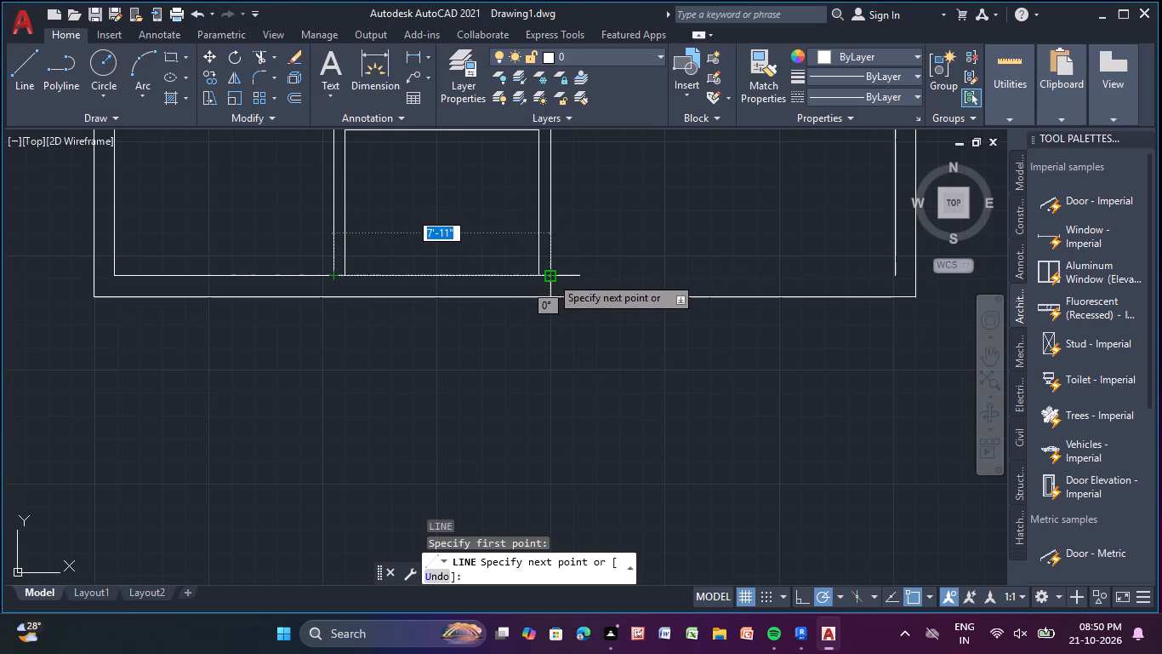
{"action": "left_click", "coordinate": [550, 276]}
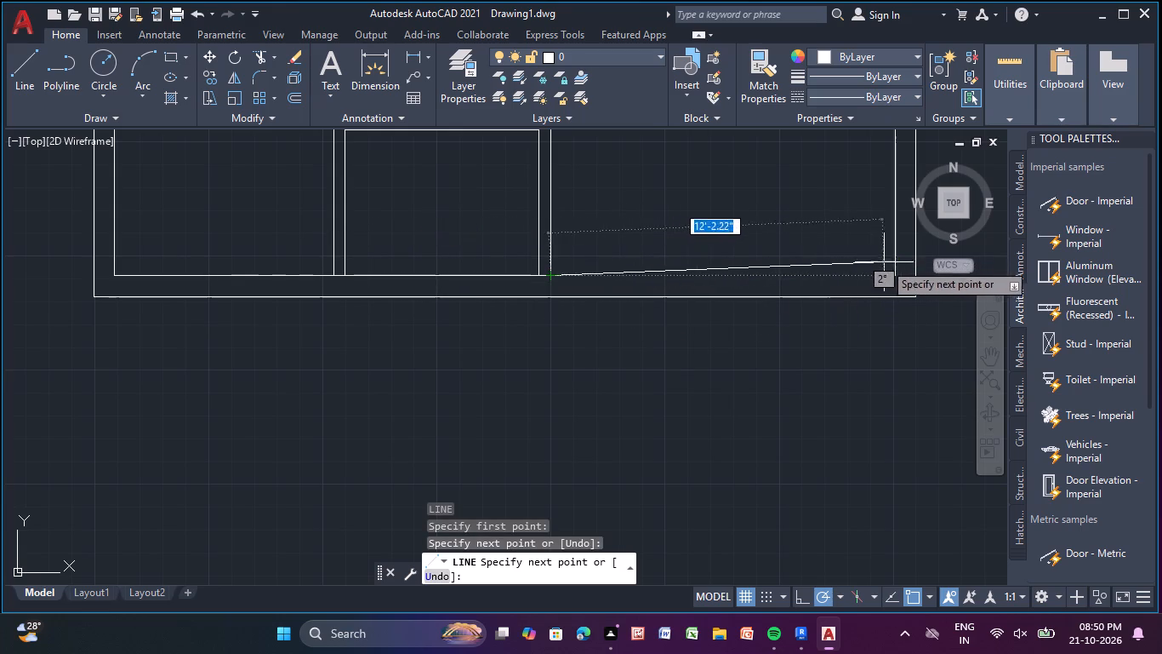
{"action": "left_click", "coordinate": [895, 275]}
{"action": "key", "text": "Escape"}
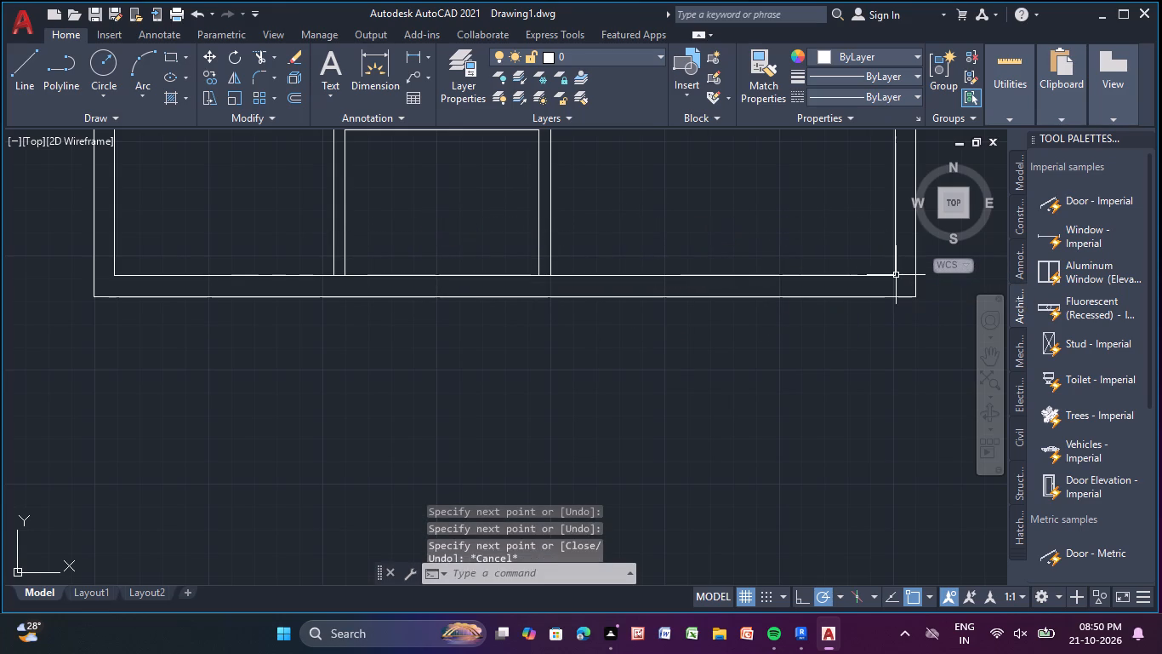
Look over the whole floor plan from the north toilets to the south rooms.
{"action": "scroll", "coordinate": [817, 284], "scroll_direction": "down", "scroll_amount": 1}
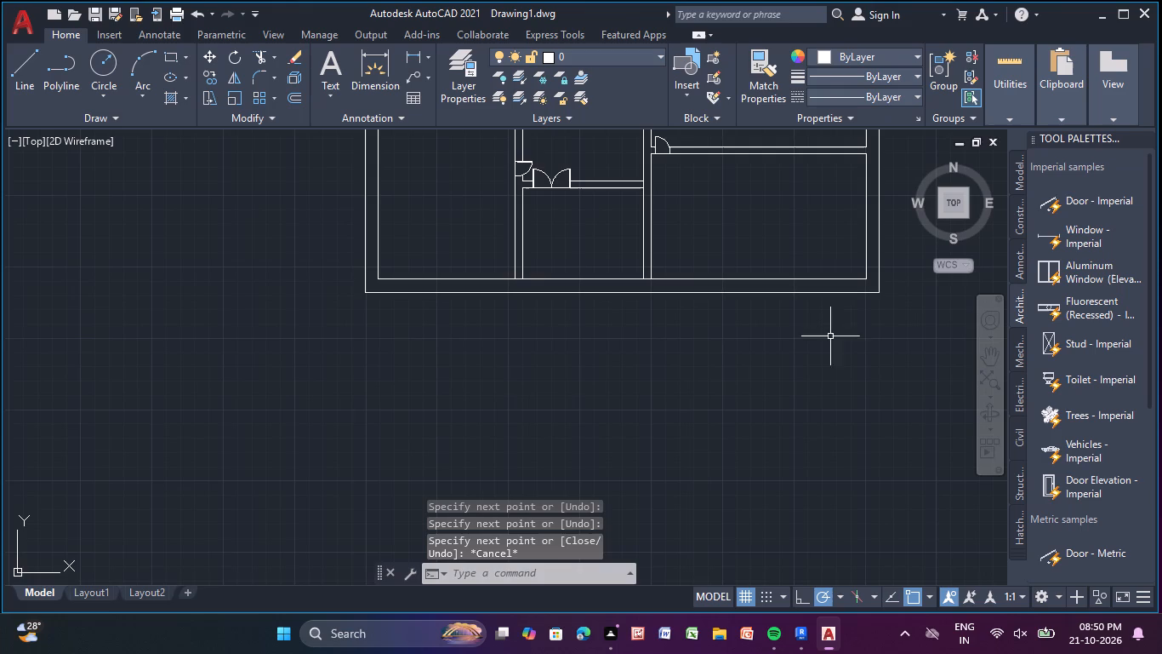
{"action": "scroll", "coordinate": [776, 255], "scroll_direction": "down", "scroll_amount": 2}
{"action": "middle_click_drag", "start_coordinate": [775, 270], "coordinate": [812, 421]}
{"action": "middle_click_drag", "start_coordinate": [778, 279], "coordinate": [757, 349]}
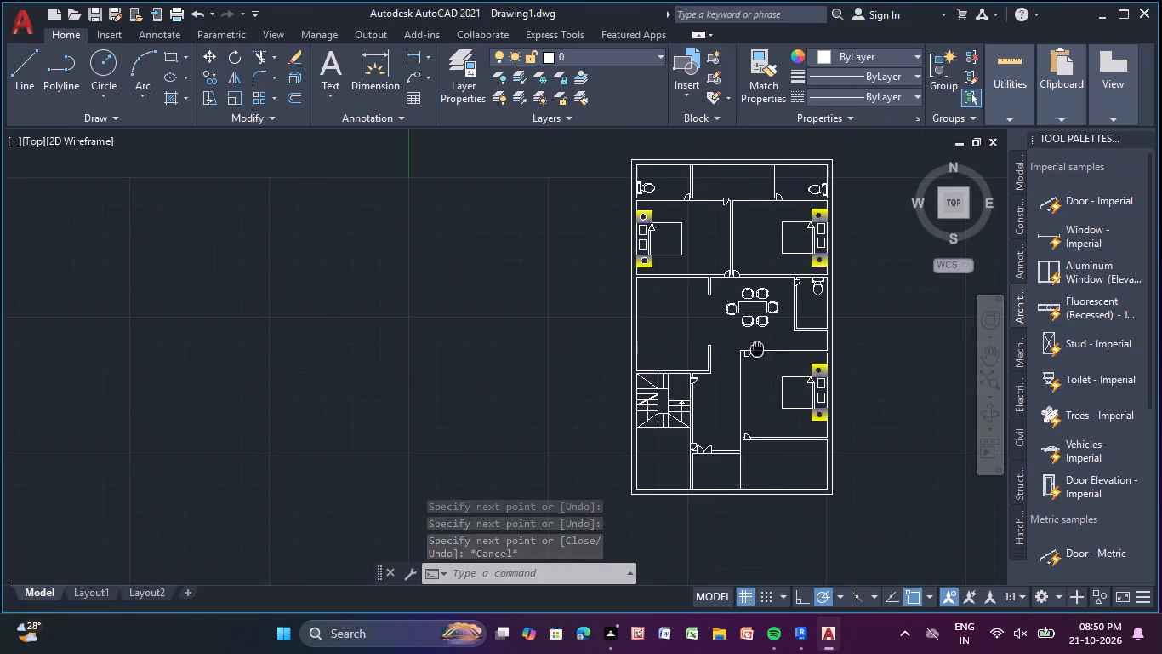
{"action": "middle_click_drag", "start_coordinate": [757, 349], "coordinate": [755, 349]}
{"action": "middle_click_drag", "start_coordinate": [722, 261], "coordinate": [694, 299]}
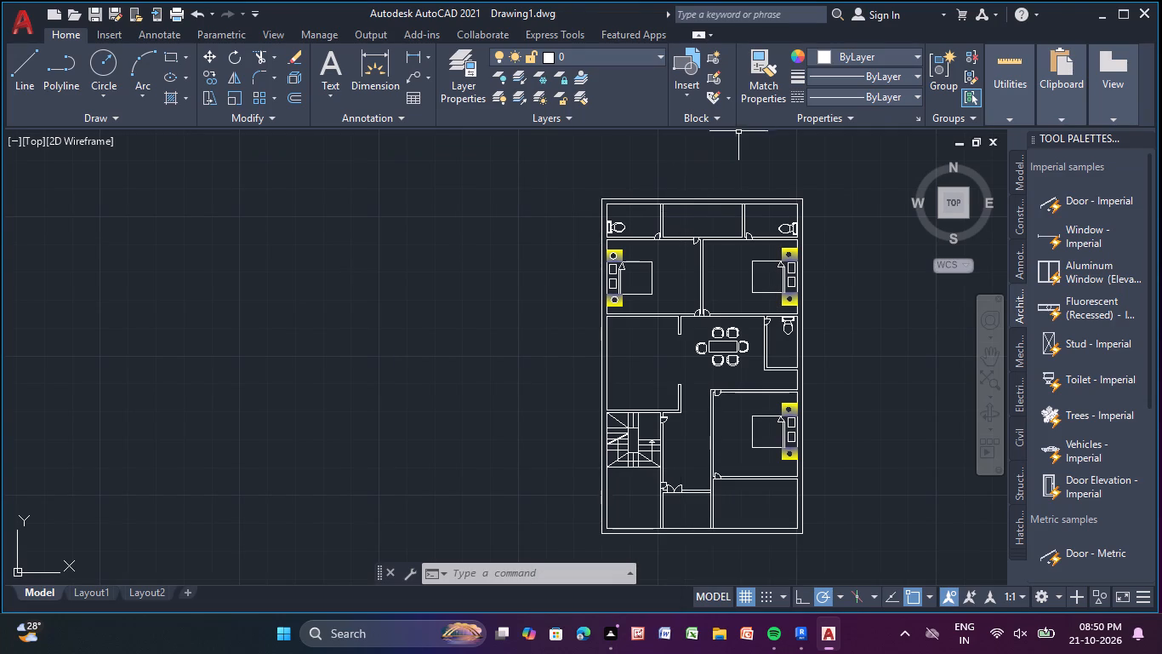
{"action": "middle_click_drag", "start_coordinate": [710, 359], "coordinate": [709, 414]}
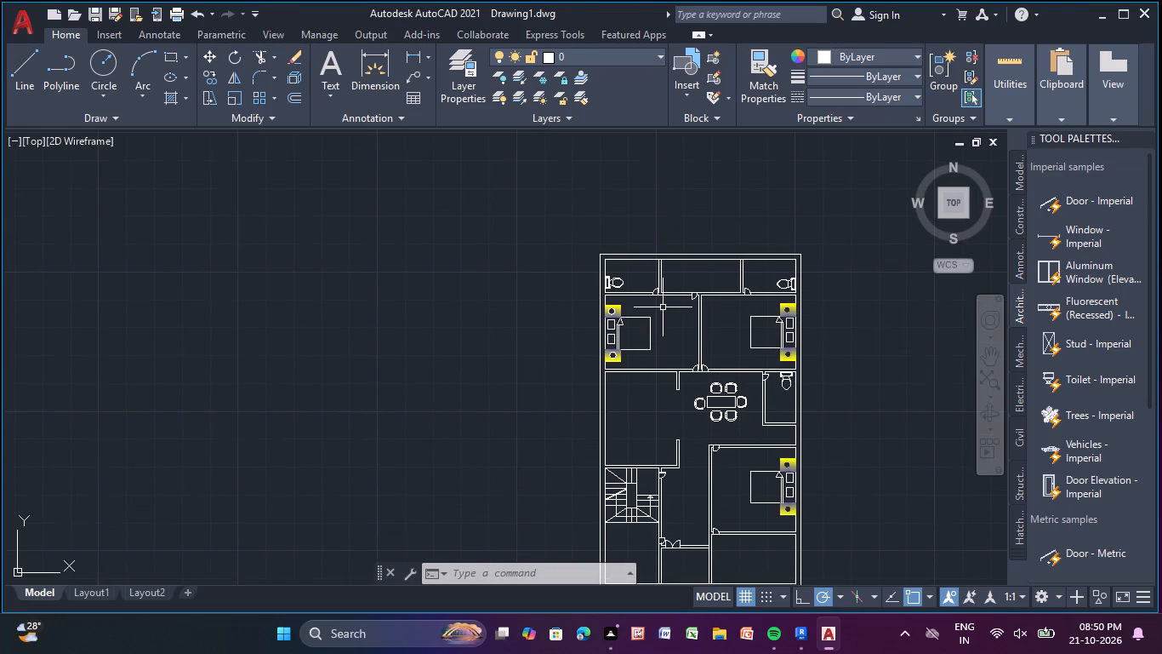
{"action": "middle_click_drag", "start_coordinate": [661, 304], "coordinate": [620, 174]}
{"action": "middle_click_drag", "start_coordinate": [672, 192], "coordinate": [663, 302]}
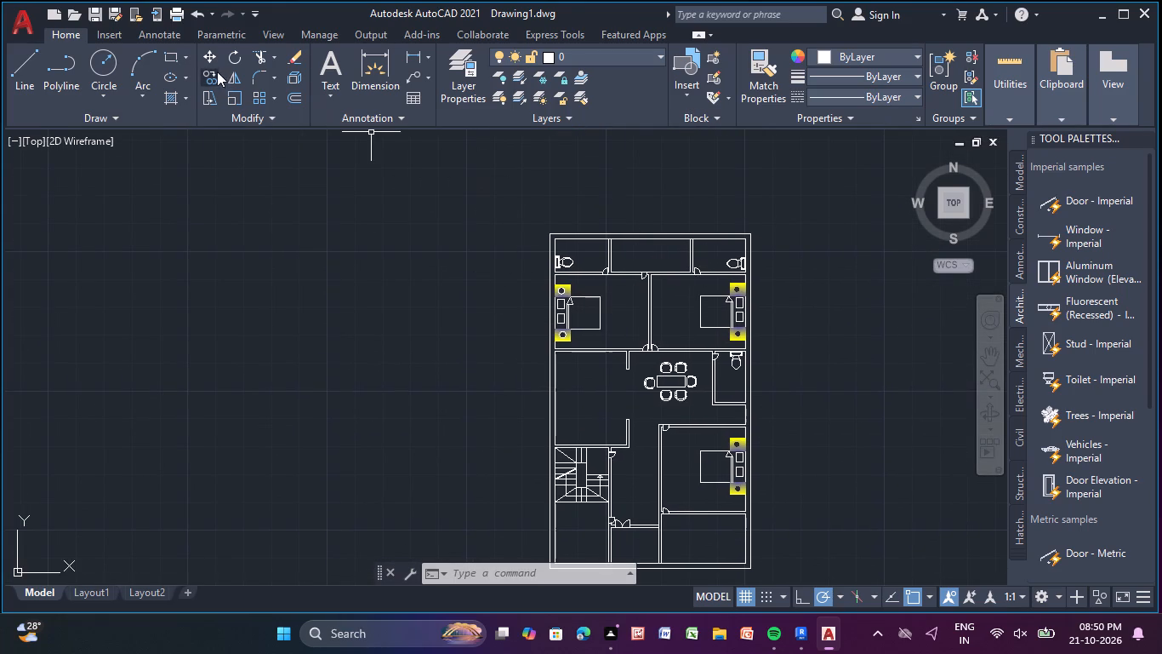
Draw a window about 2'-6" wide with a centre line in the northwest toilet's north wall, with Ortho on.
{"action": "left_click", "coordinate": [28, 69]}
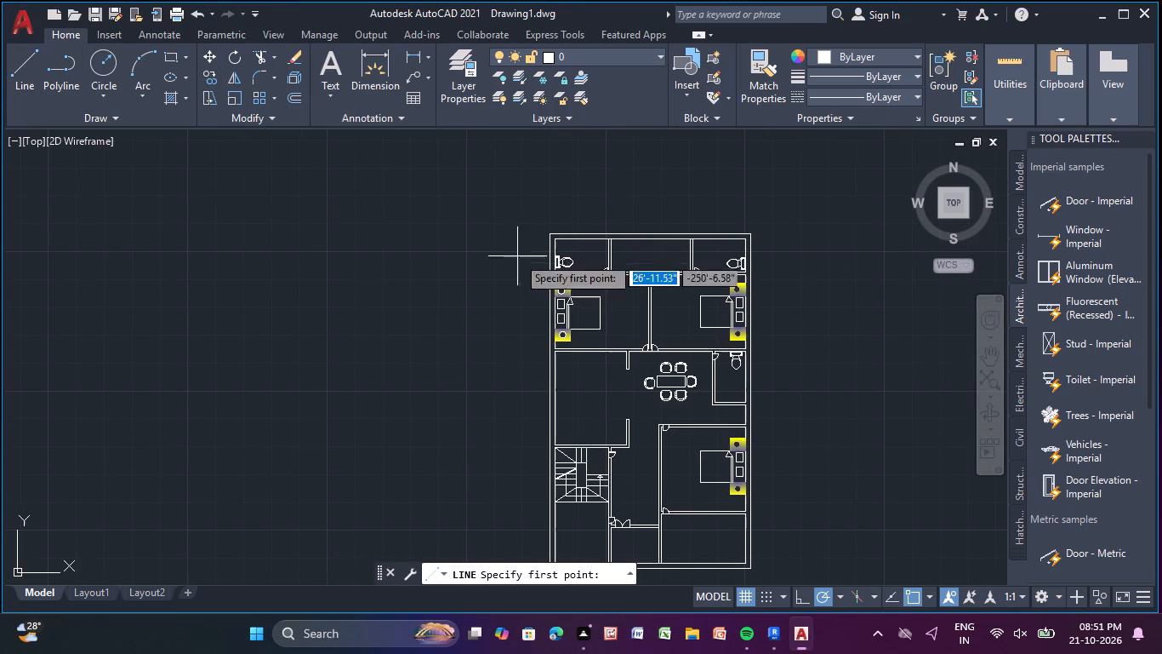
{"action": "scroll", "coordinate": [587, 245], "scroll_direction": "up", "scroll_amount": 4}
{"action": "middle_click_drag", "start_coordinate": [560, 232], "coordinate": [589, 311]}
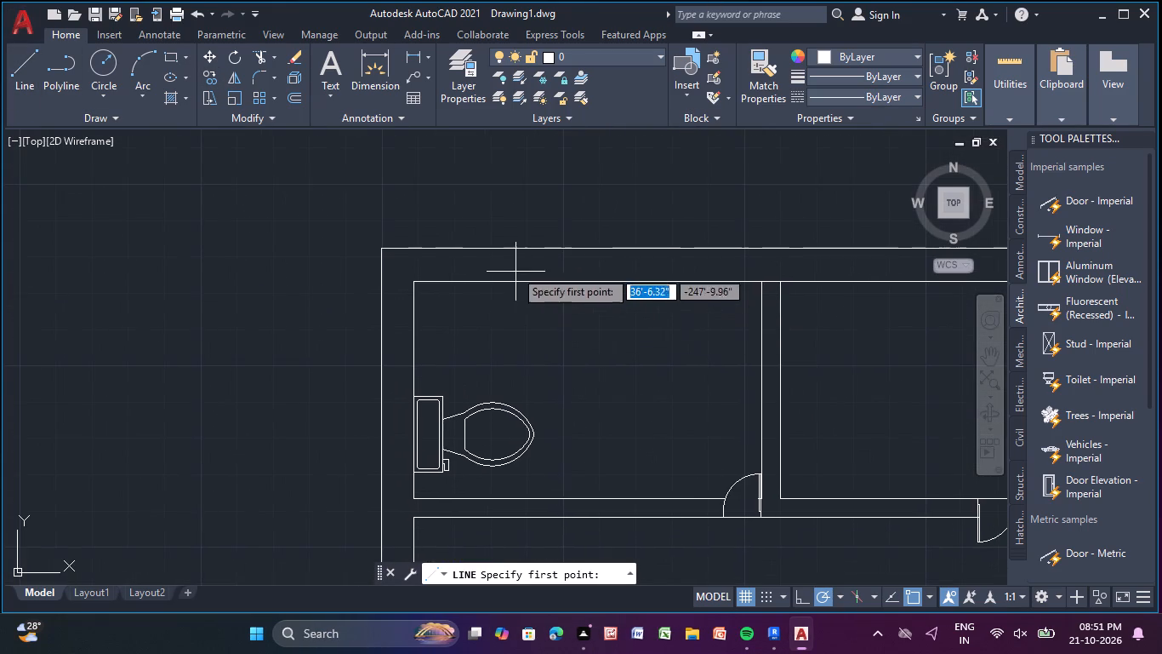
{"action": "left_click", "coordinate": [486, 249]}
{"action": "left_click", "coordinate": [484, 285]}
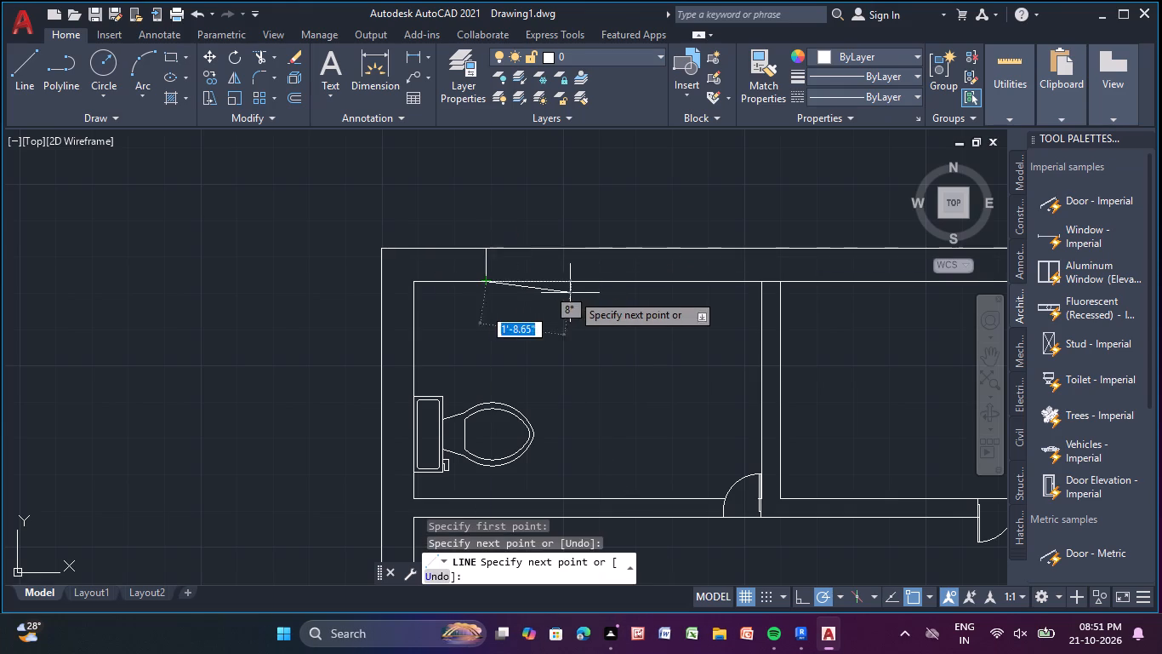
{"action": "left_click", "coordinate": [801, 603]}
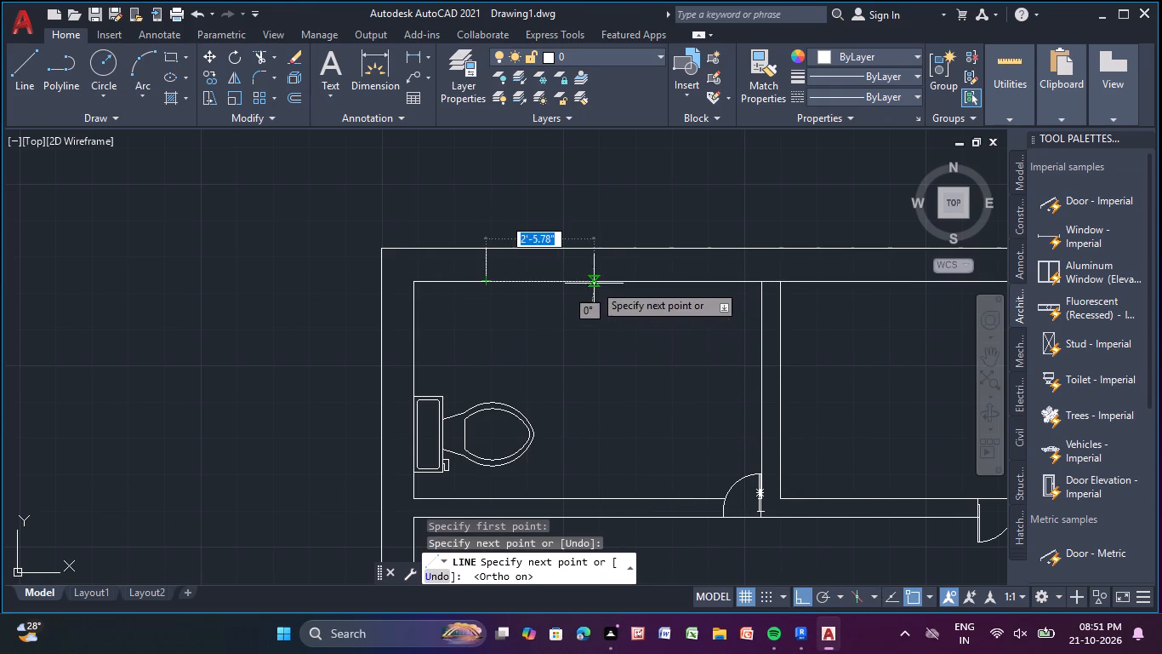
{"action": "left_click", "coordinate": [594, 284]}
{"action": "left_click", "coordinate": [590, 245]}
{"action": "left_click", "coordinate": [592, 267]}
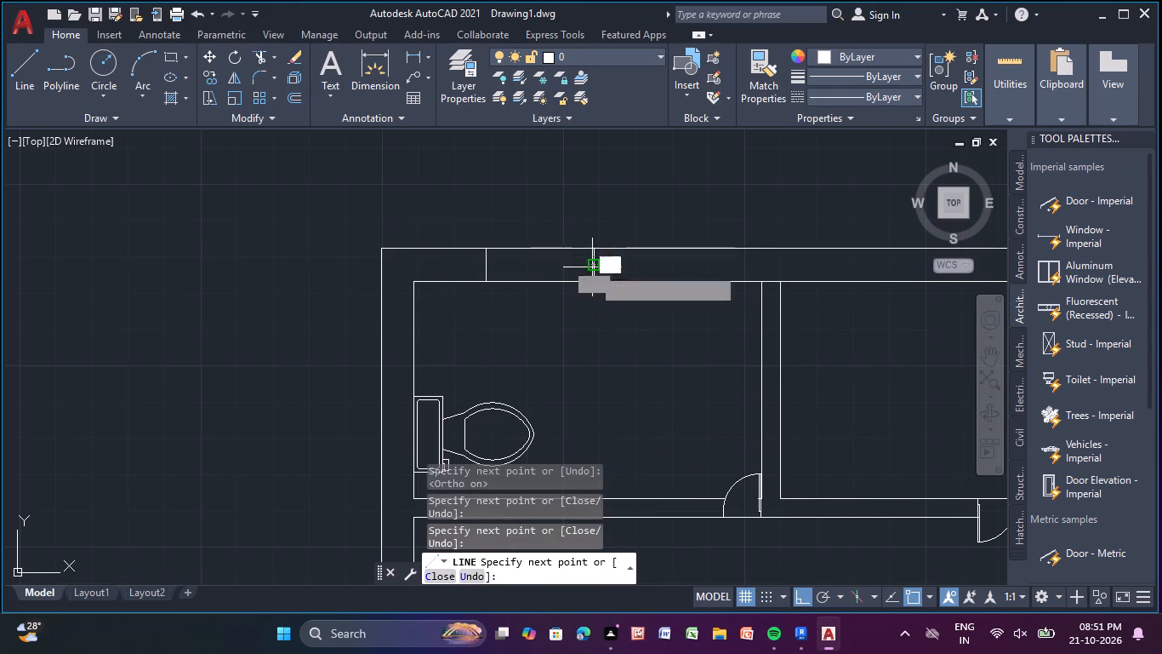
{"action": "left_click", "coordinate": [487, 268]}
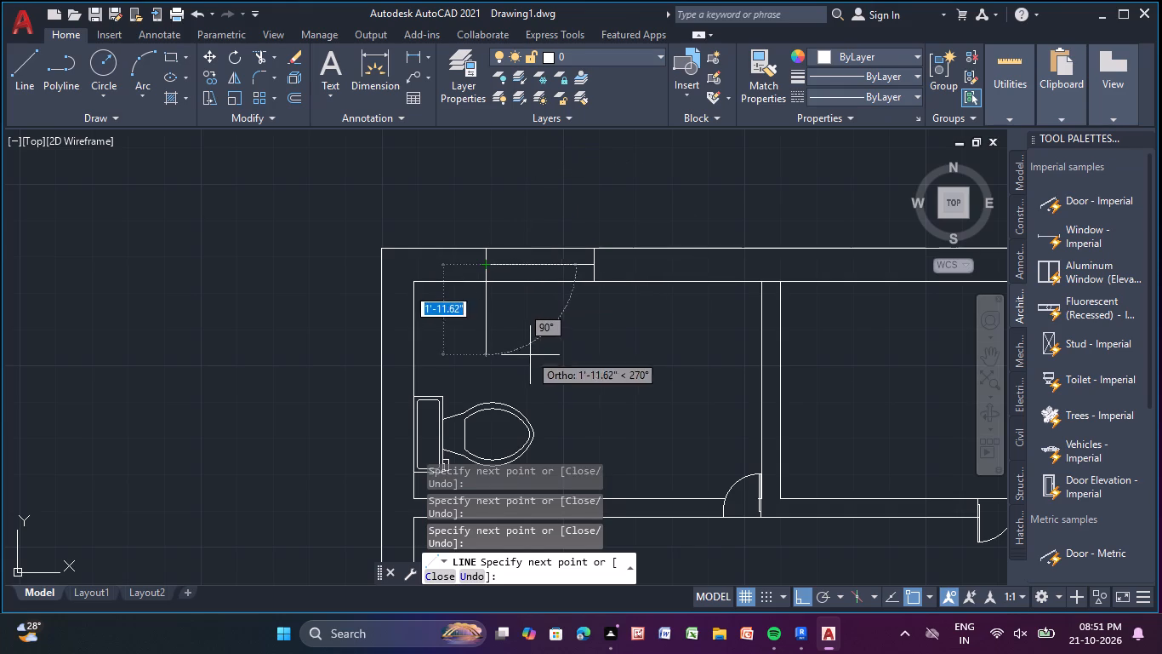
{"action": "right_click", "coordinate": [532, 358]}
{"action": "left_click", "coordinate": [595, 370]}
Draw a window about 4'-3" wide with a centre line in the north wall of the middle room between the two toilets.
{"action": "left_click", "coordinate": [32, 62]}
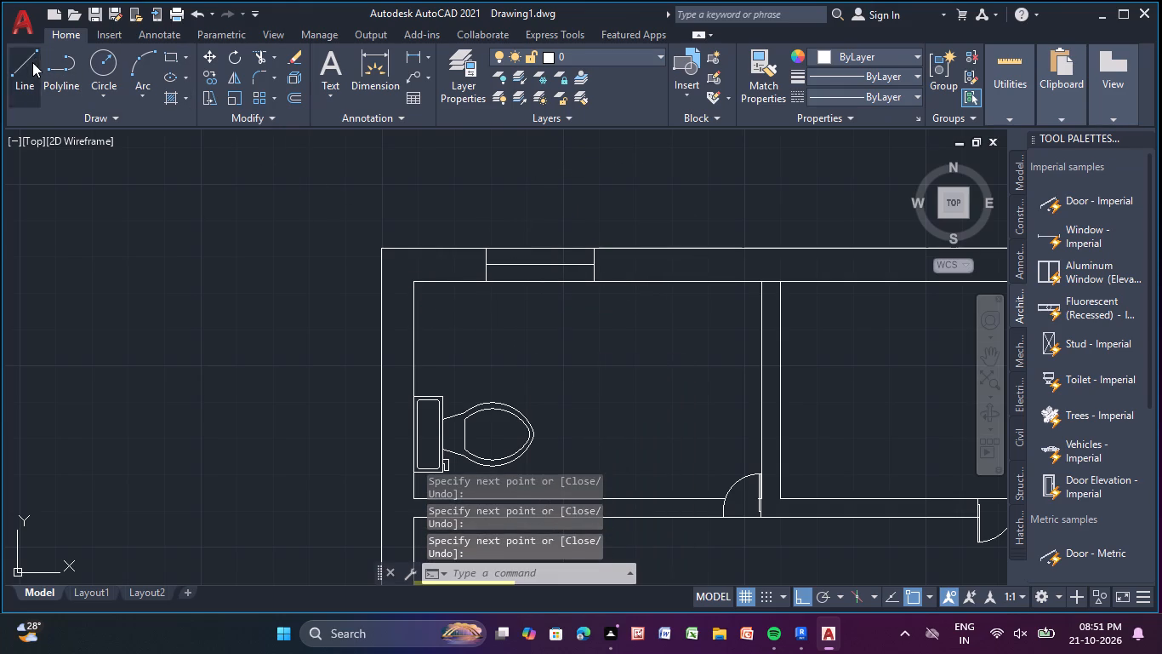
{"action": "scroll", "coordinate": [316, 267], "scroll_direction": "down", "scroll_amount": 2}
{"action": "middle_click_drag", "start_coordinate": [295, 358], "coordinate": [247, 349]}
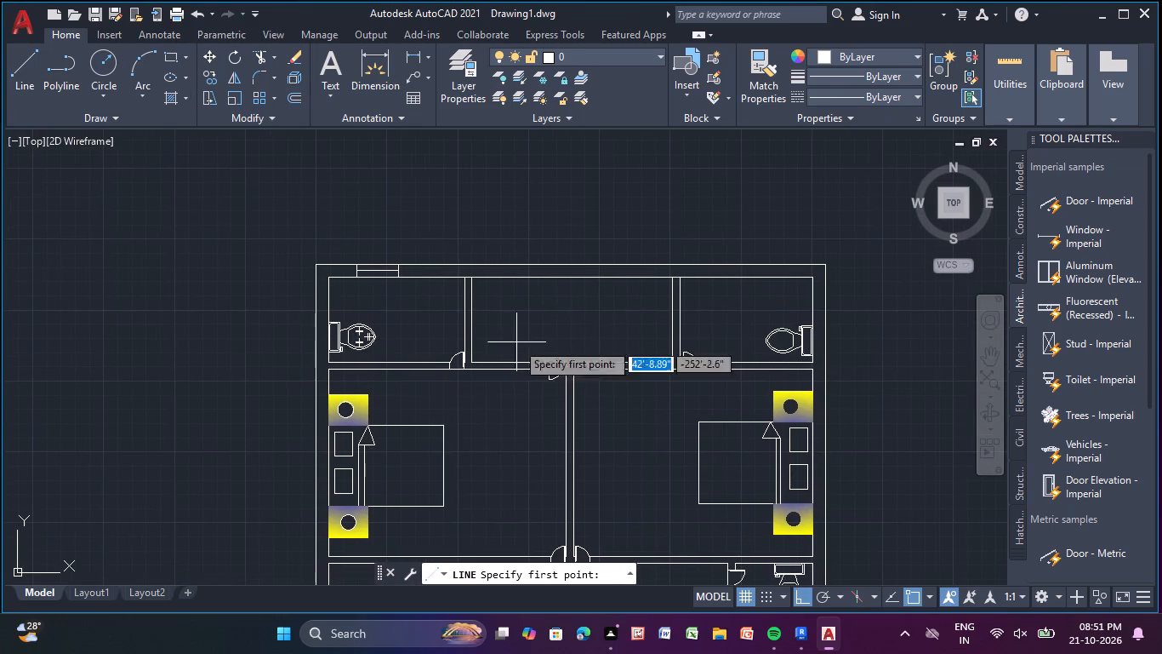
{"action": "middle_click_drag", "start_coordinate": [494, 286], "coordinate": [372, 353]}
{"action": "scroll", "coordinate": [390, 338], "scroll_direction": "up", "scroll_amount": 2}
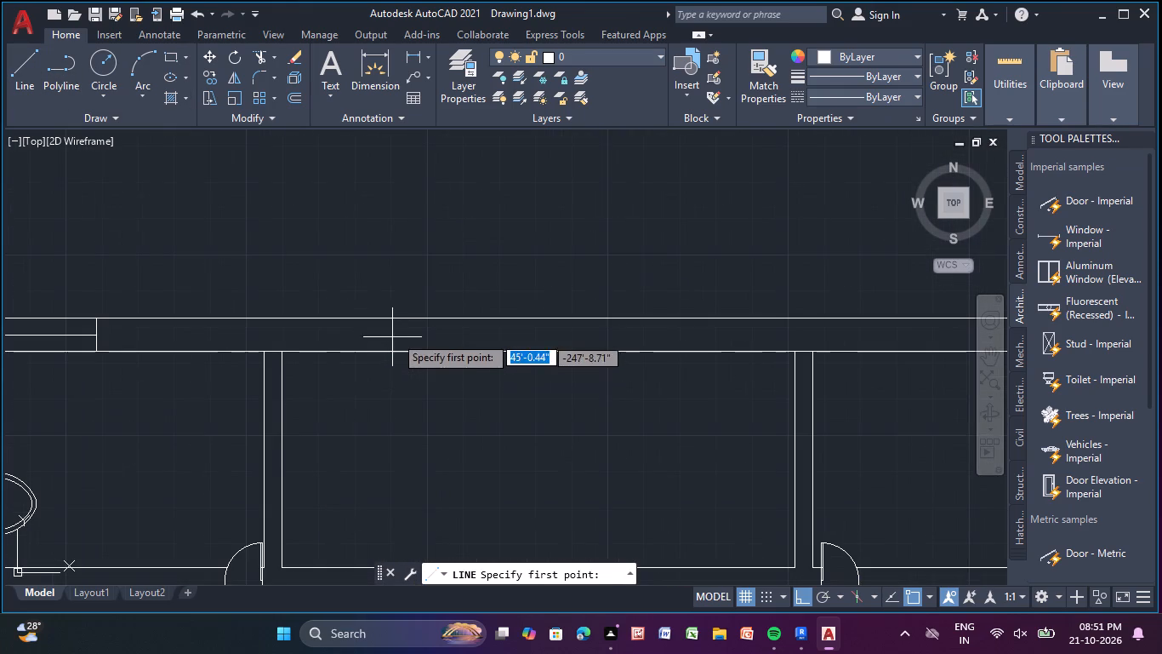
{"action": "left_click", "coordinate": [405, 318]}
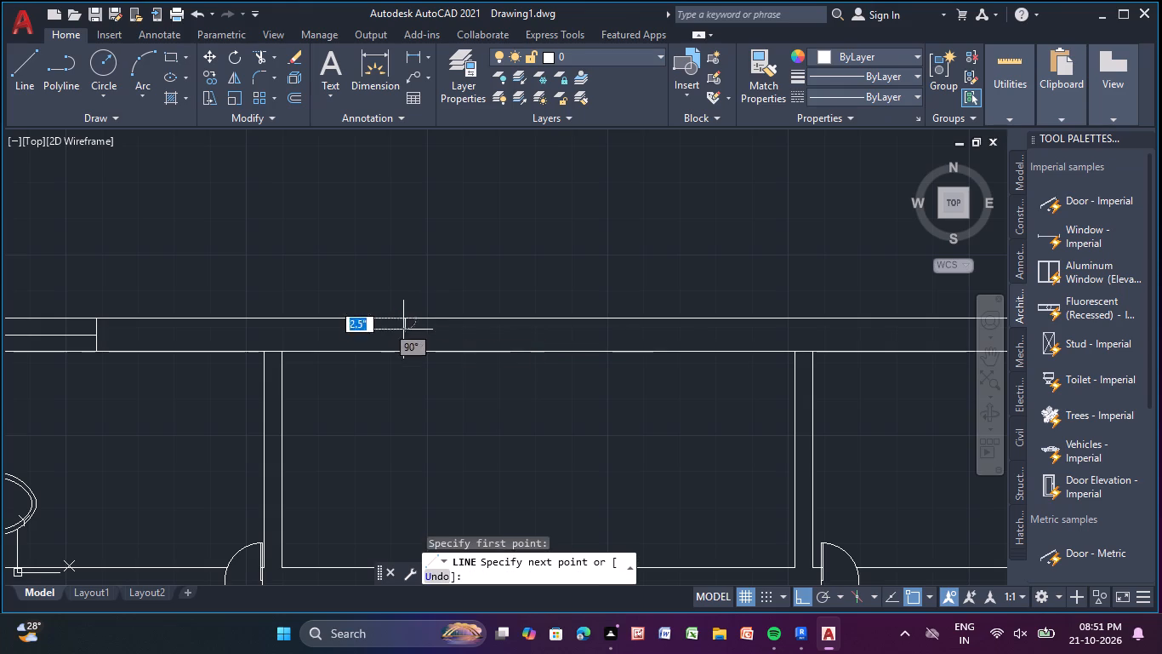
{"action": "left_click", "coordinate": [406, 355]}
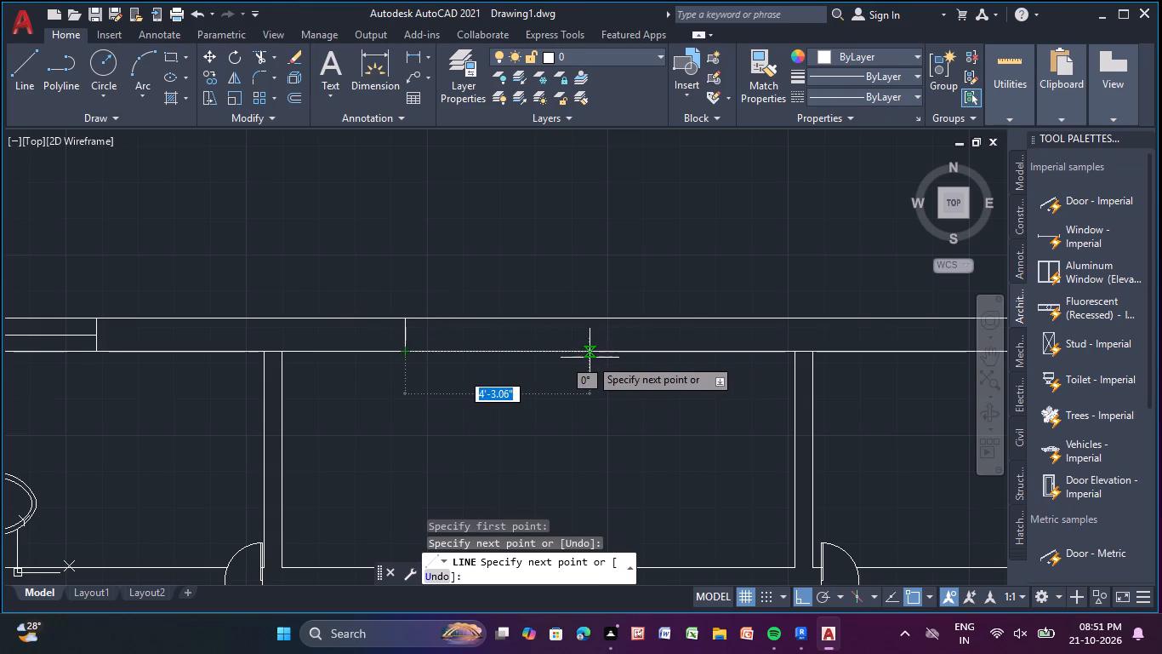
{"action": "left_click", "coordinate": [590, 358]}
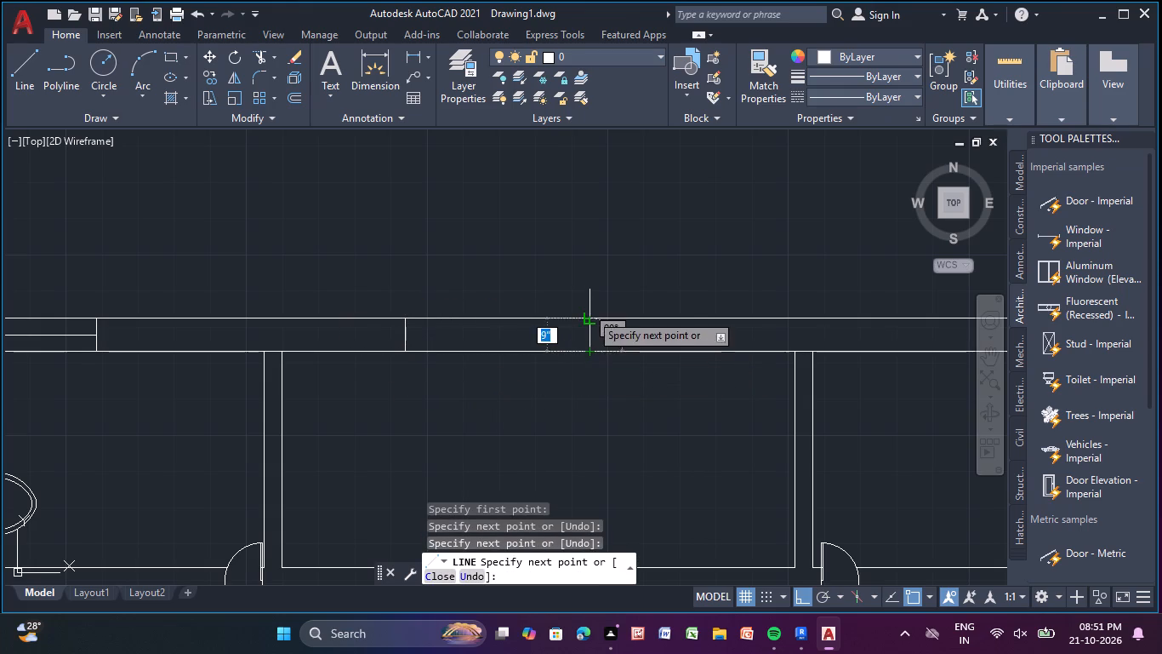
{"action": "left_click", "coordinate": [590, 313]}
{"action": "left_click", "coordinate": [409, 321]}
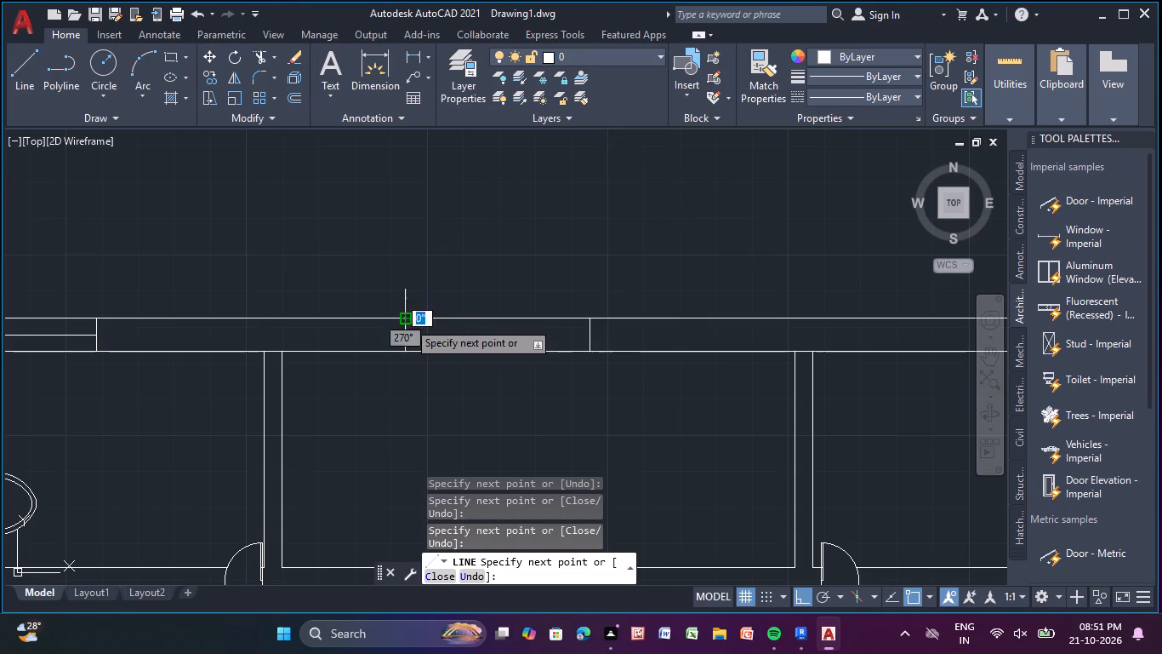
{"action": "left_click", "coordinate": [407, 336]}
{"action": "left_click", "coordinate": [590, 338]}
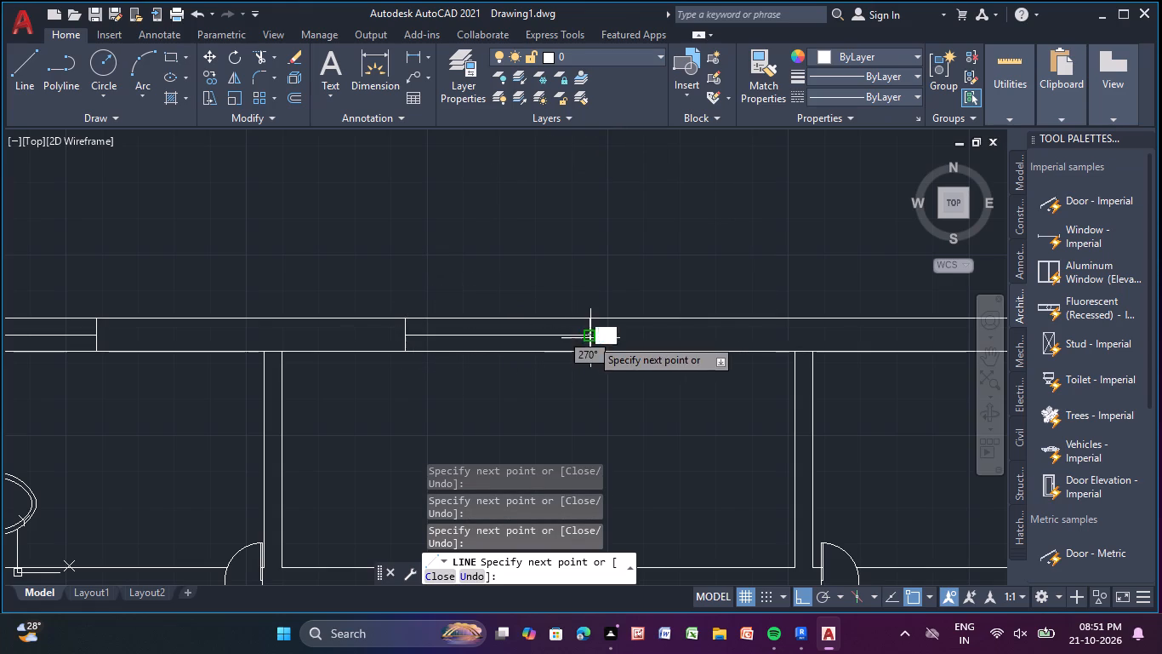
{"action": "right_click", "coordinate": [647, 401]}
{"action": "left_click", "coordinate": [715, 192]}
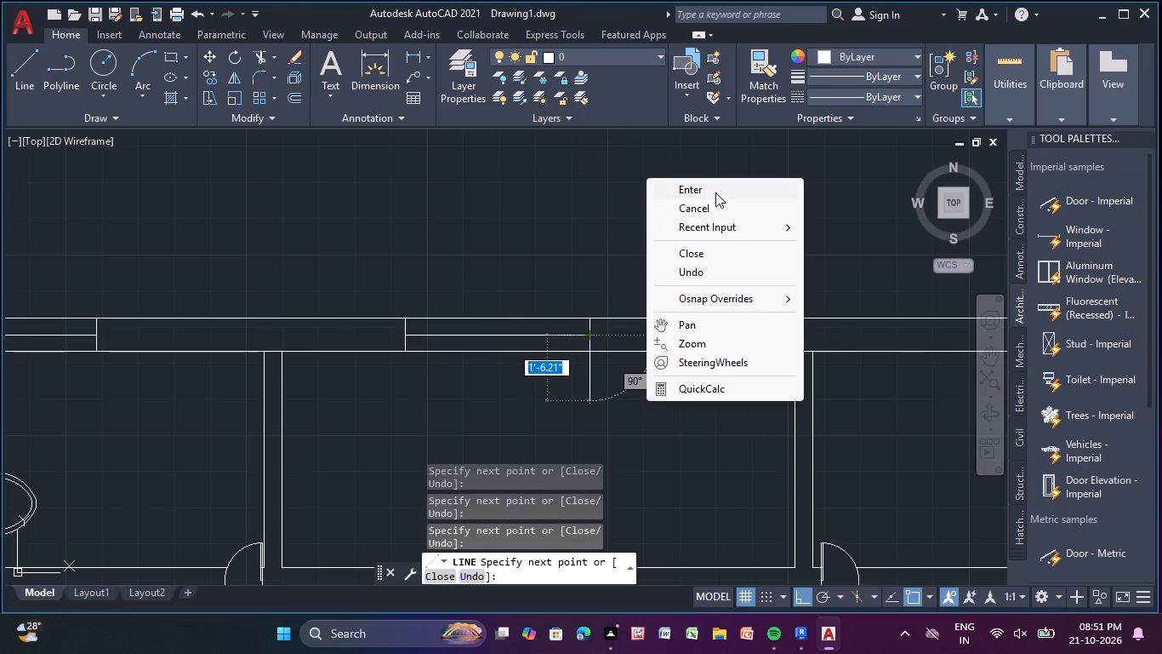
Draw a window about 3'-1.5" wide with a centre line in the northeast toilet's north wall.
{"action": "left_click", "coordinate": [28, 72]}
{"action": "scroll", "coordinate": [328, 297], "scroll_direction": "down", "scroll_amount": 2}
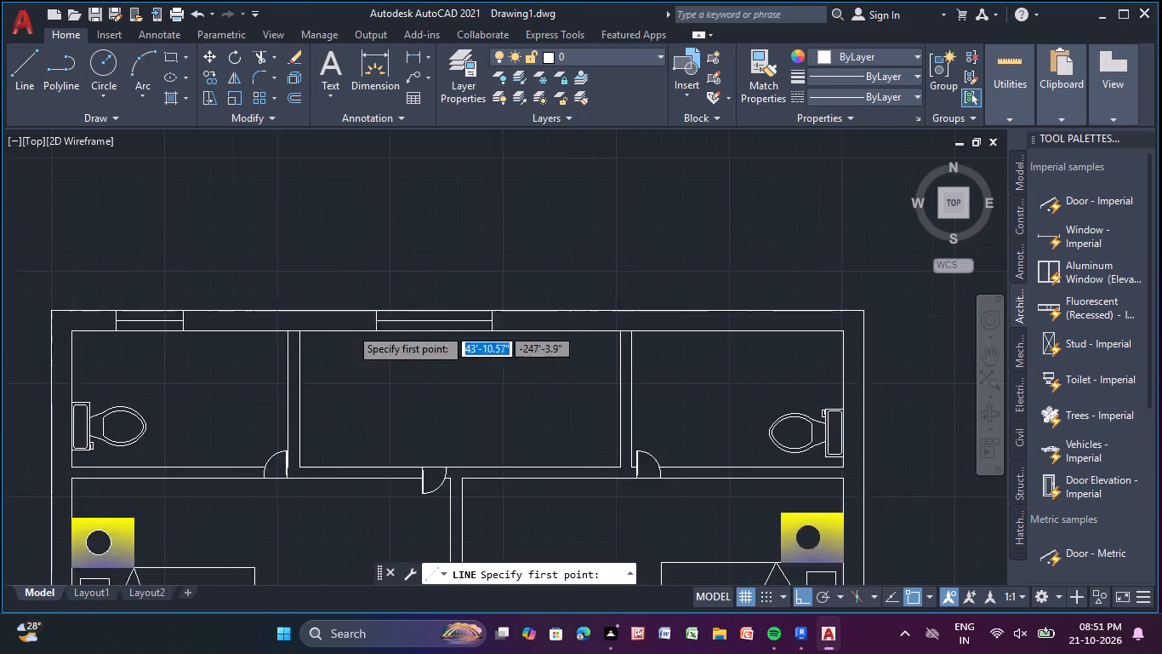
{"action": "middle_click_drag", "start_coordinate": [470, 347], "coordinate": [269, 341]}
{"action": "scroll", "coordinate": [382, 313], "scroll_direction": "up", "scroll_amount": 2}
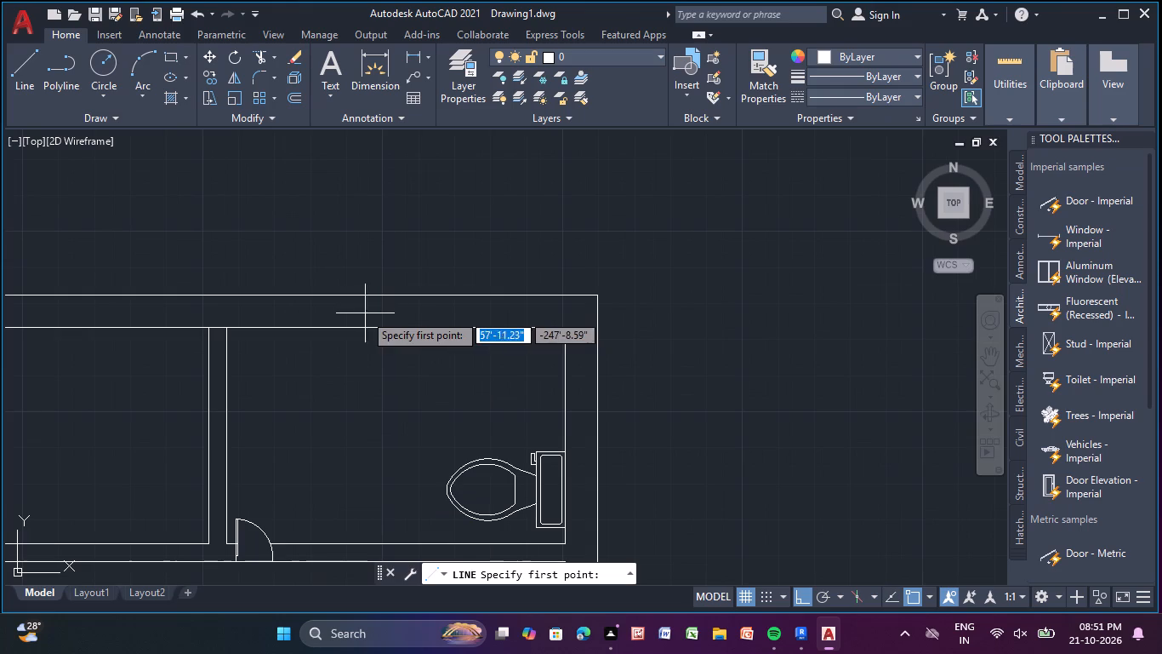
{"action": "left_click", "coordinate": [517, 292]}
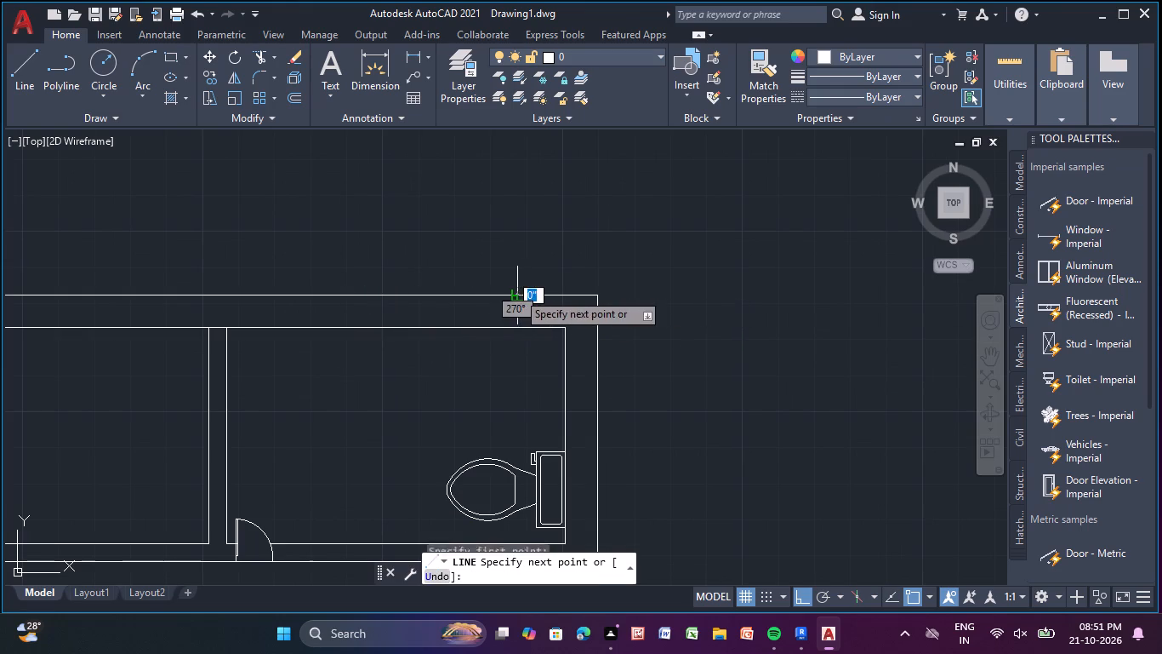
{"action": "left_click", "coordinate": [521, 330]}
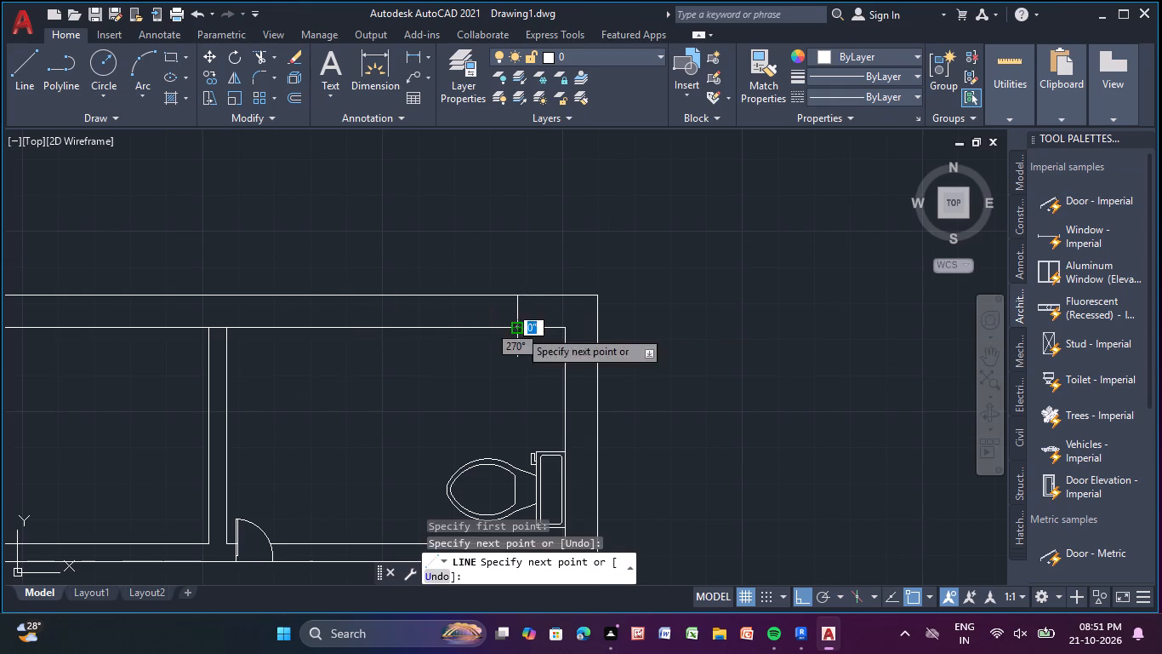
{"action": "left_click", "coordinate": [382, 326]}
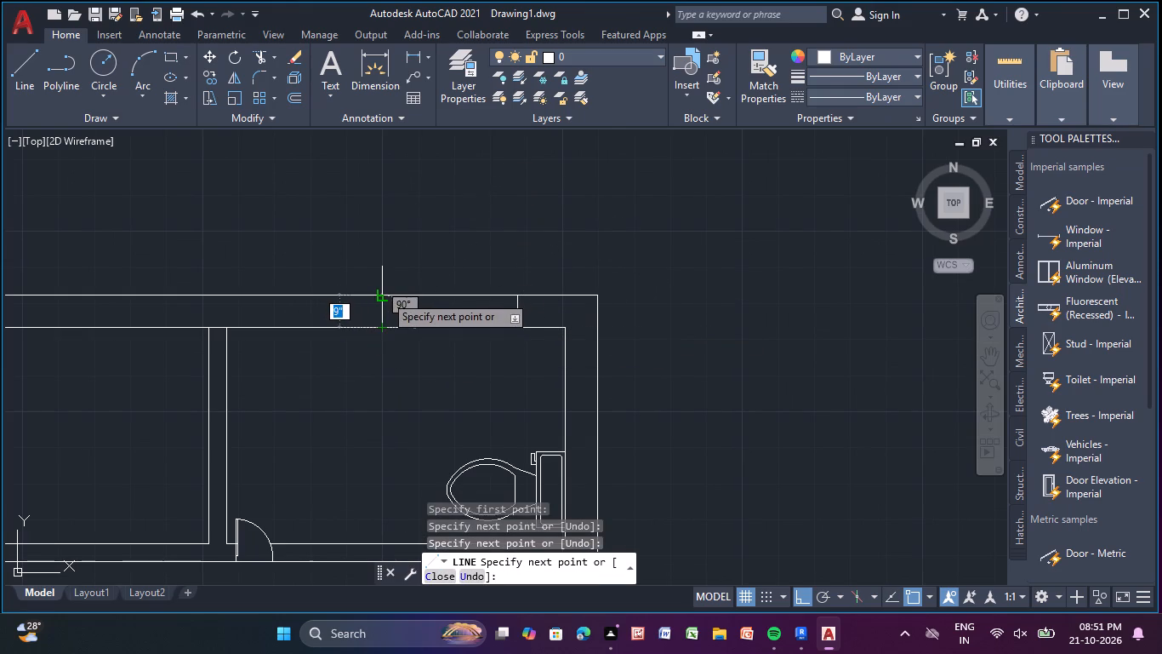
{"action": "left_click", "coordinate": [384, 295]}
{"action": "left_click", "coordinate": [380, 308]}
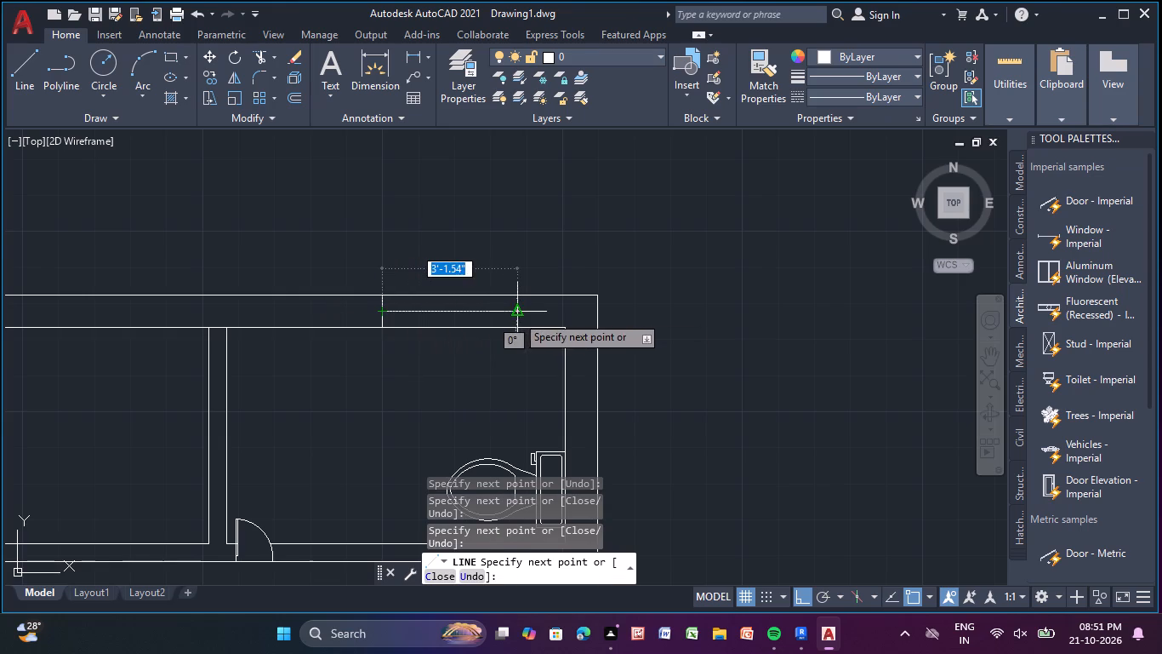
{"action": "left_click", "coordinate": [517, 315]}
{"action": "right_click", "coordinate": [652, 318]}
{"action": "left_click", "coordinate": [729, 331]}
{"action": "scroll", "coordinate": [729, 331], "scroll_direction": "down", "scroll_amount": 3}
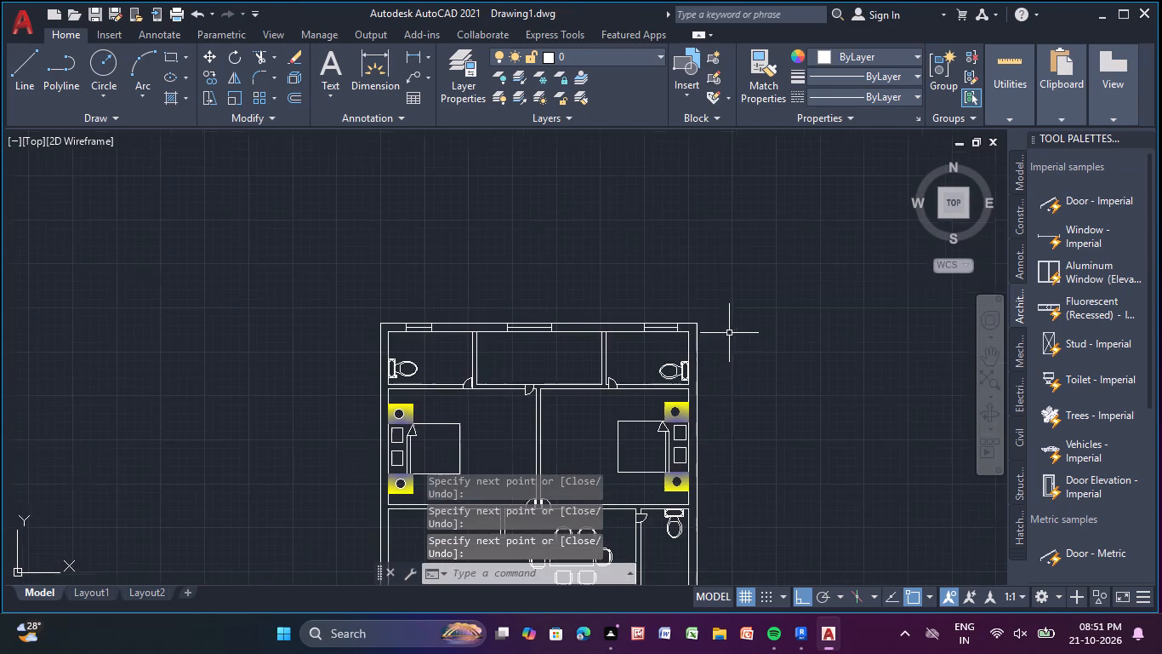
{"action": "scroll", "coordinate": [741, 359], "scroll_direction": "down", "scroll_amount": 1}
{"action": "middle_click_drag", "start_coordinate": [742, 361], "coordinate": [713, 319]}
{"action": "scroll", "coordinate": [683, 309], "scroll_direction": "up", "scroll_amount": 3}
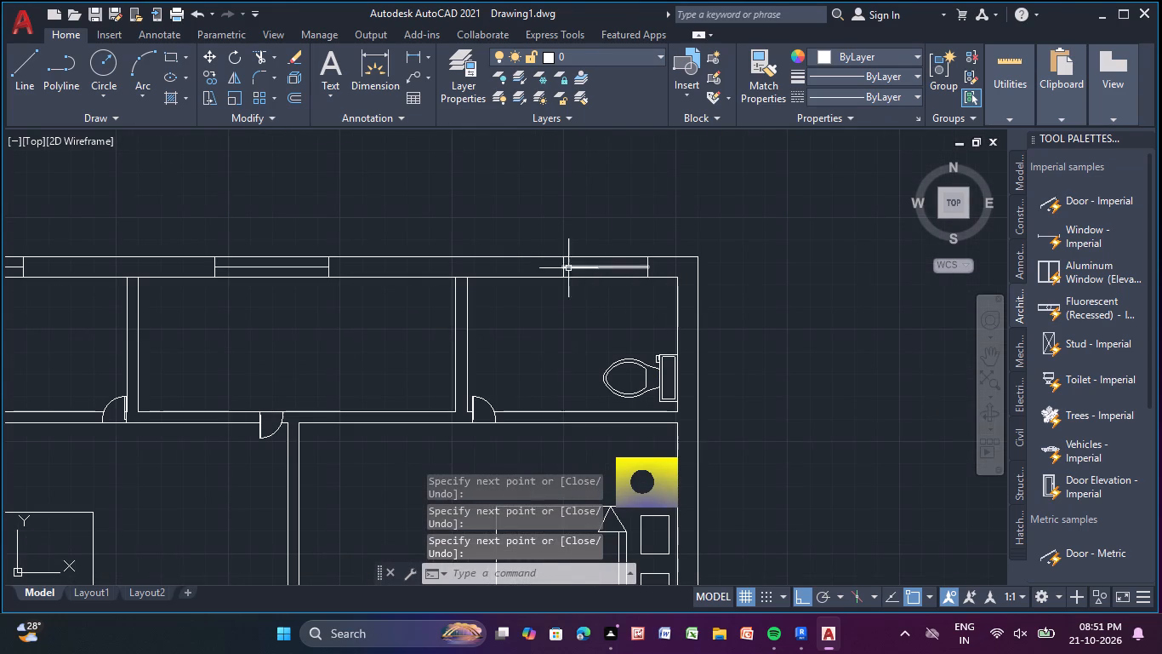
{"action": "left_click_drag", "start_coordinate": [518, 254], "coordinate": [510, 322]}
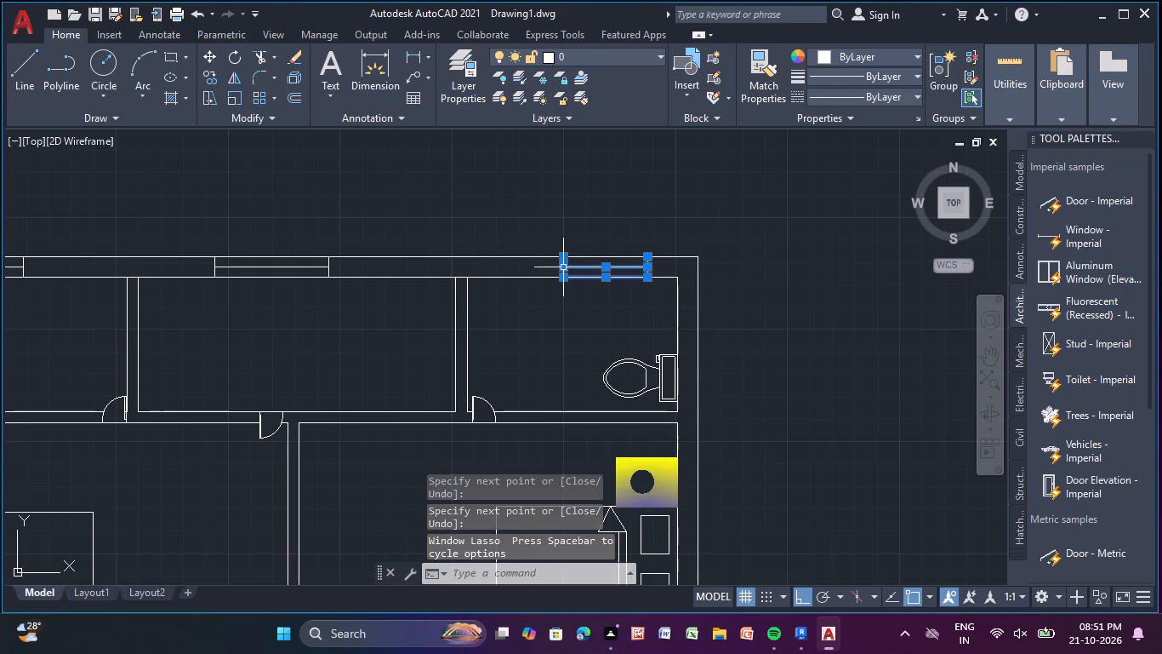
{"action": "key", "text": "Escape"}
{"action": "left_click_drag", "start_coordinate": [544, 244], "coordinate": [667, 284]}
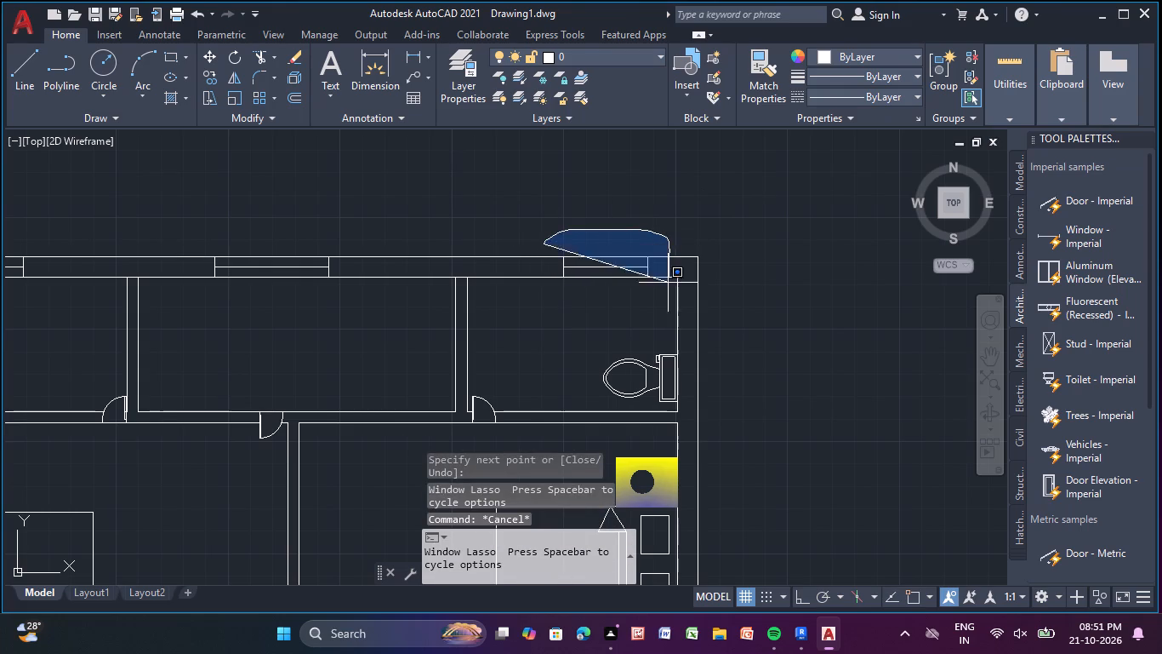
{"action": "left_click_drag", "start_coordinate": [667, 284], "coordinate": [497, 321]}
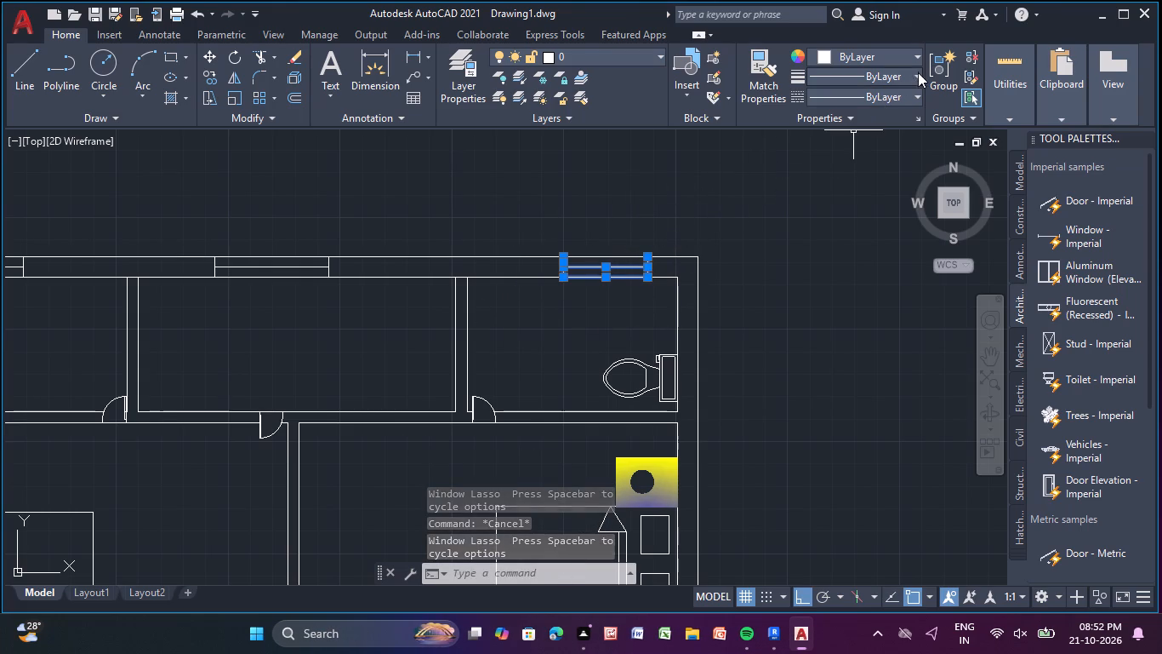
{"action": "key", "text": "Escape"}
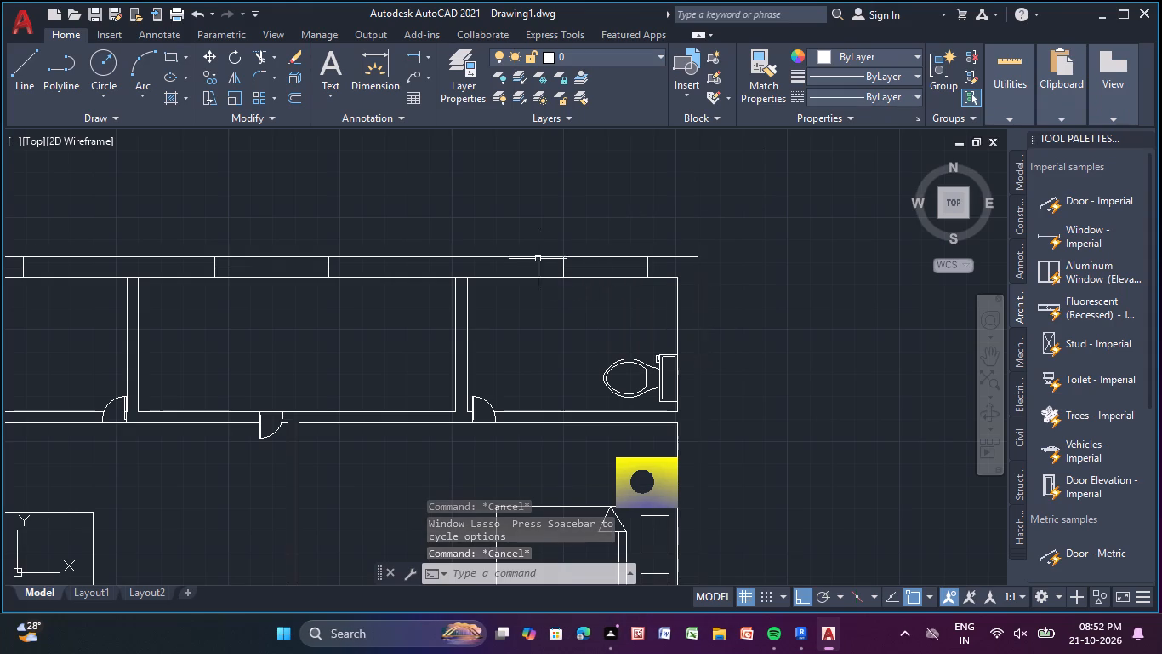
Group the lines of the northeast toilet's window and move the group a short distance west along the north wall.
{"action": "left_click_drag", "start_coordinate": [515, 234], "coordinate": [463, 319]}
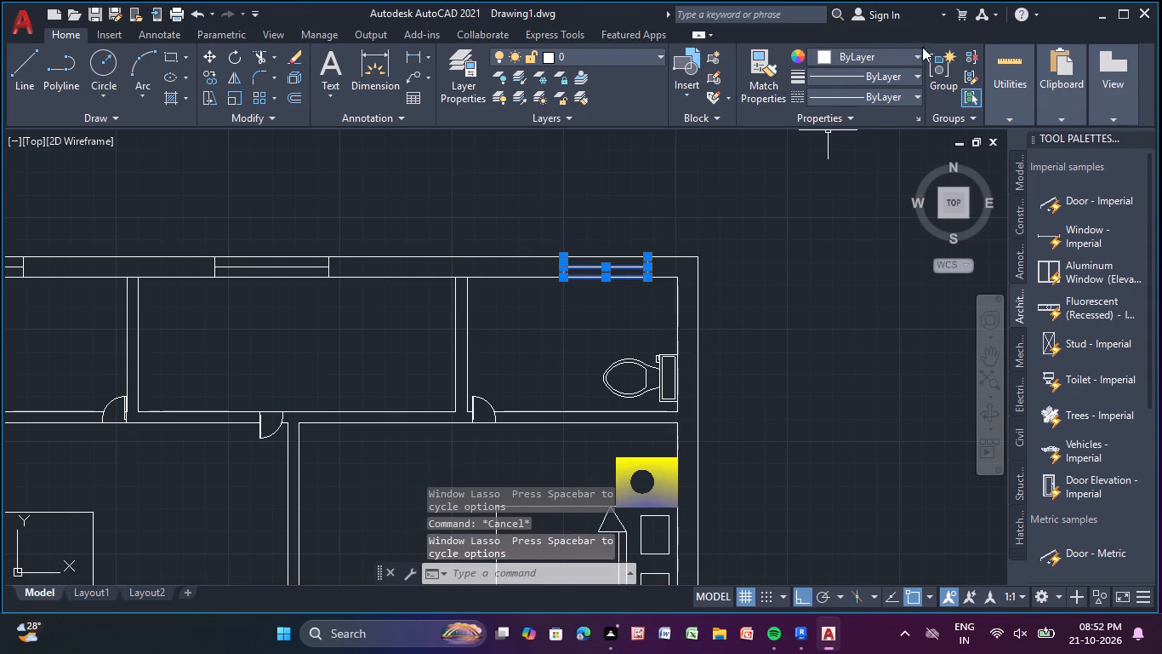
{"action": "left_click", "coordinate": [936, 63]}
{"action": "left_click", "coordinate": [603, 267]}
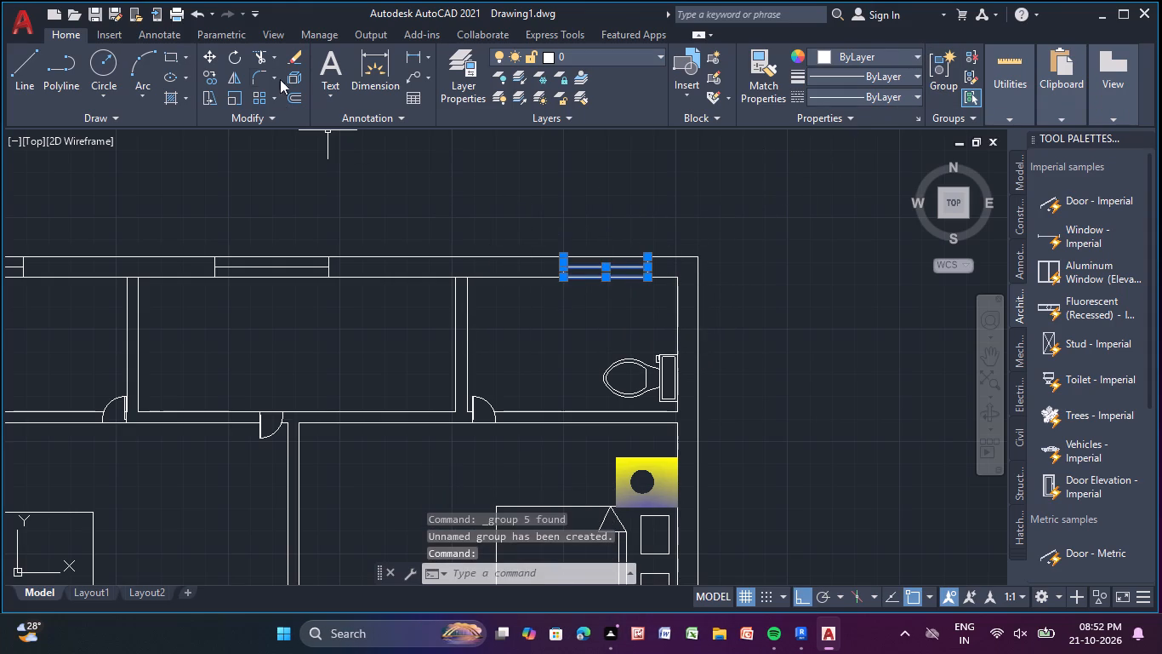
{"action": "left_click", "coordinate": [211, 59]}
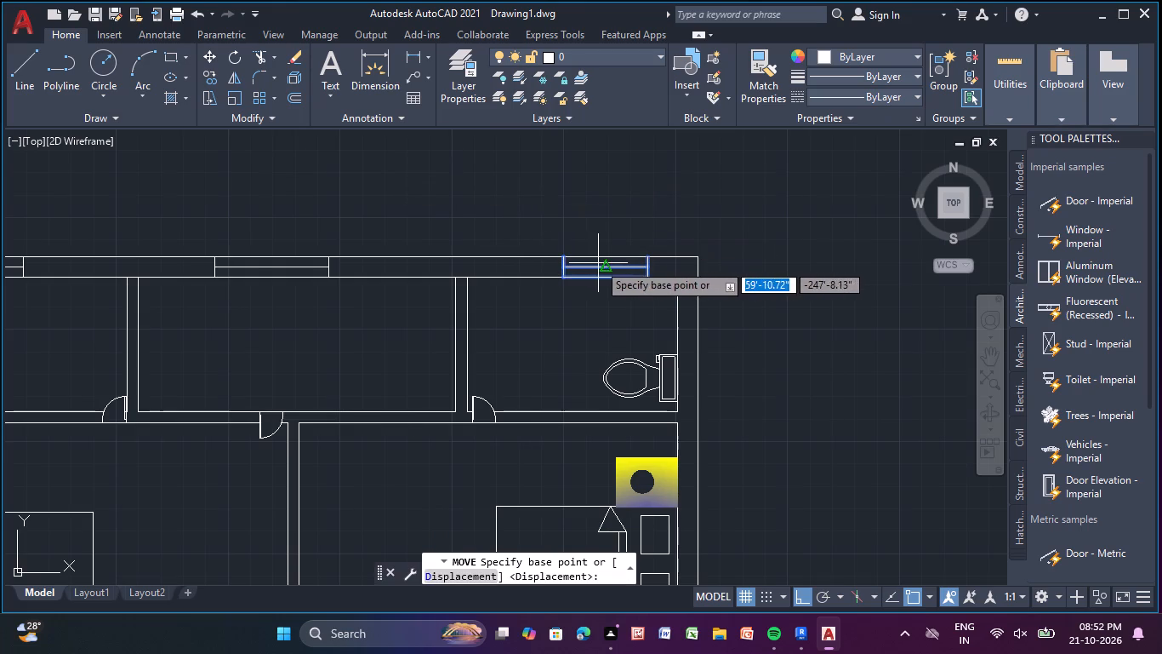
{"action": "left_click", "coordinate": [605, 267]}
{"action": "left_click", "coordinate": [572, 269]}
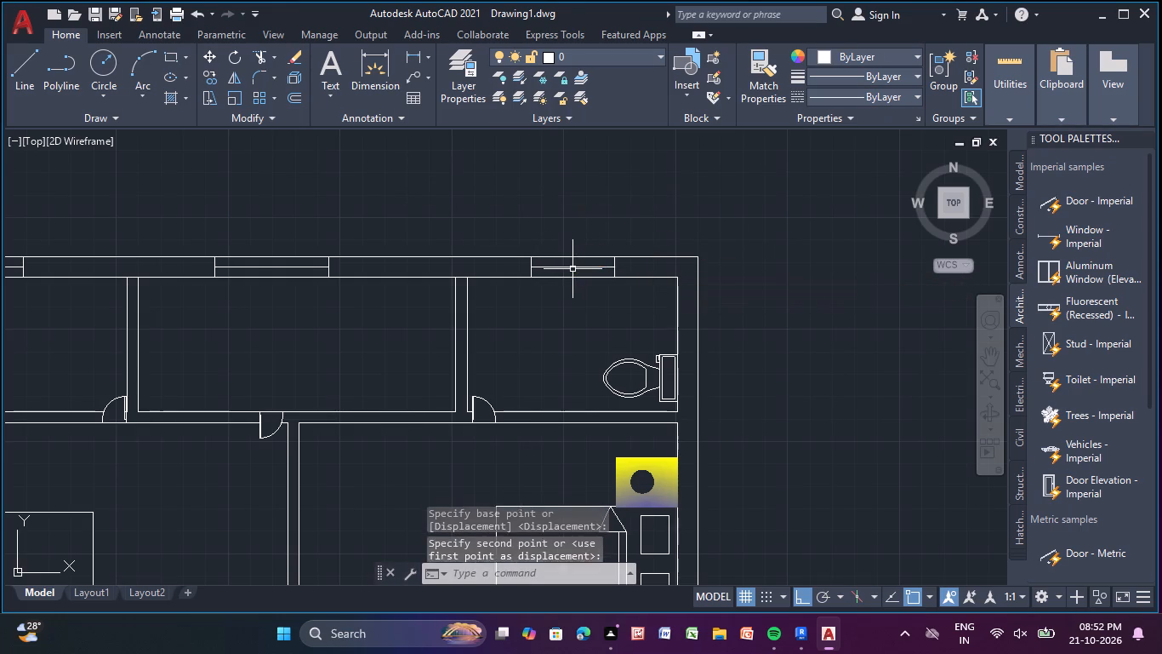
Group the lines of the northwest toilet's window and move the group about 11" east along the north wall.
{"action": "scroll", "coordinate": [553, 323], "scroll_direction": "down", "scroll_amount": 1}
{"action": "middle_click_drag", "start_coordinate": [552, 324], "coordinate": [713, 307]}
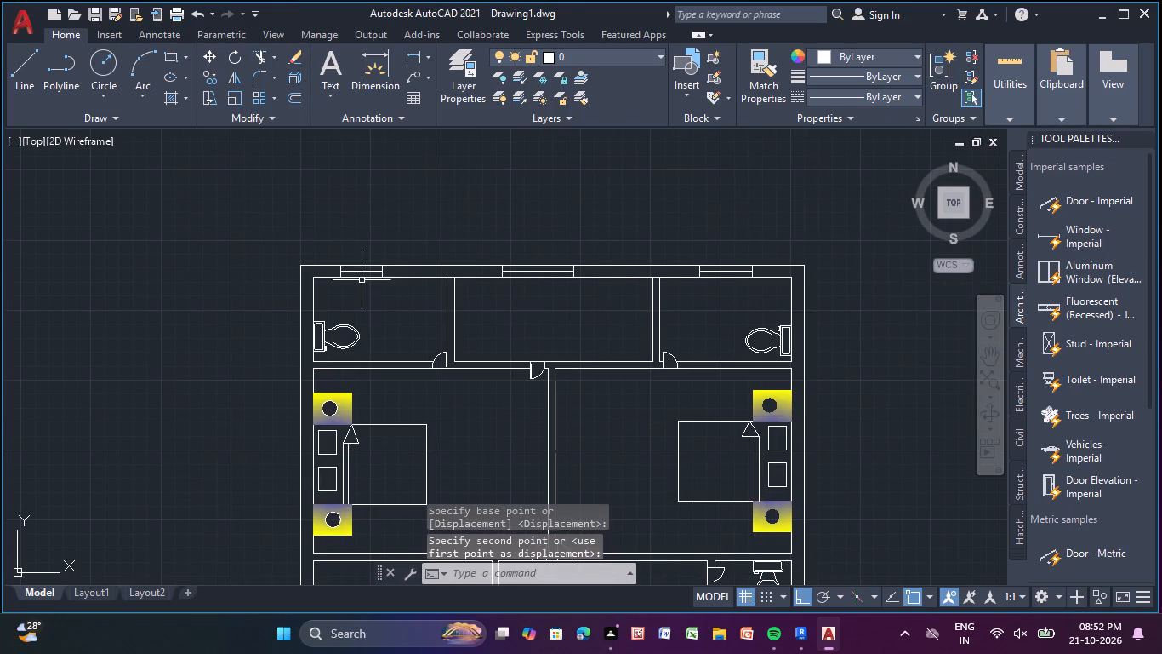
{"action": "scroll", "coordinate": [345, 277], "scroll_direction": "up", "scroll_amount": 2}
{"action": "left_click_drag", "start_coordinate": [310, 234], "coordinate": [299, 323]}
{"action": "left_click", "coordinate": [937, 65]}
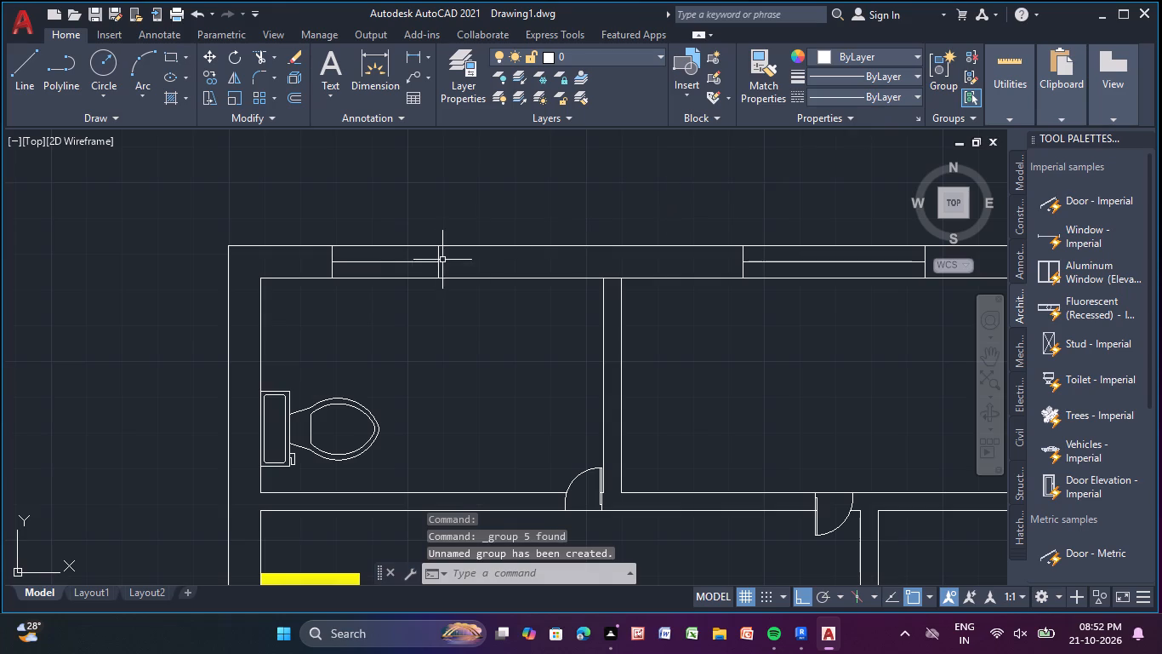
{"action": "left_click", "coordinate": [384, 264]}
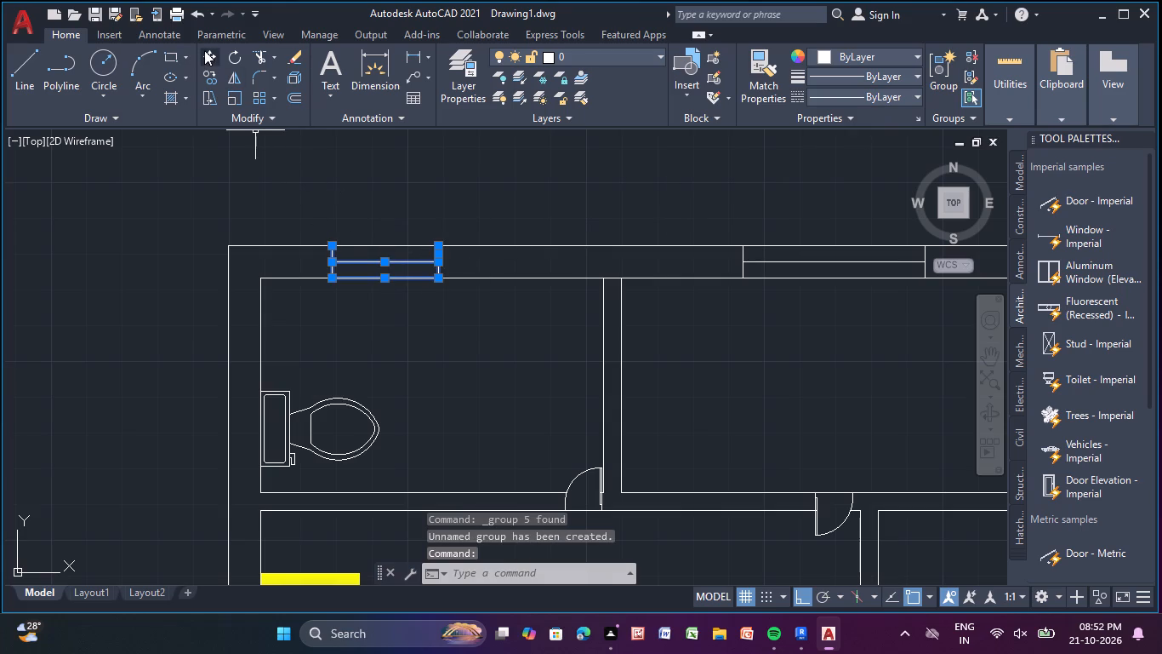
{"action": "left_click_drag", "start_coordinate": [208, 56], "coordinate": [215, 71]}
{"action": "left_click", "coordinate": [208, 55]}
{"action": "left_click", "coordinate": [385, 264]}
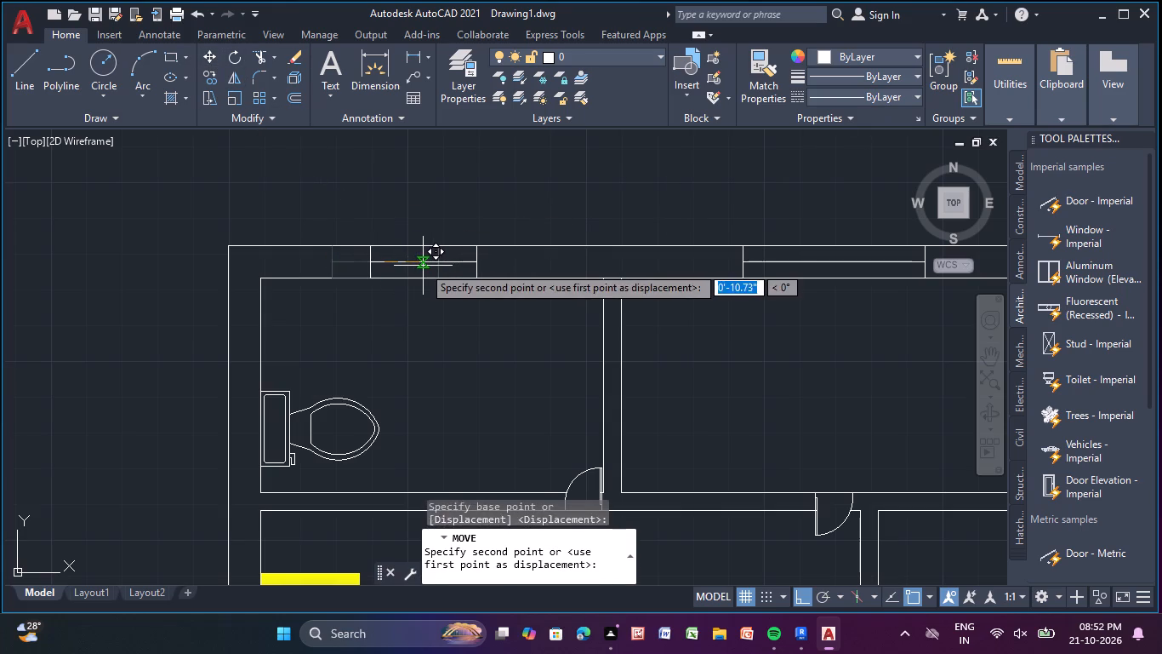
{"action": "left_click", "coordinate": [424, 266]}
Draw a window about 5'-4" long with a centre line in the west wall behind the northwest bedroom's bed.
{"action": "scroll", "coordinate": [460, 341], "scroll_direction": "down", "scroll_amount": 1}
{"action": "middle_click_drag", "start_coordinate": [451, 357], "coordinate": [438, 287]}
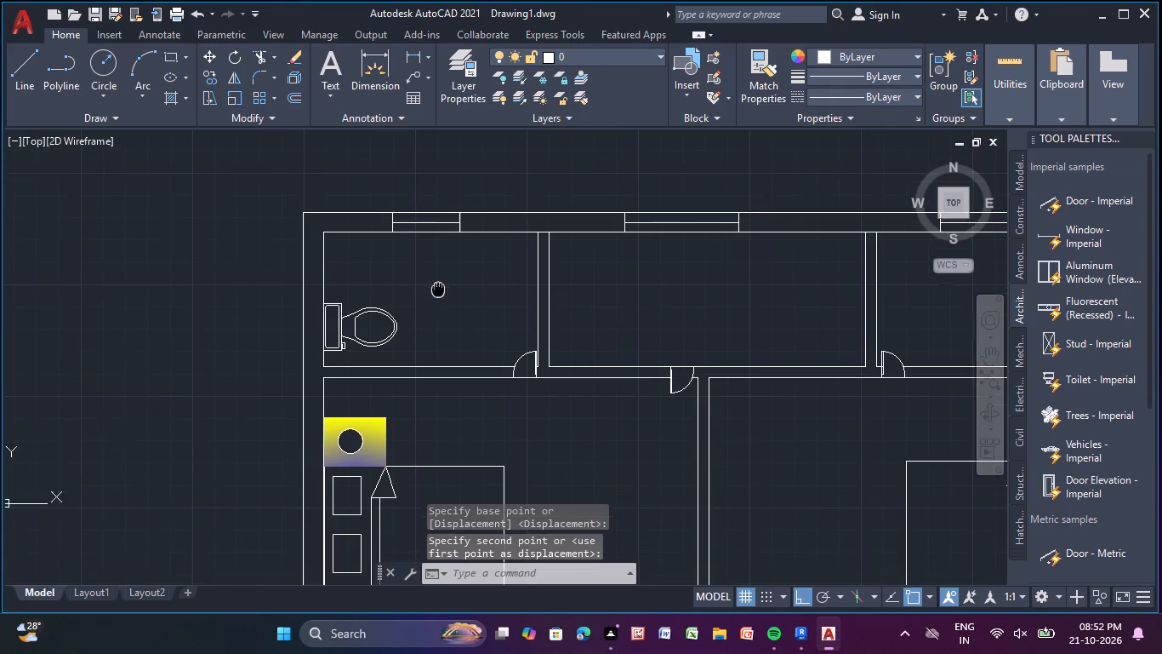
{"action": "middle_click_drag", "start_coordinate": [438, 287], "coordinate": [438, 286]}
{"action": "left_click", "coordinate": [1, 71]}
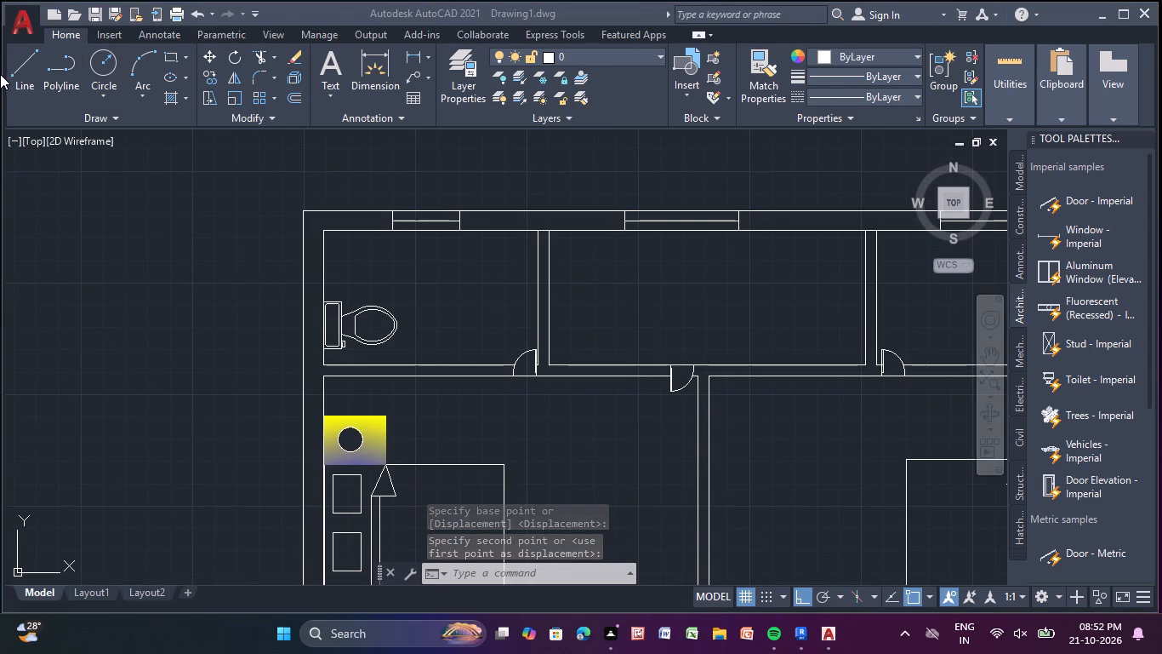
{"action": "left_click", "coordinate": [9, 79]}
{"action": "scroll", "coordinate": [526, 436], "scroll_direction": "down", "scroll_amount": 1}
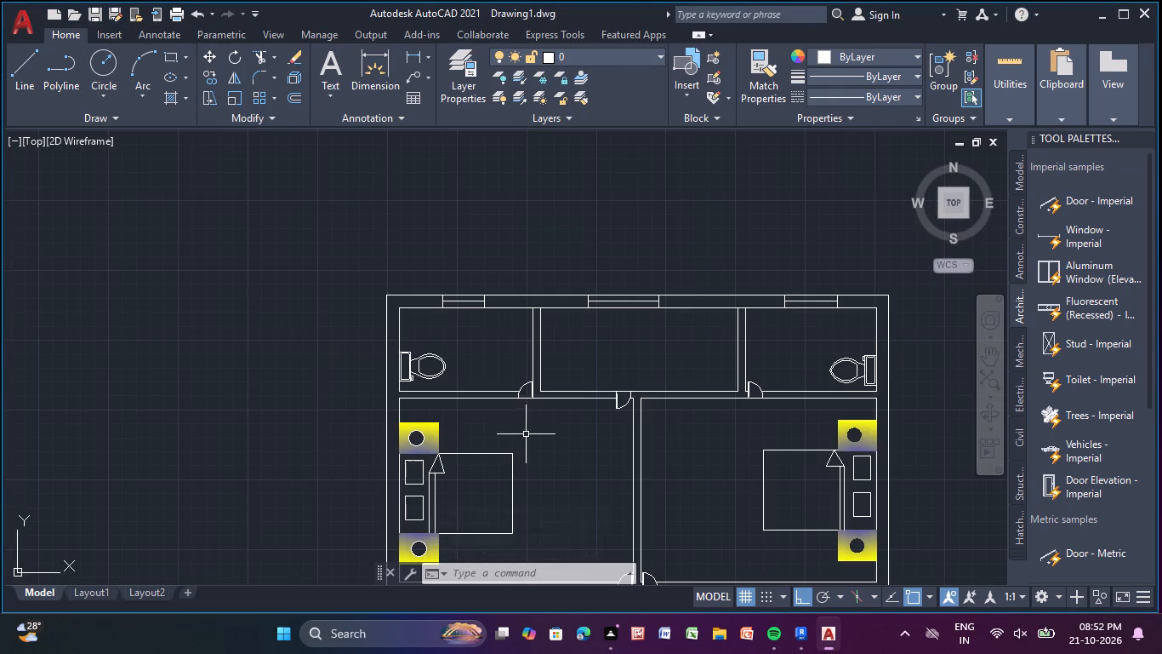
{"action": "left_click", "coordinate": [28, 72]}
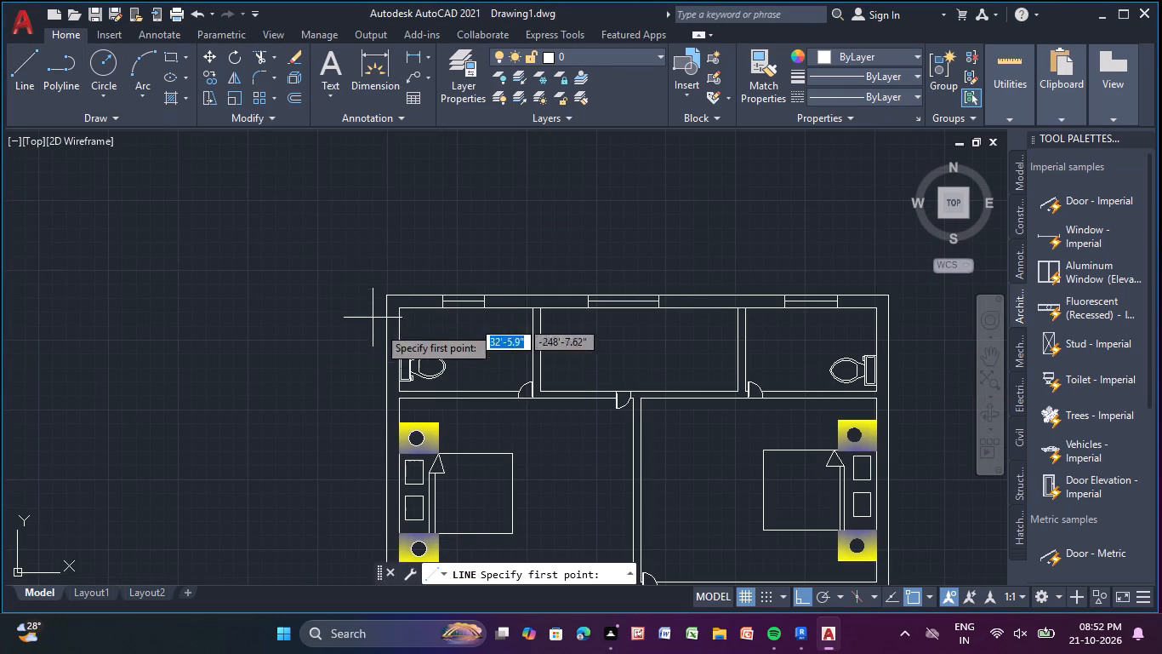
{"action": "middle_click_drag", "start_coordinate": [394, 356], "coordinate": [326, 160]}
{"action": "scroll", "coordinate": [333, 298], "scroll_direction": "up", "scroll_amount": 1}
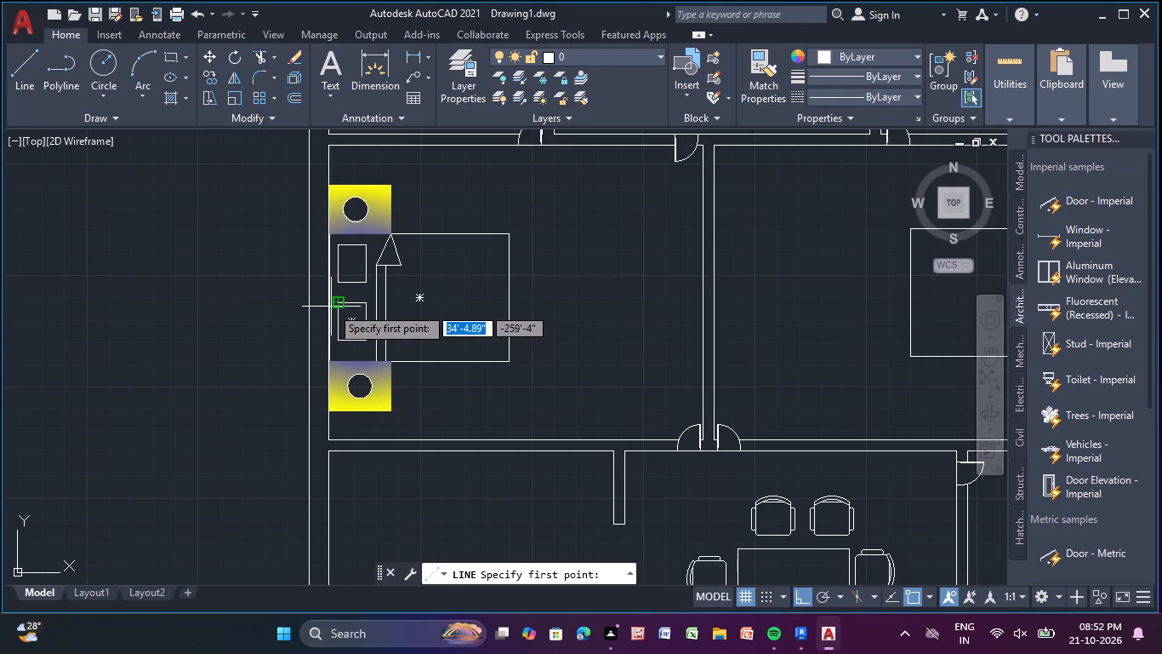
{"action": "middle_click_drag", "start_coordinate": [331, 307], "coordinate": [381, 334]}
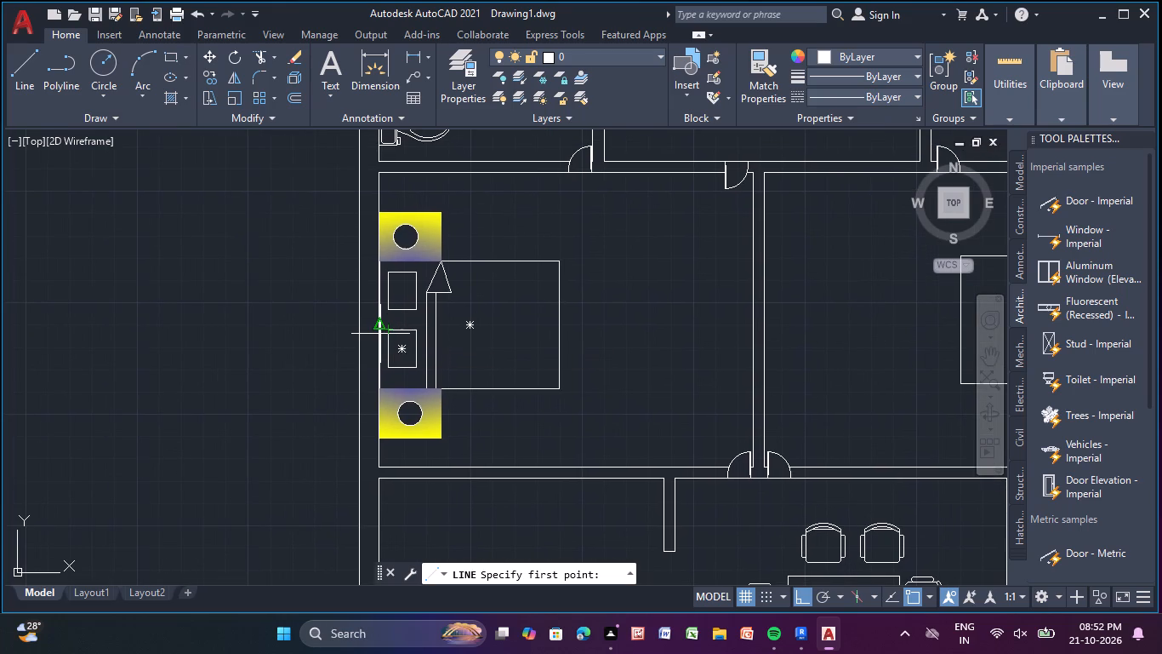
{"action": "middle_click_drag", "start_coordinate": [401, 318], "coordinate": [481, 306]}
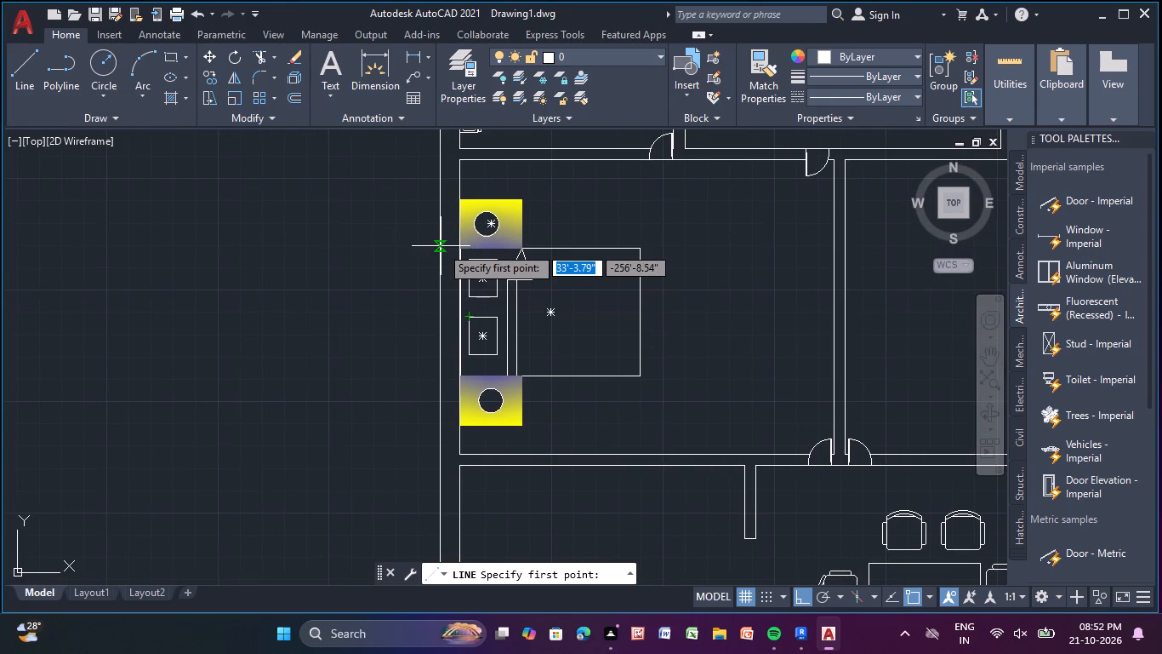
{"action": "left_click", "coordinate": [439, 230]}
{"action": "left_click_drag", "start_coordinate": [464, 232], "coordinate": [464, 242]}
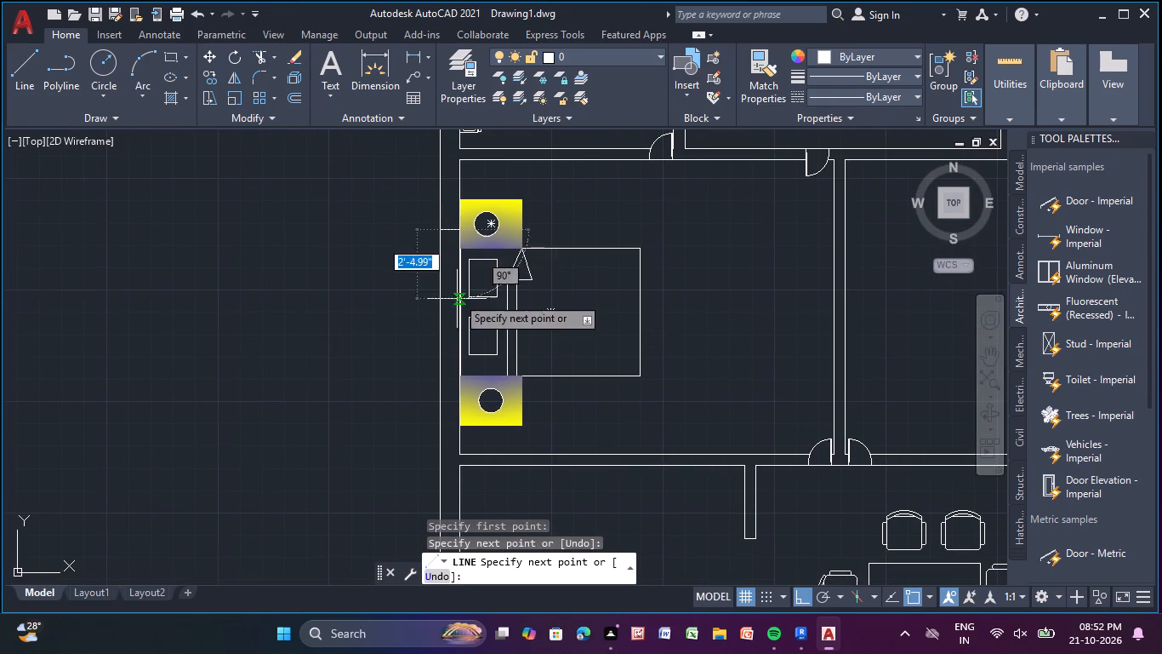
{"action": "left_click", "coordinate": [459, 379]}
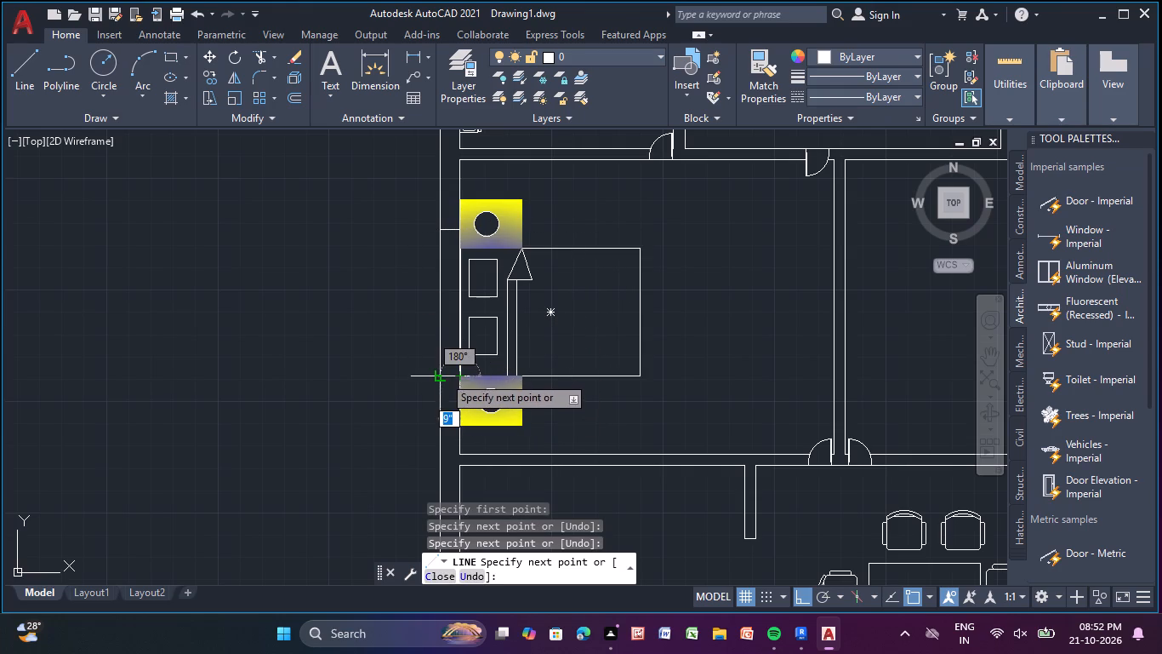
{"action": "left_click", "coordinate": [436, 376]}
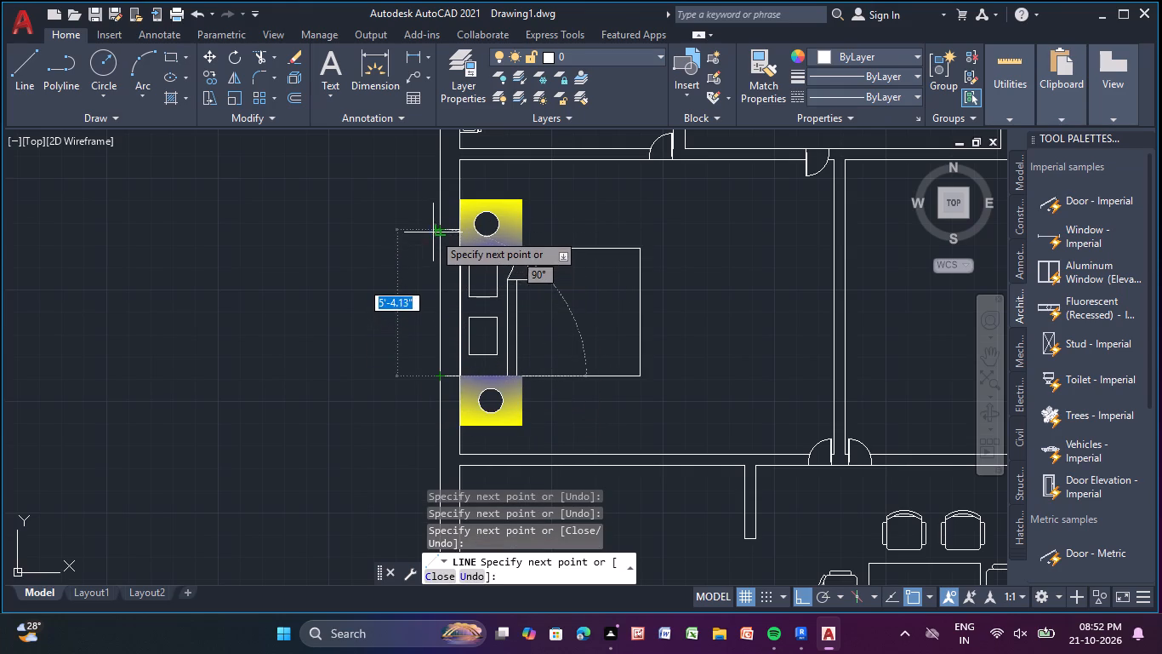
{"action": "left_click", "coordinate": [439, 232]}
{"action": "left_click_drag", "start_coordinate": [450, 231], "coordinate": [452, 255]}
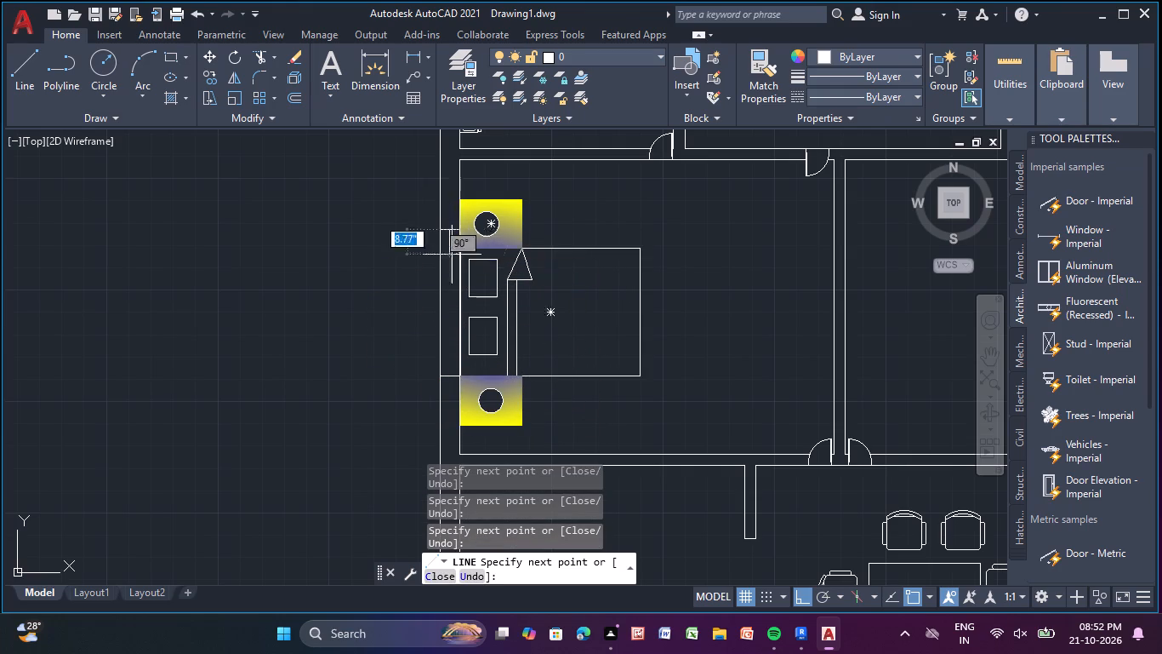
{"action": "left_click", "coordinate": [453, 376]}
{"action": "right_click", "coordinate": [321, 371]}
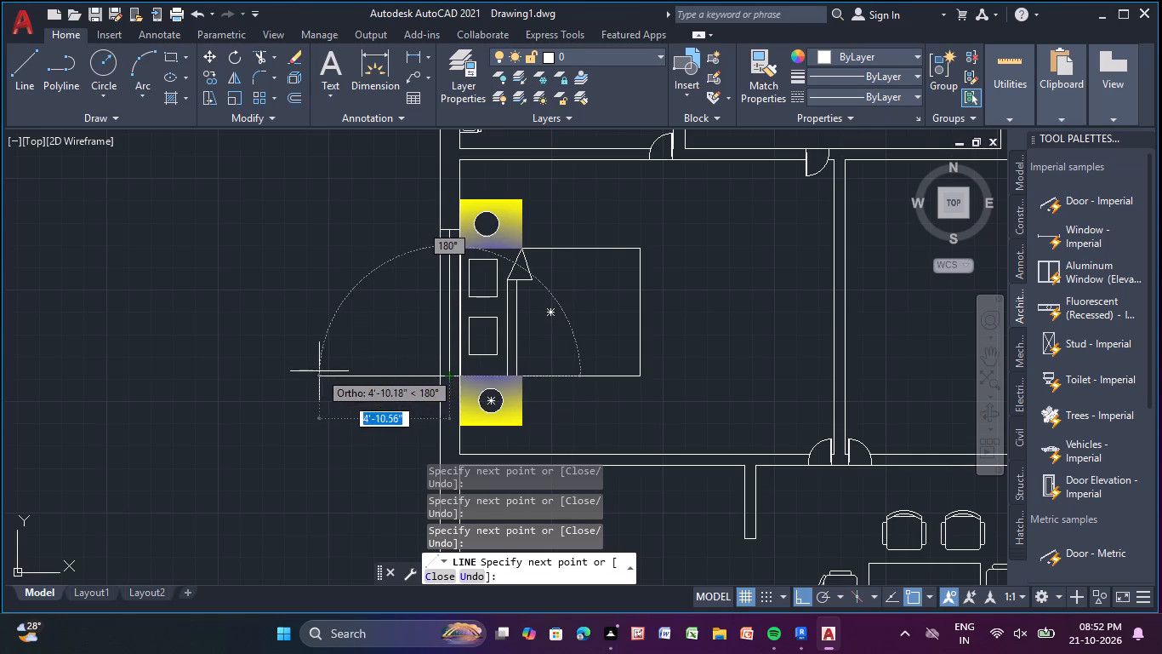
{"action": "left_click", "coordinate": [386, 386]}
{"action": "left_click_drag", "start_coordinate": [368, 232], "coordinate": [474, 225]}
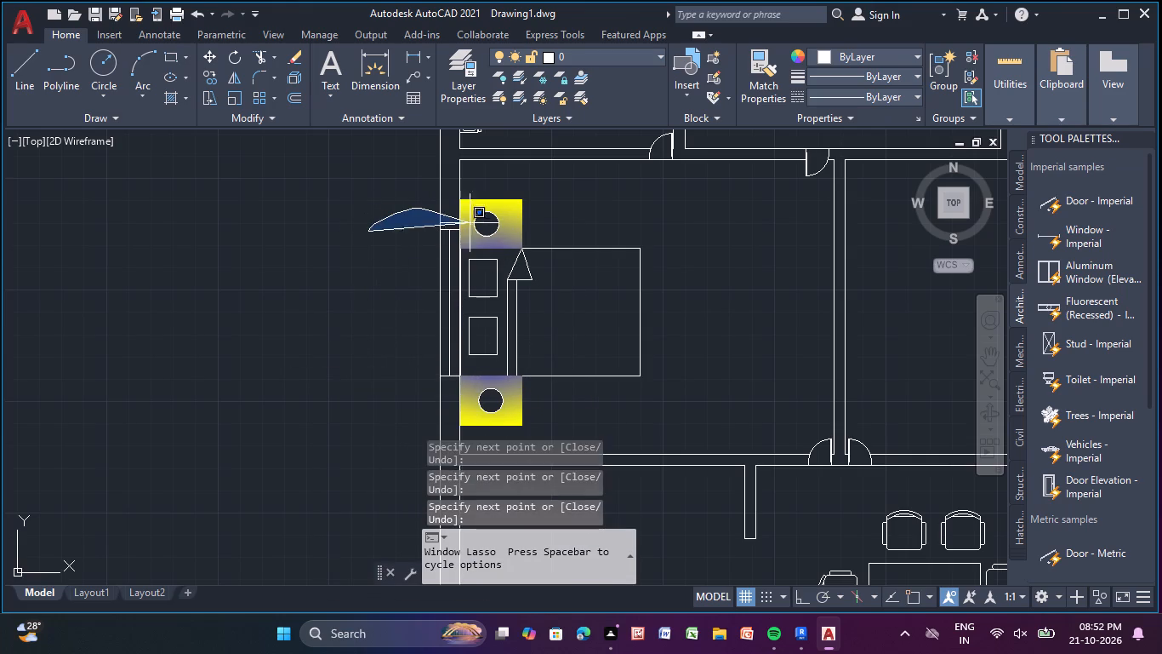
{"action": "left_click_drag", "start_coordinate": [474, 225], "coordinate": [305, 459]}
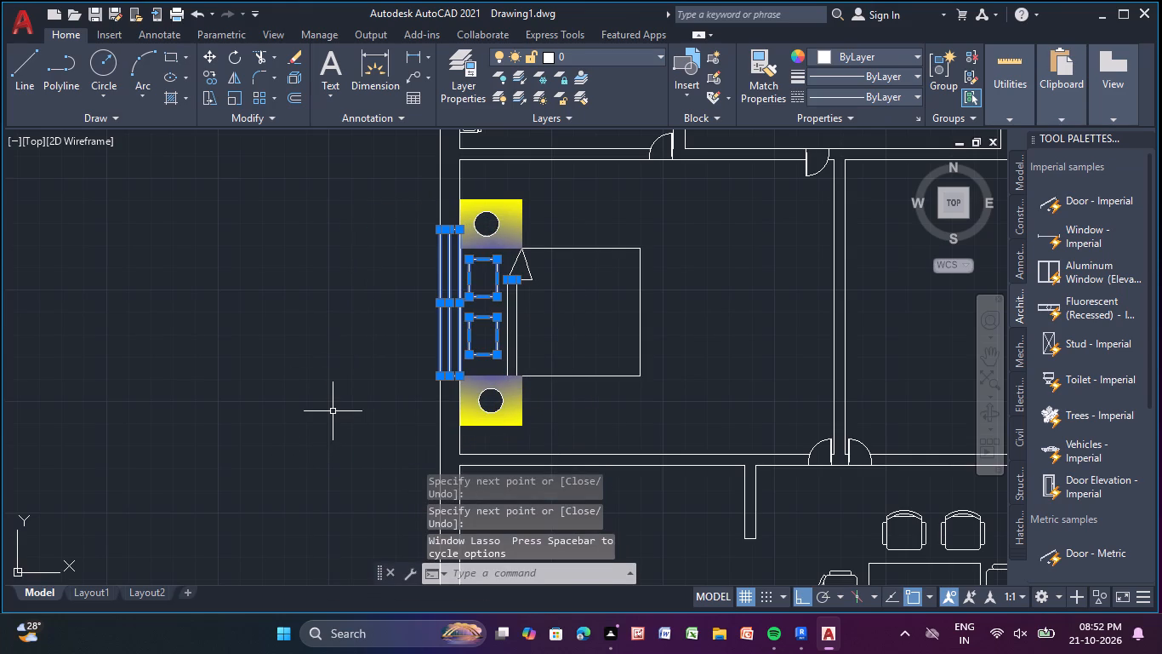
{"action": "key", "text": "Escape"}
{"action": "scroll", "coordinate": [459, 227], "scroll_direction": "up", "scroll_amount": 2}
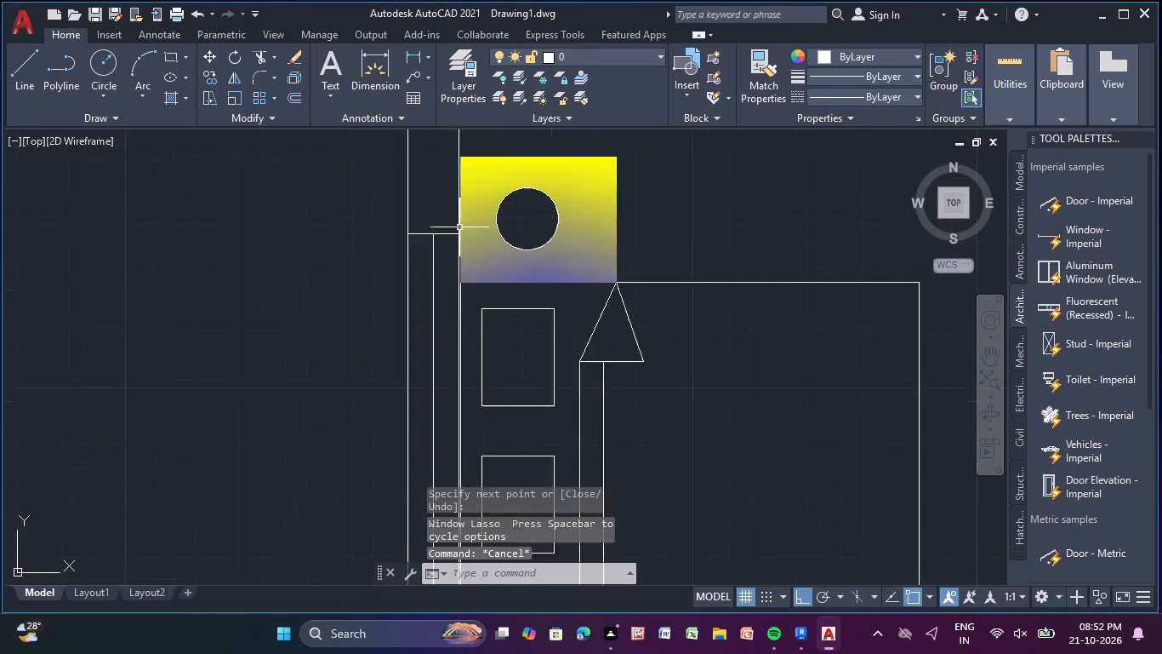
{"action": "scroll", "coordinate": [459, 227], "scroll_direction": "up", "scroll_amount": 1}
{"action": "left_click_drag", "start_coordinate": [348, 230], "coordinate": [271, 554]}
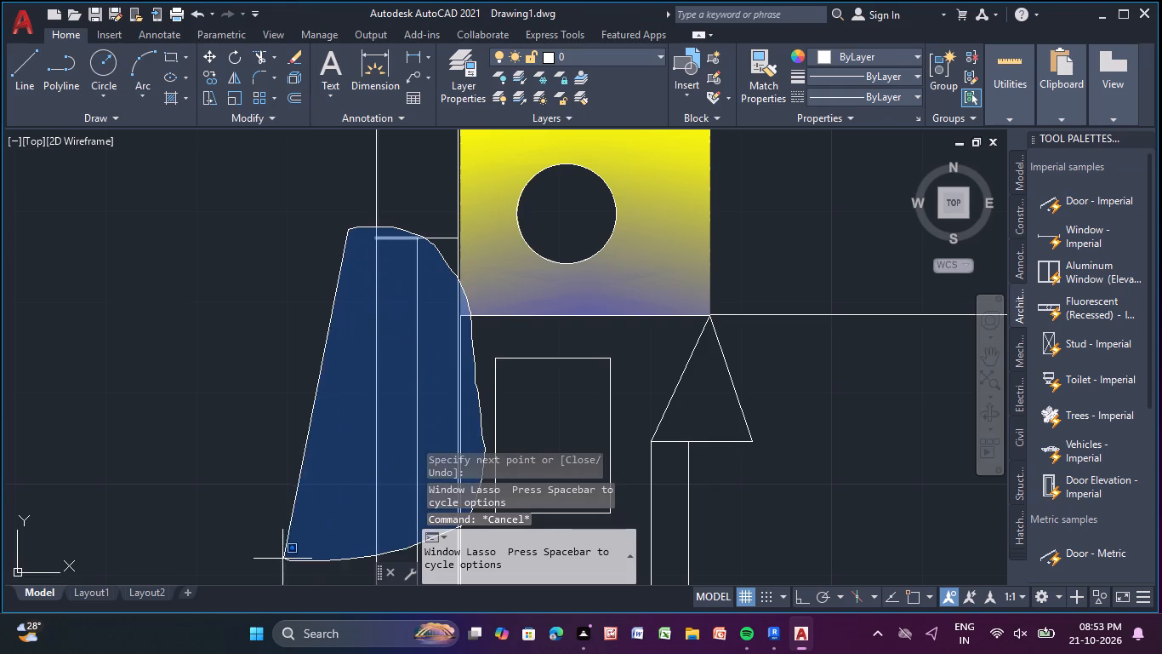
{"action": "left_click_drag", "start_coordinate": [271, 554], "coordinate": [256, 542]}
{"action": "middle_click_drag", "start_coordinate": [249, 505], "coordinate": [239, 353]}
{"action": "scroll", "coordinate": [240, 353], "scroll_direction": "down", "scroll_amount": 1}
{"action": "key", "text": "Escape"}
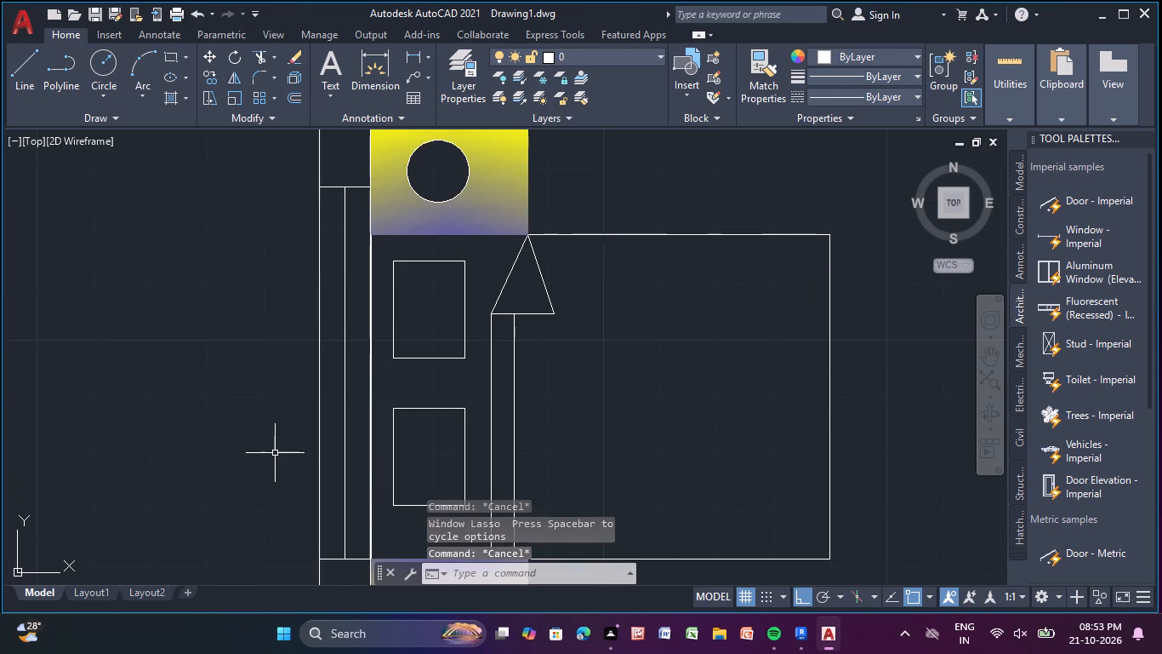
Group the lines of the window in the west wall behind the northwest bedroom's bed.
{"action": "middle_click_drag", "start_coordinate": [276, 453], "coordinate": [274, 406]}
{"action": "scroll", "coordinate": [274, 406], "scroll_direction": "down", "scroll_amount": 1}
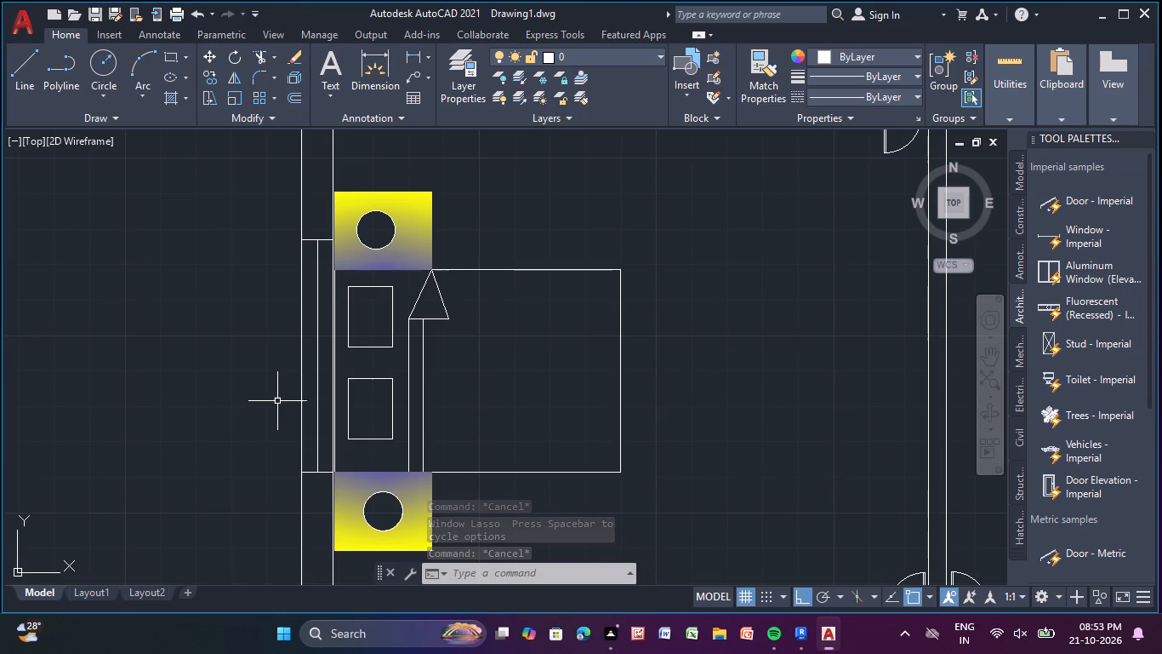
{"action": "left_click_drag", "start_coordinate": [231, 210], "coordinate": [353, 239]}
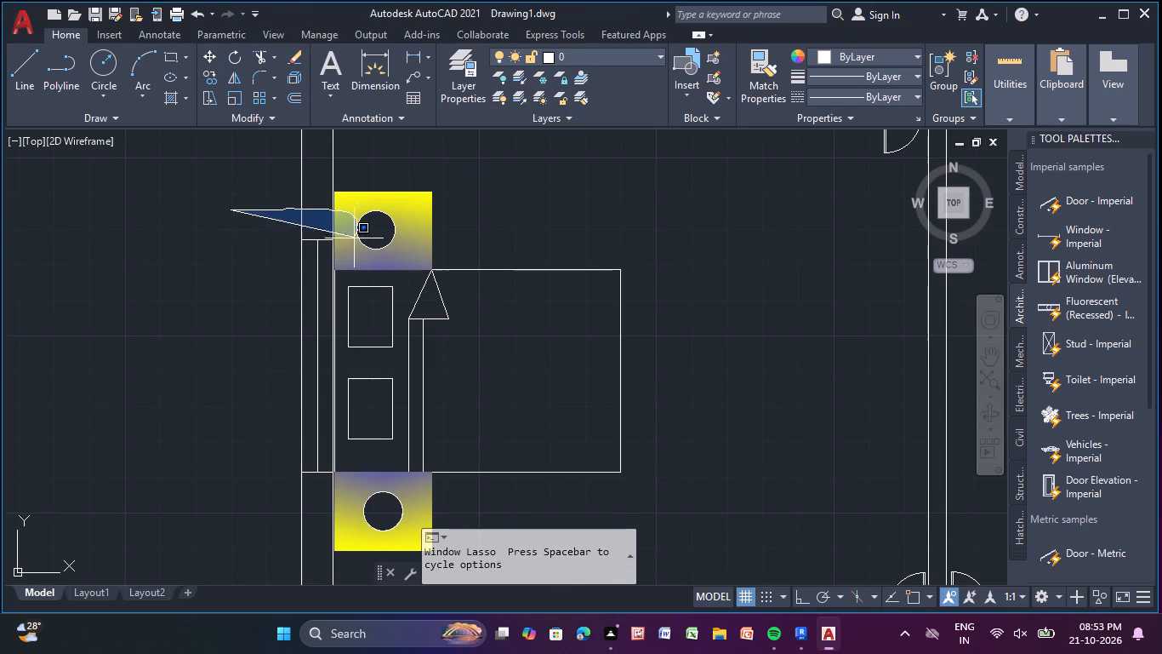
{"action": "left_click_drag", "start_coordinate": [353, 239], "coordinate": [264, 525]}
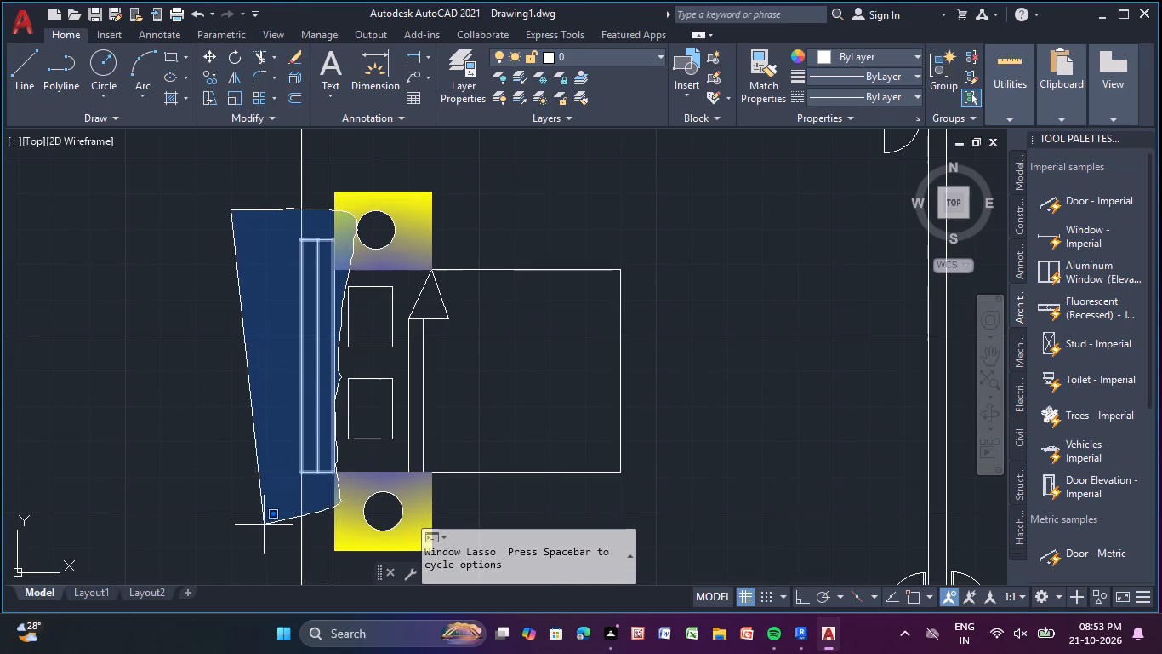
{"action": "left_click_drag", "start_coordinate": [264, 525], "coordinate": [242, 523]}
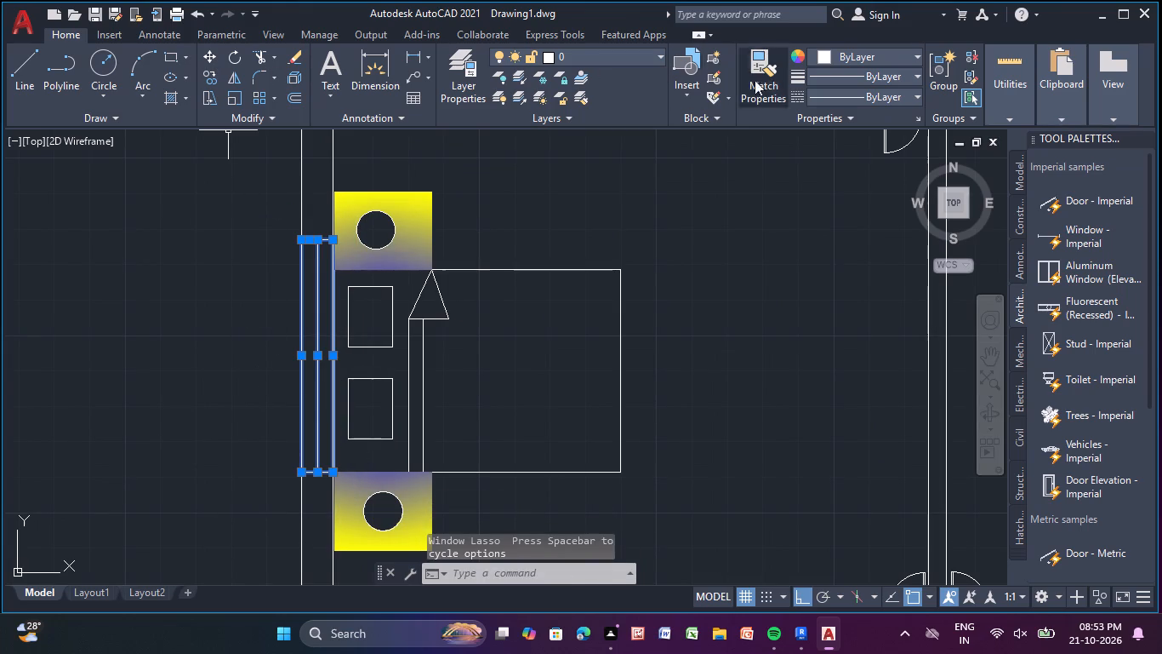
{"action": "double_click", "coordinate": [943, 65]}
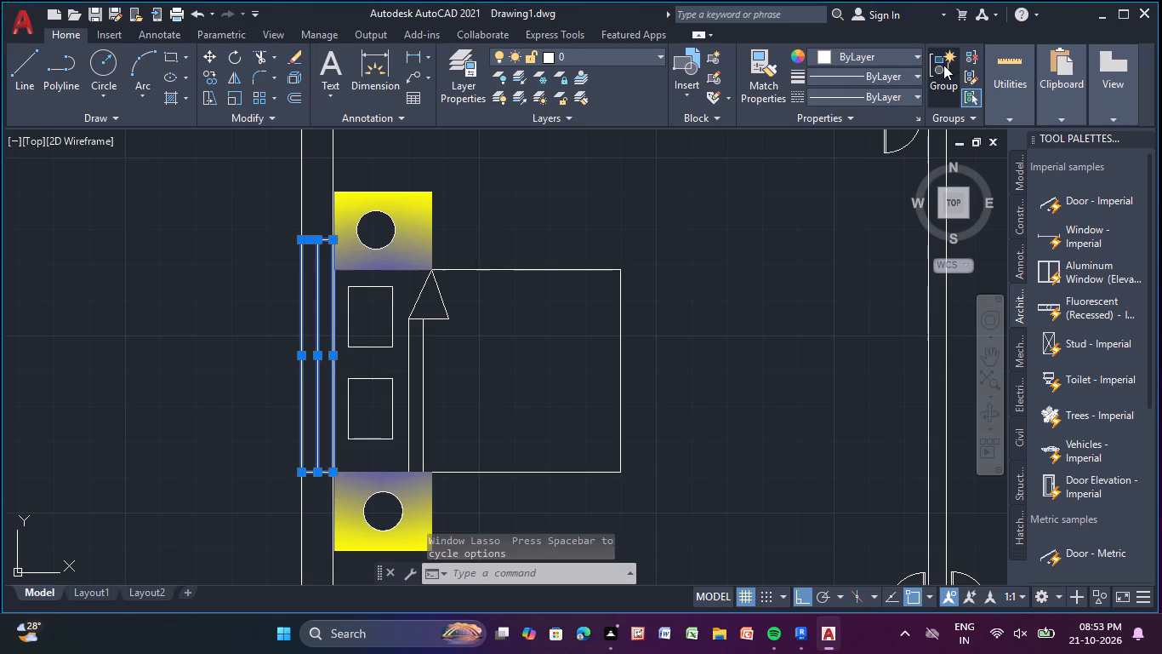
{"action": "left_click", "coordinate": [316, 329]}
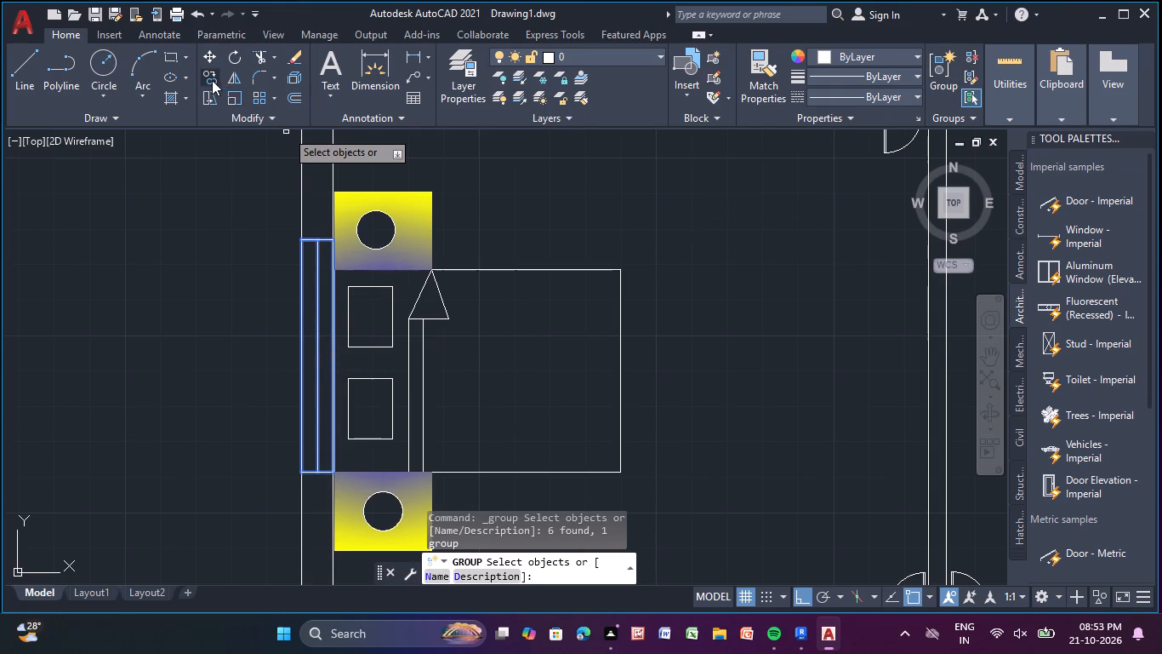
Copy the grouped window about 29'-2.8" east into the east wall behind the northeast bedroom's bed.
{"action": "left_click", "coordinate": [209, 79]}
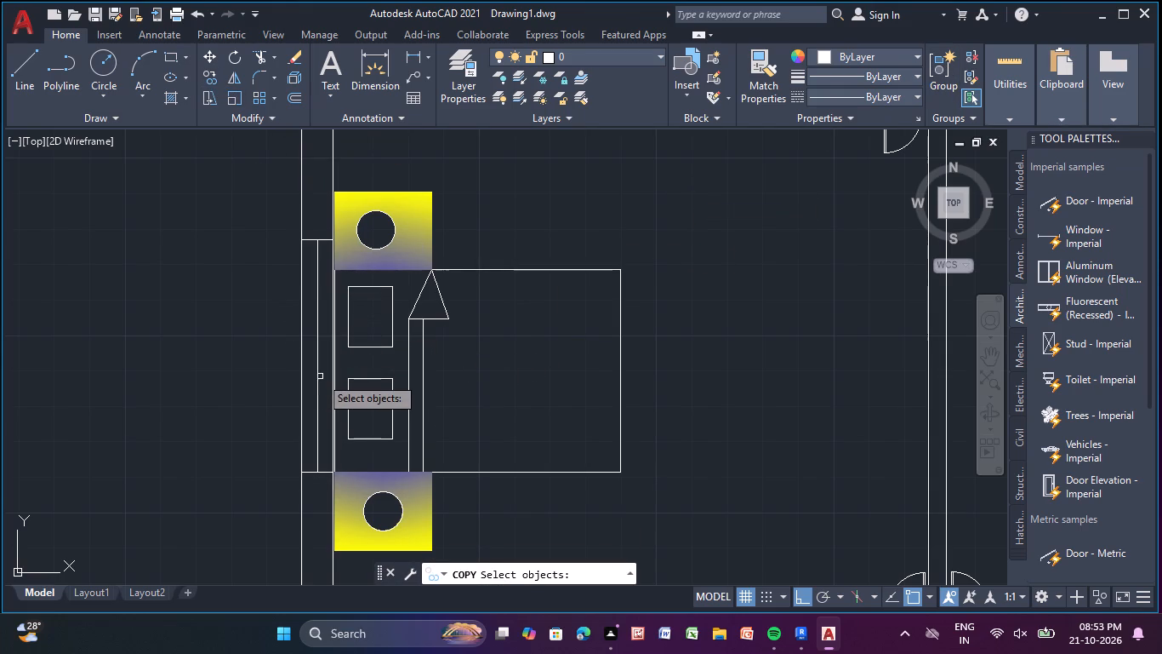
{"action": "left_click", "coordinate": [320, 376]}
{"action": "right_click", "coordinate": [320, 376]}
{"action": "left_click", "coordinate": [319, 364]}
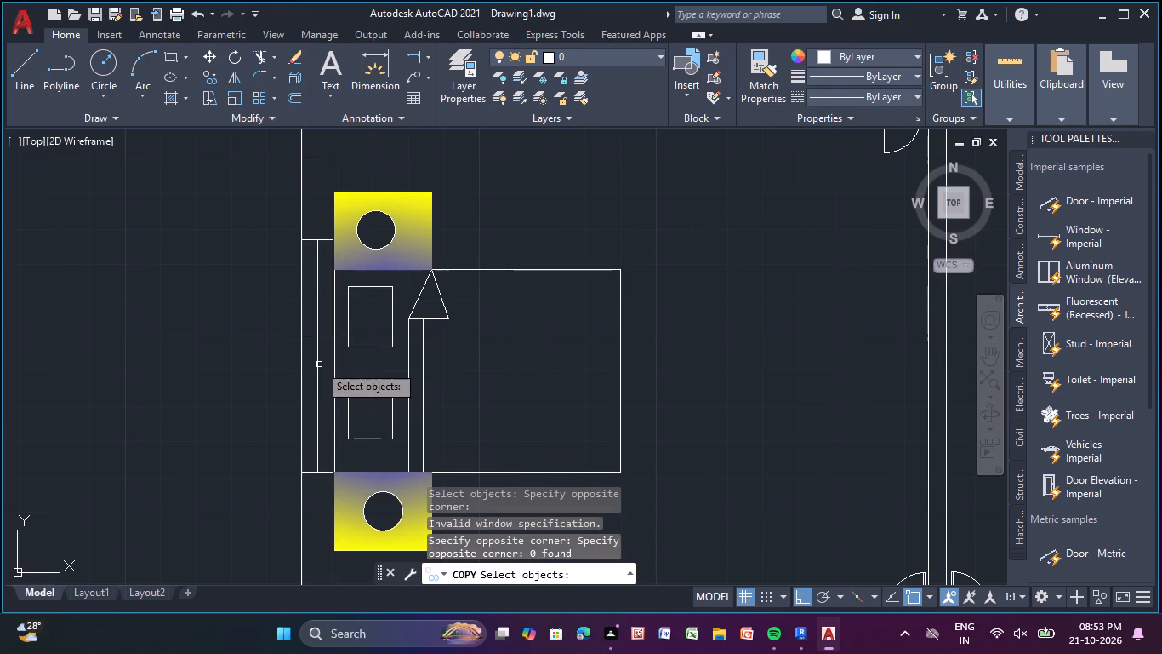
{"action": "left_click", "coordinate": [317, 359]}
{"action": "right_click", "coordinate": [318, 356]}
{"action": "left_click", "coordinate": [318, 356]}
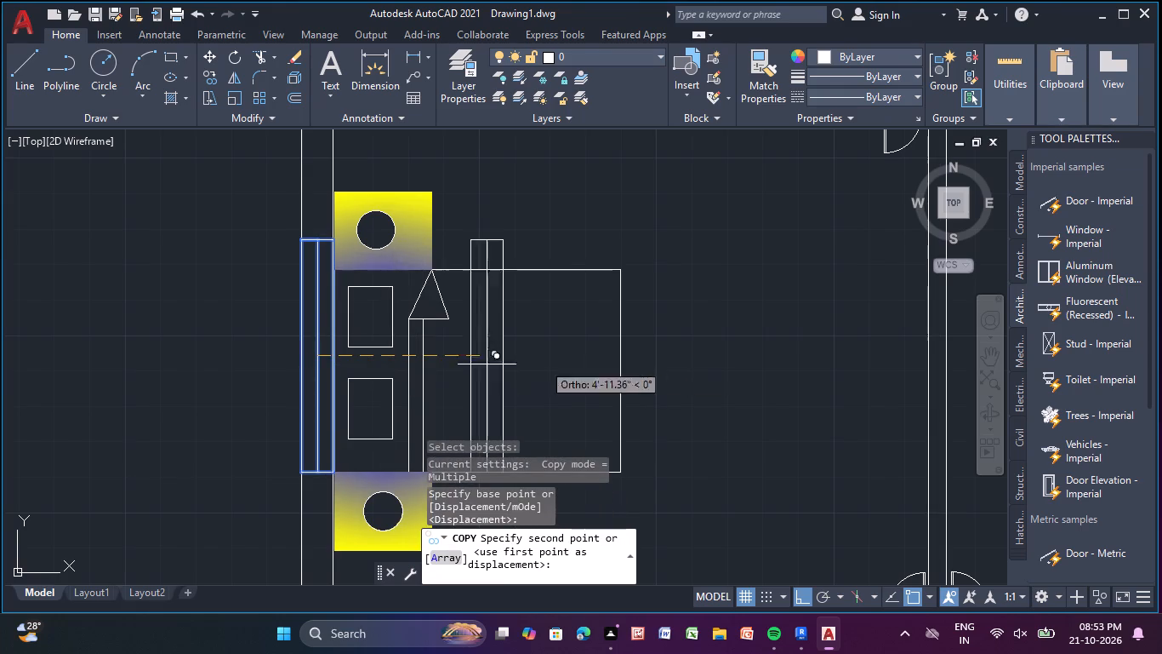
{"action": "scroll", "coordinate": [681, 361], "scroll_direction": "down", "scroll_amount": 2}
{"action": "middle_click_drag", "start_coordinate": [674, 367], "coordinate": [242, 299]}
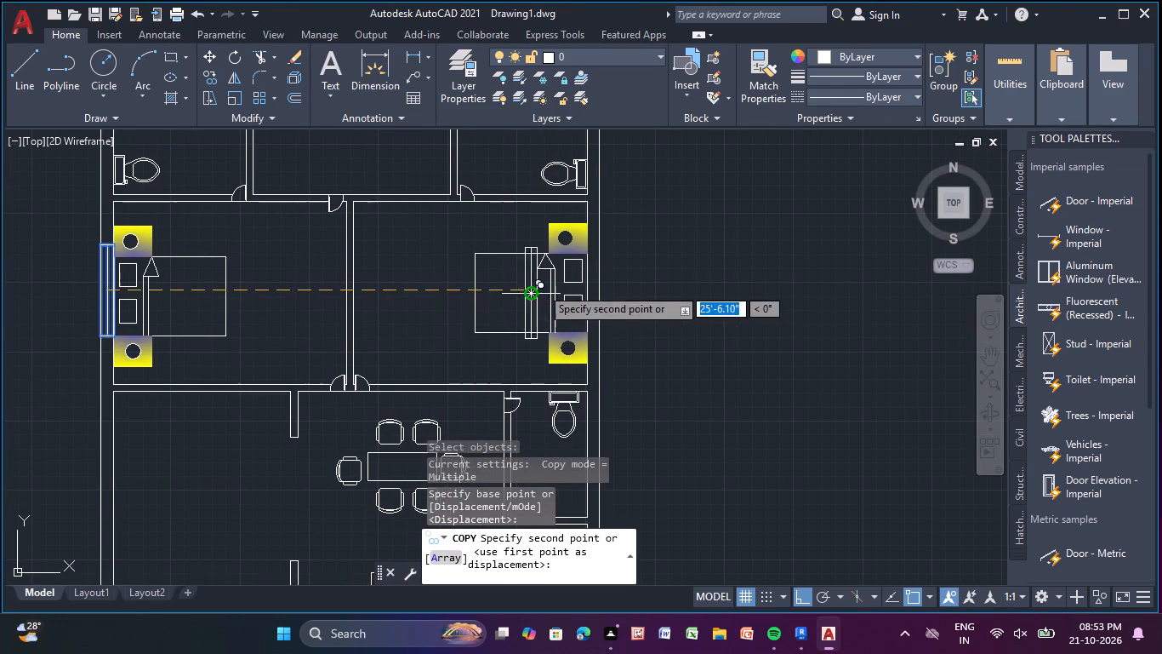
{"action": "scroll", "coordinate": [598, 278], "scroll_direction": "up", "scroll_amount": 3}
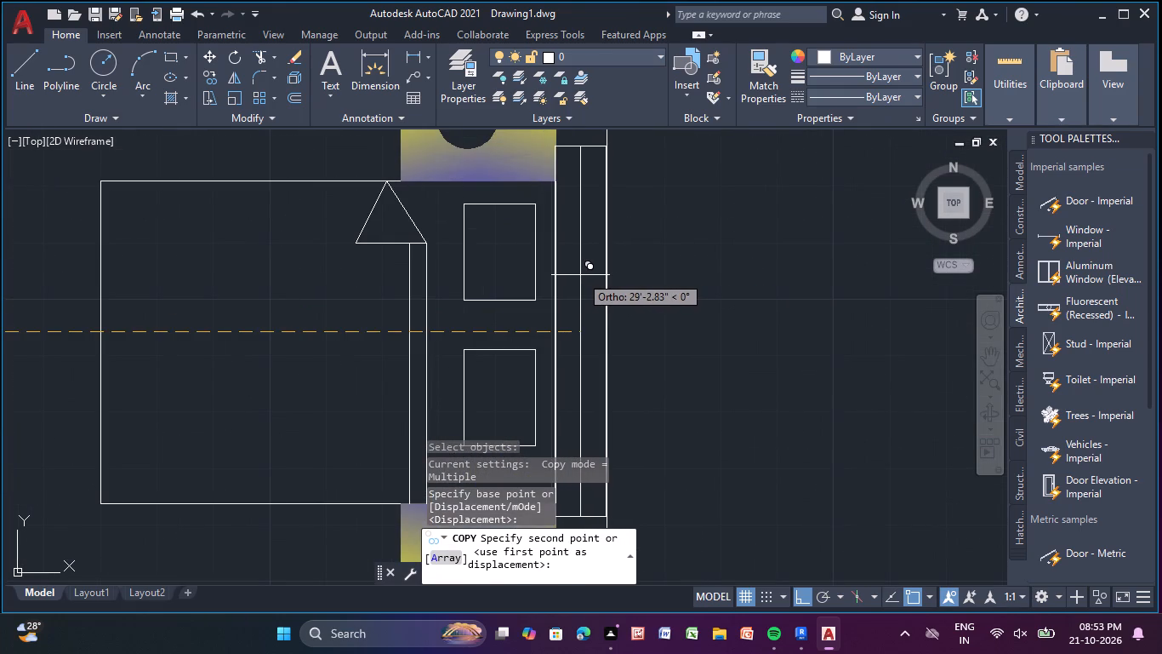
{"action": "left_click", "coordinate": [580, 275]}
Turn on polar tracking and place another copy of the window in the east wall behind the southeast bedroom's bed.
{"action": "scroll", "coordinate": [638, 280], "scroll_direction": "down", "scroll_amount": 2}
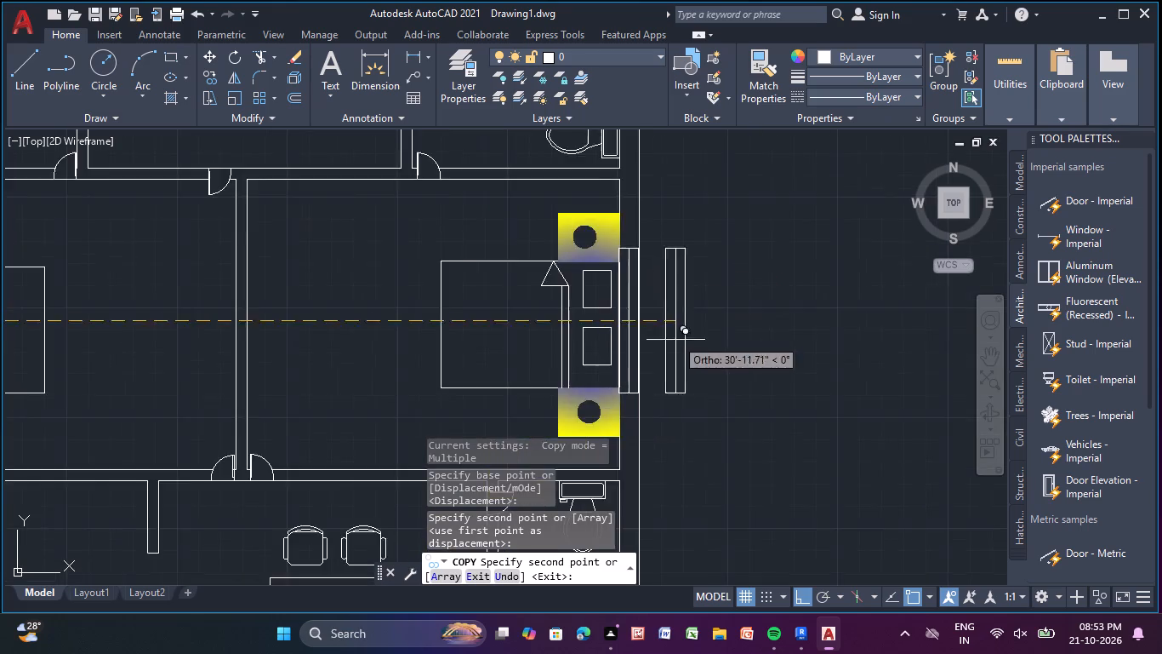
{"action": "scroll", "coordinate": [675, 341], "scroll_direction": "down", "scroll_amount": 1}
{"action": "middle_click_drag", "start_coordinate": [664, 387], "coordinate": [602, 152]}
{"action": "middle_click_drag", "start_coordinate": [647, 379], "coordinate": [607, 285]}
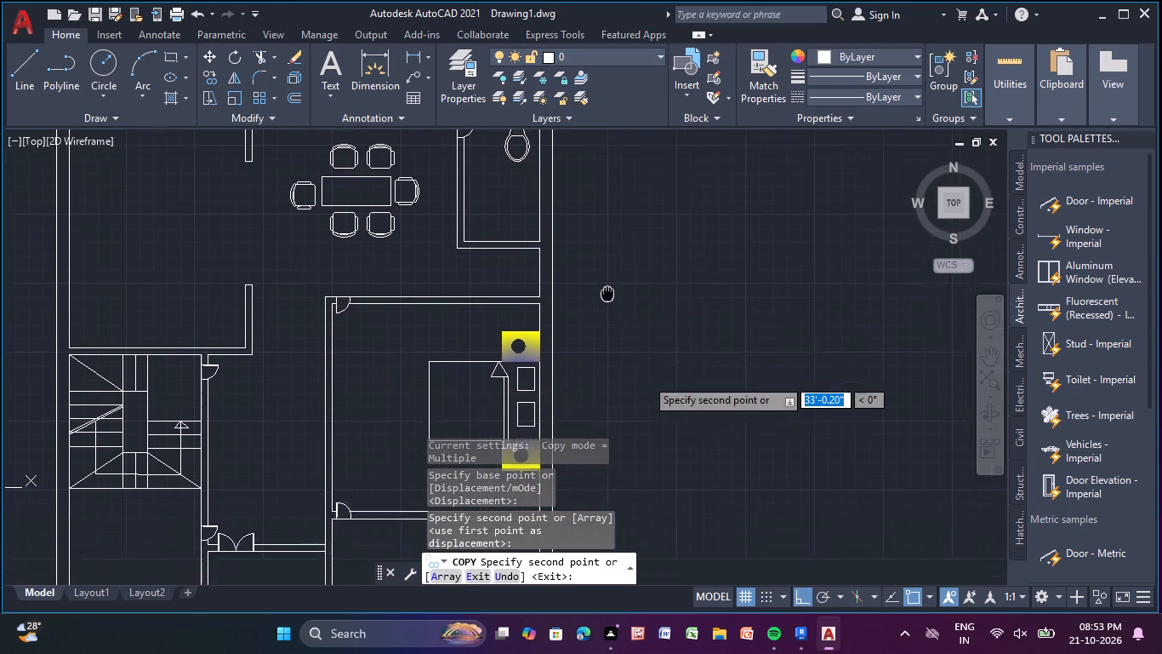
{"action": "middle_click_drag", "start_coordinate": [607, 285], "coordinate": [603, 242]}
{"action": "left_click", "coordinate": [819, 599]}
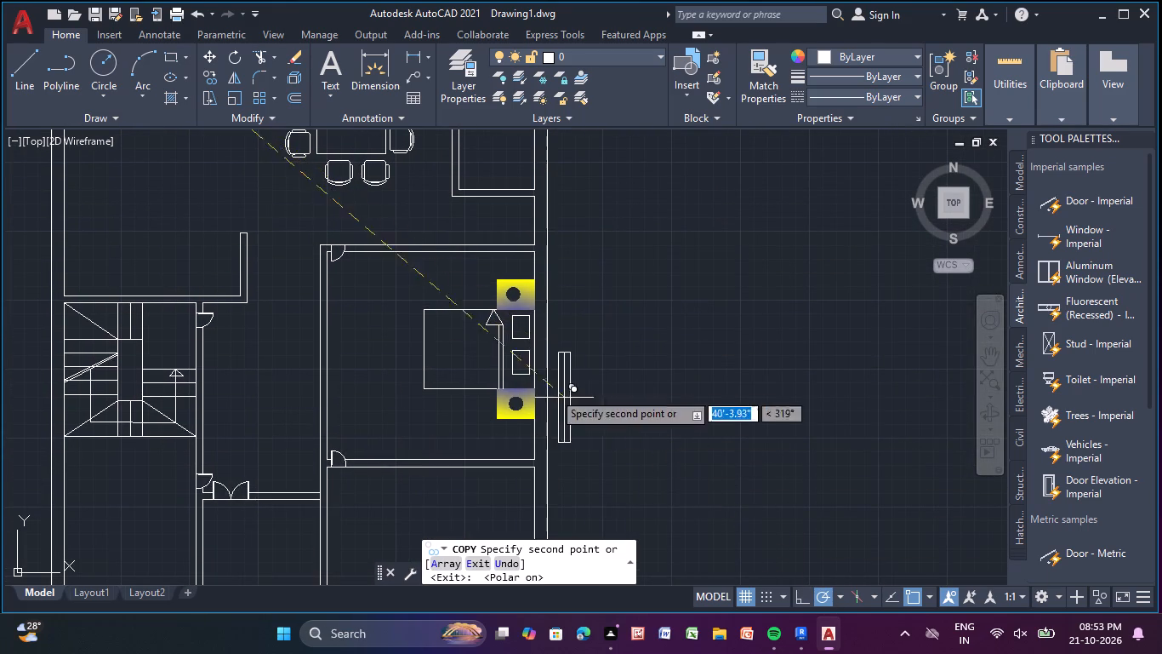
{"action": "scroll", "coordinate": [534, 351], "scroll_direction": "up", "scroll_amount": 4}
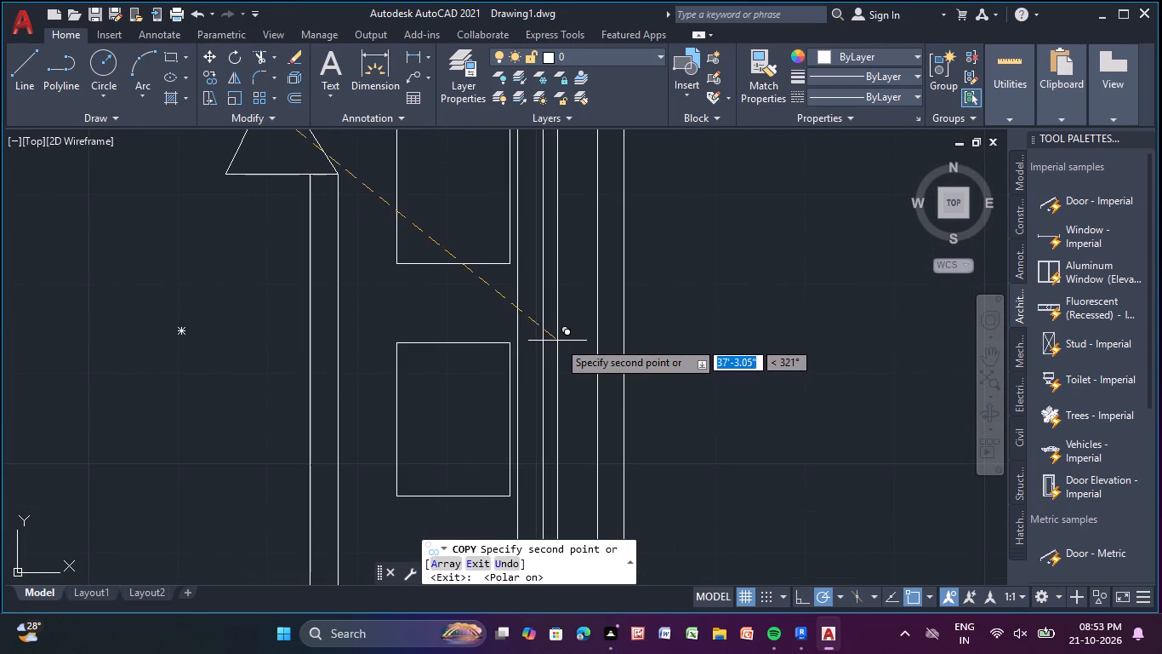
{"action": "left_click", "coordinate": [583, 334]}
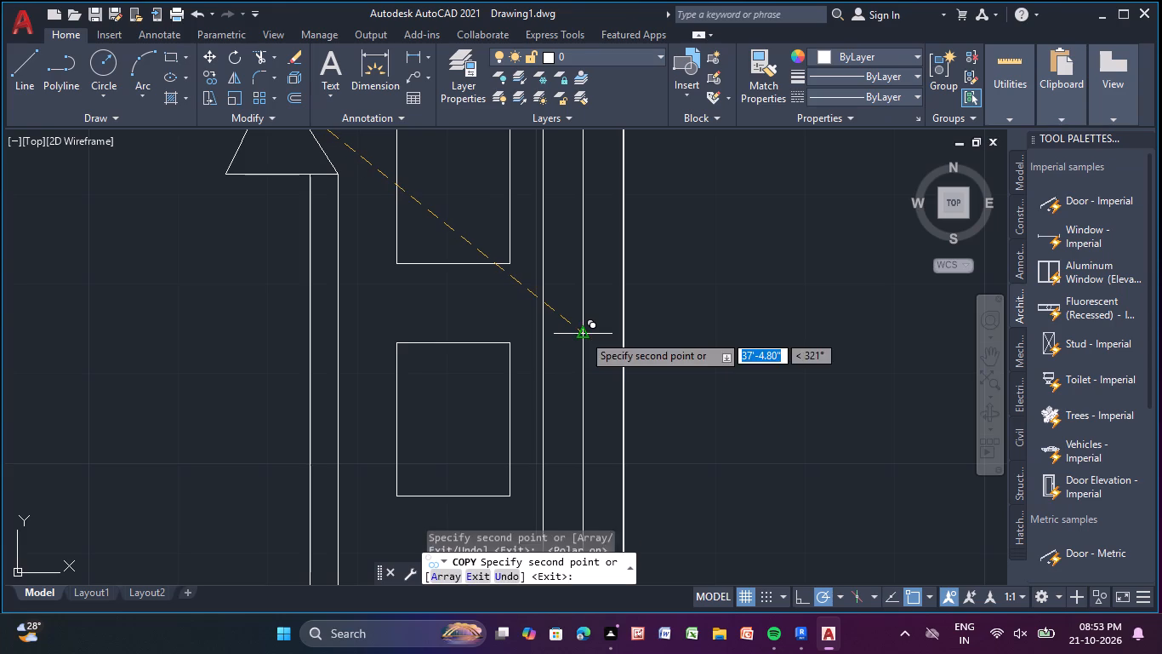
Place another copy of the window about 14'-3" south, in the west wall of the room north of the staircase.
{"action": "scroll", "coordinate": [587, 334], "scroll_direction": "down", "scroll_amount": 5}
{"action": "middle_click_drag", "start_coordinate": [617, 370], "coordinate": [671, 326]}
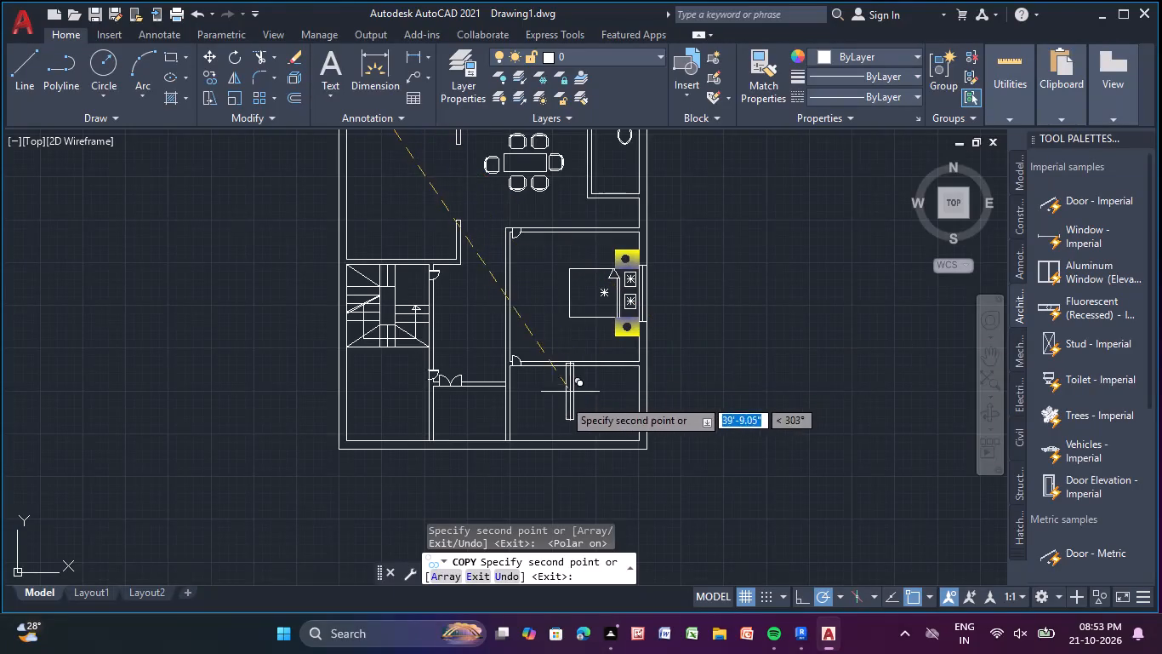
{"action": "scroll", "coordinate": [438, 330], "scroll_direction": "up", "scroll_amount": 4}
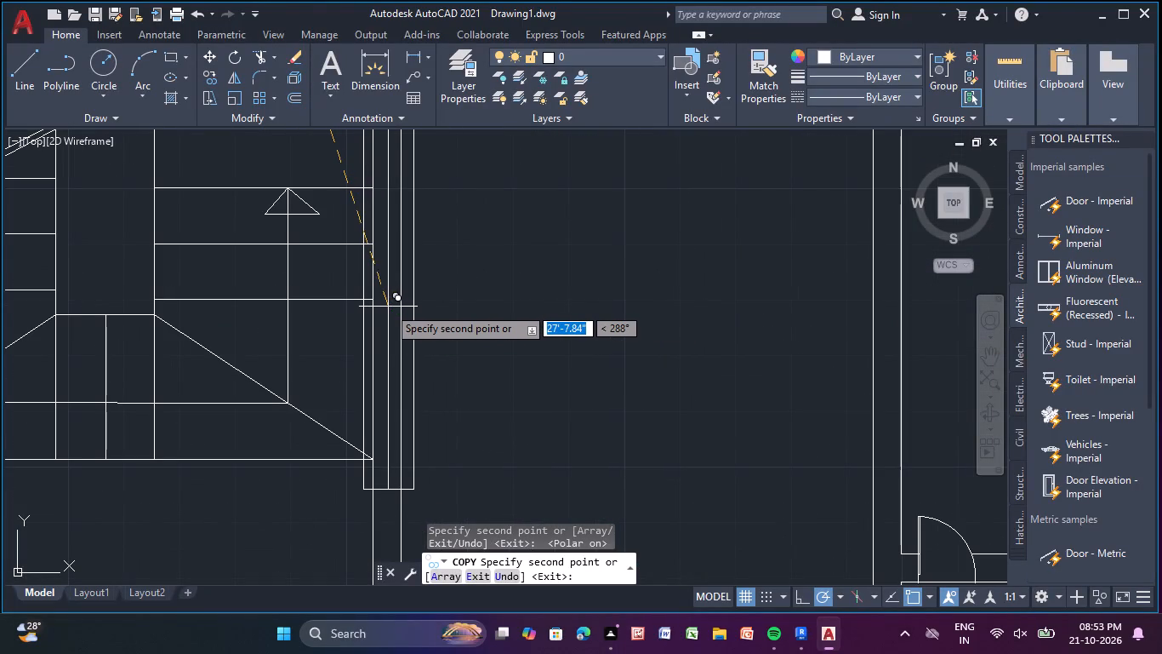
{"action": "scroll", "coordinate": [423, 314], "scroll_direction": "down", "scroll_amount": 4}
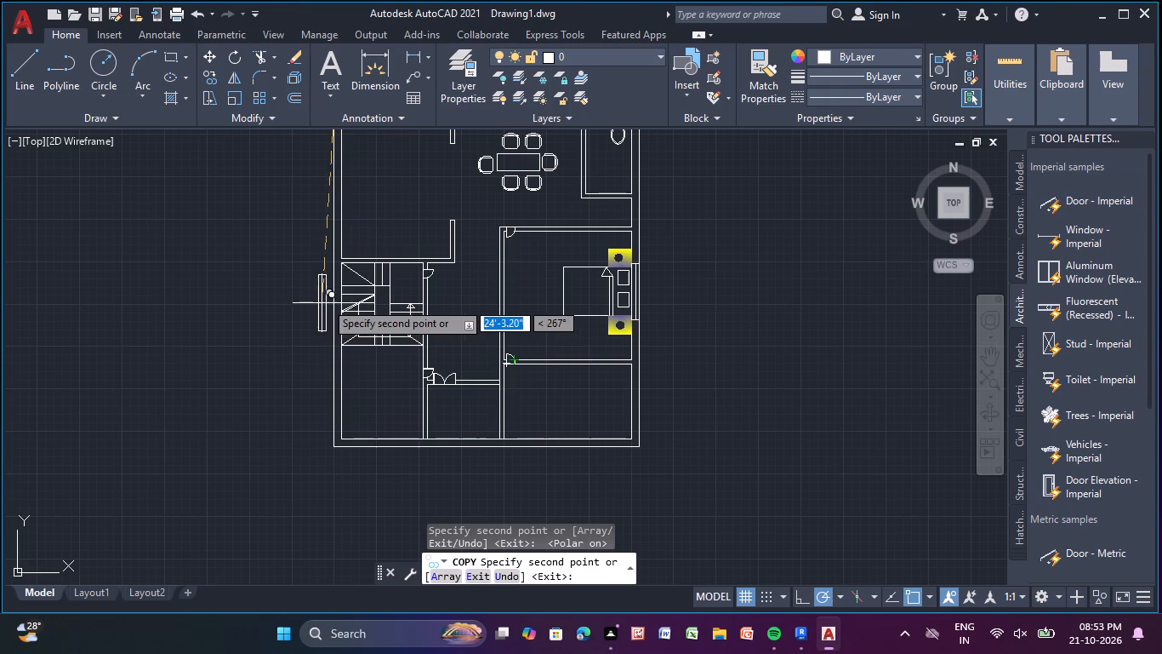
{"action": "middle_click_drag", "start_coordinate": [342, 221], "coordinate": [360, 359]}
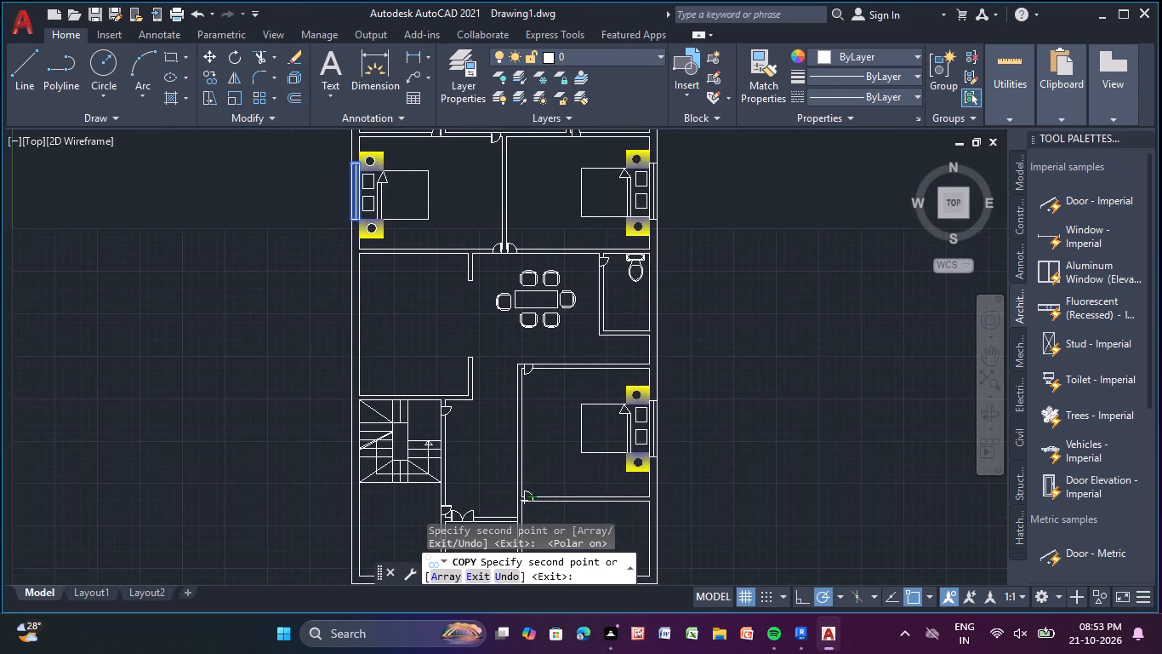
{"action": "scroll", "coordinate": [360, 358], "scroll_direction": "up", "scroll_amount": 3}
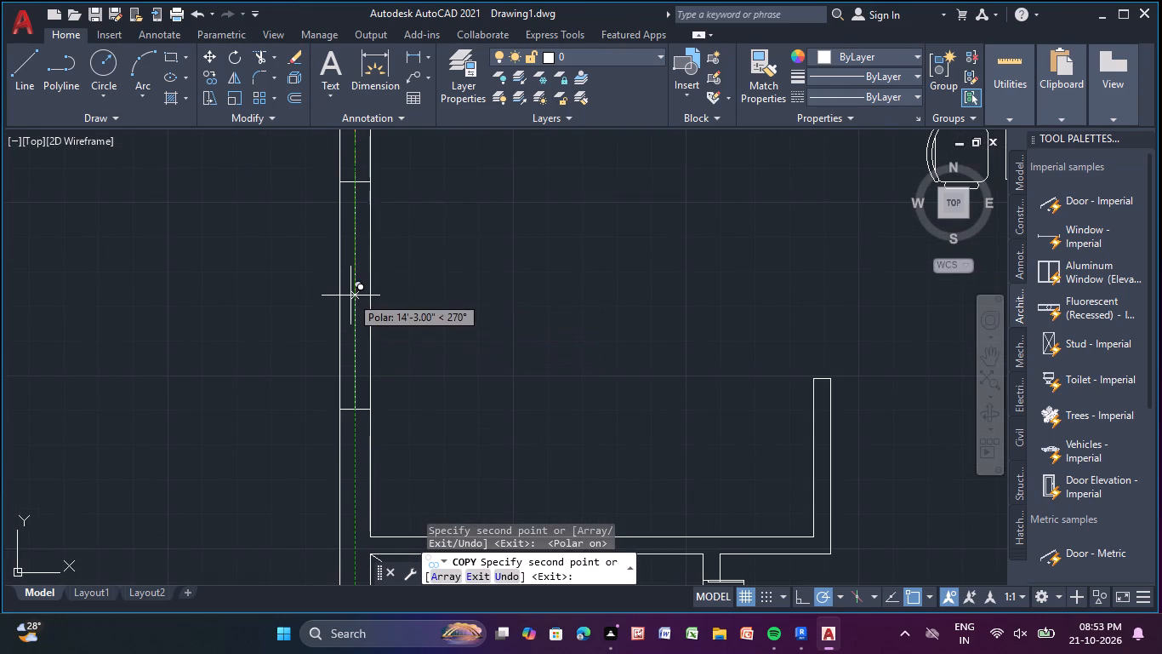
{"action": "left_click", "coordinate": [350, 295]}
{"action": "scroll", "coordinate": [367, 316], "scroll_direction": "down", "scroll_amount": 4}
{"action": "middle_click", "coordinate": [390, 331]}
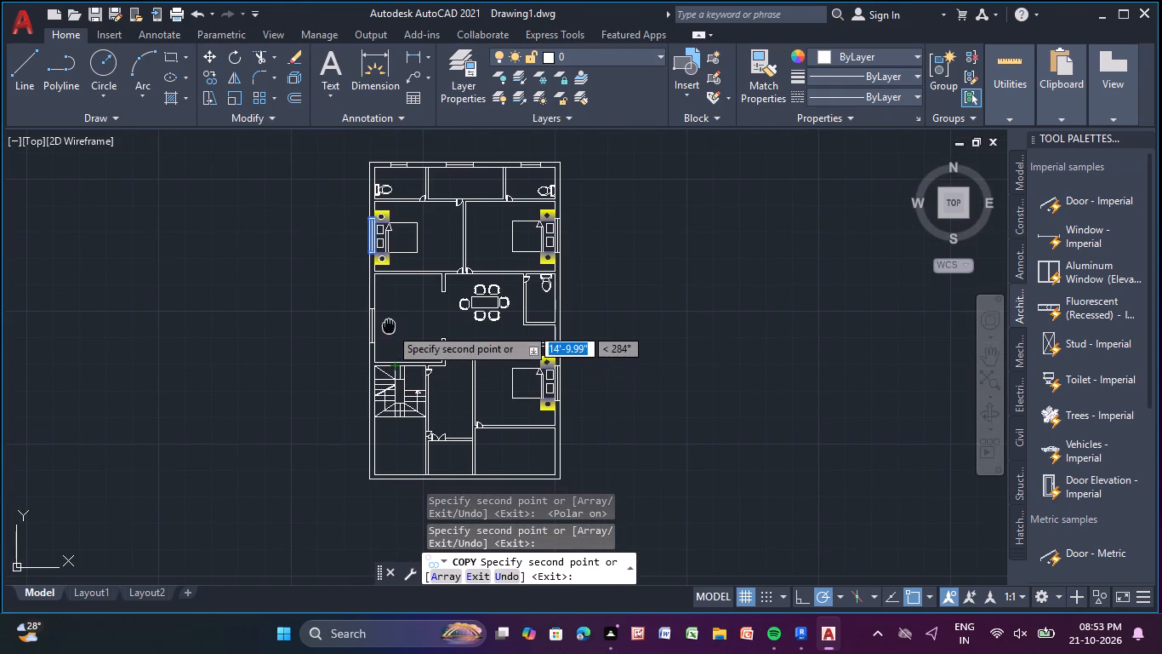
{"action": "key", "text": "Escape"}
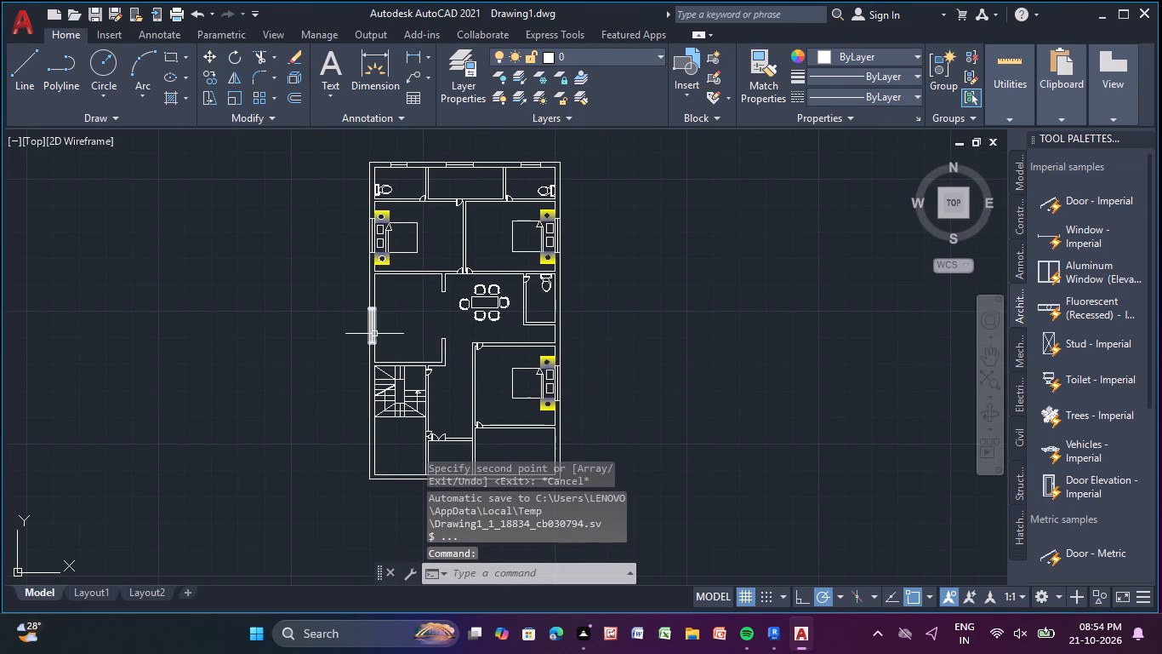
Move the window of the room north of the staircase a short distance north along the west wall.
{"action": "scroll", "coordinate": [374, 334], "scroll_direction": "up", "scroll_amount": 2}
{"action": "left_click", "coordinate": [372, 336]}
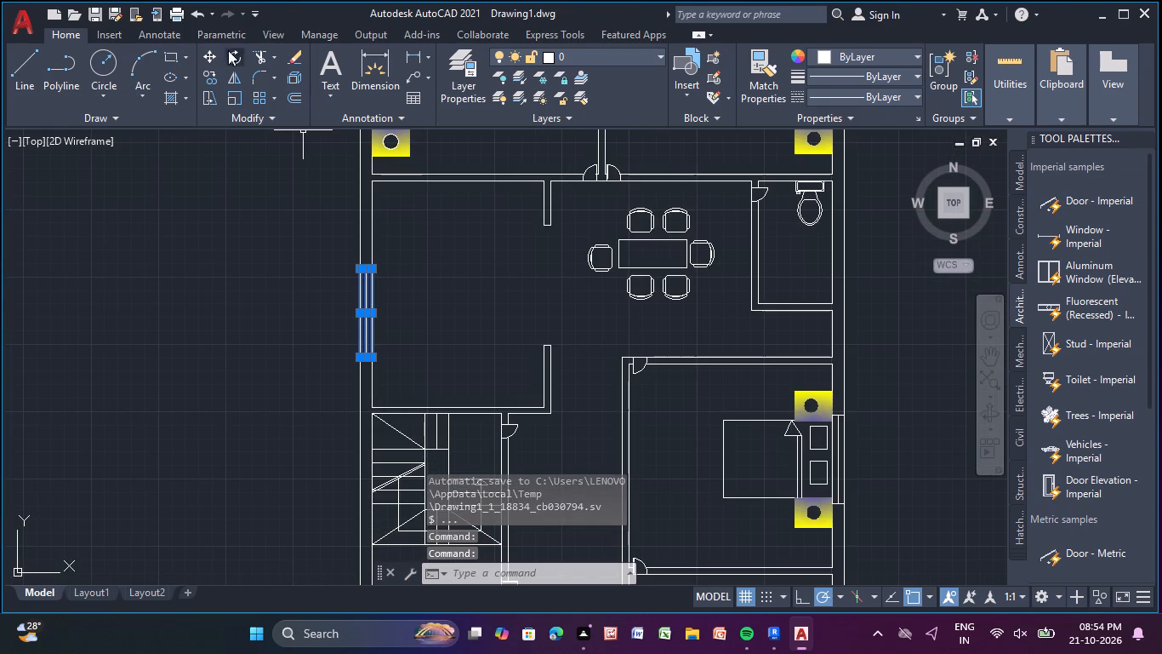
{"action": "left_click", "coordinate": [210, 57]}
{"action": "scroll", "coordinate": [430, 337], "scroll_direction": "down", "scroll_amount": 1}
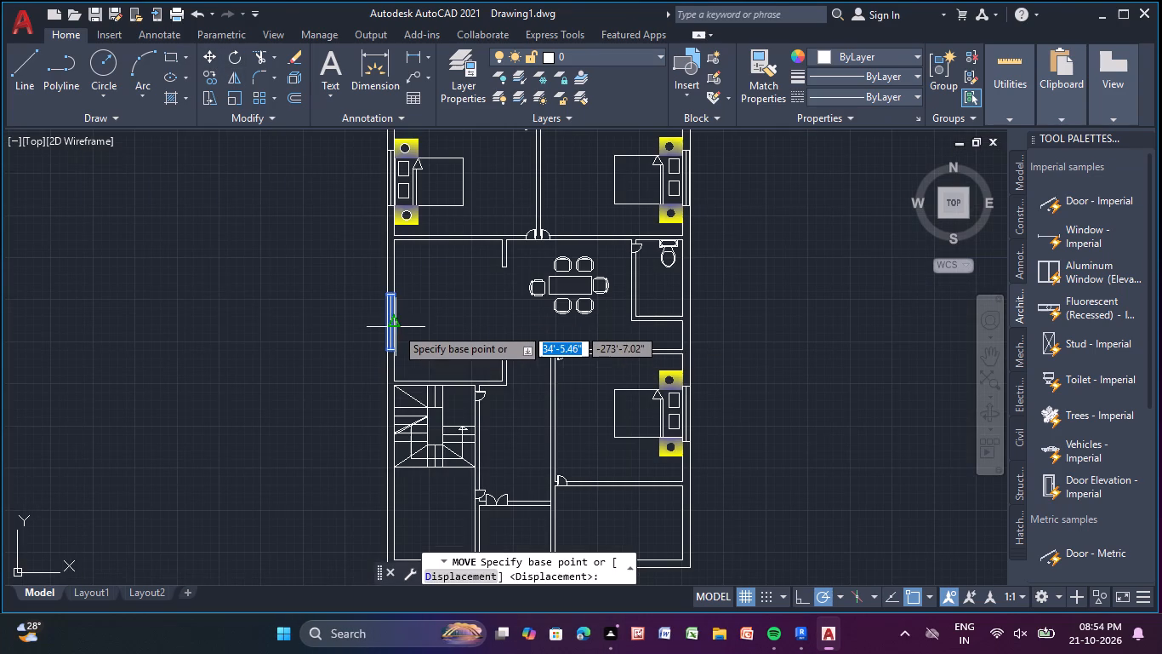
{"action": "left_click", "coordinate": [387, 328]}
{"action": "left_click", "coordinate": [385, 308]}
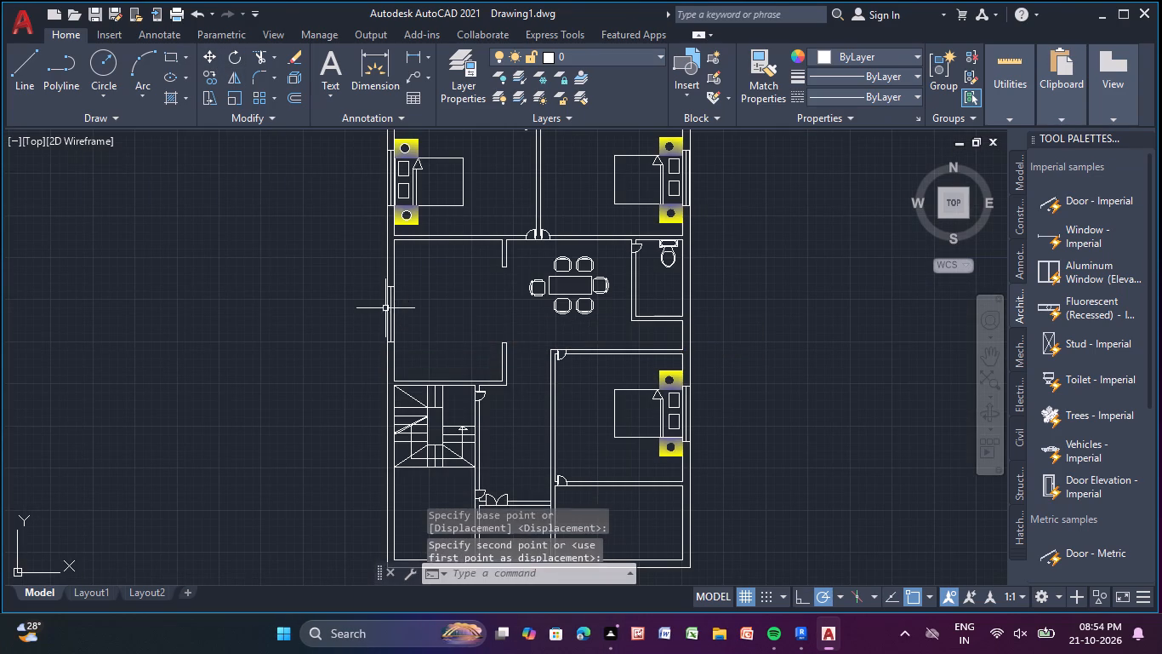
Draw a window about 8'-8.6" wide with a centre line in the south wall of the southeast corner room.
{"action": "scroll", "coordinate": [428, 310], "scroll_direction": "down", "scroll_amount": 2}
{"action": "middle_click_drag", "start_coordinate": [429, 312], "coordinate": [413, 273]}
{"action": "scroll", "coordinate": [403, 310], "scroll_direction": "up", "scroll_amount": 2}
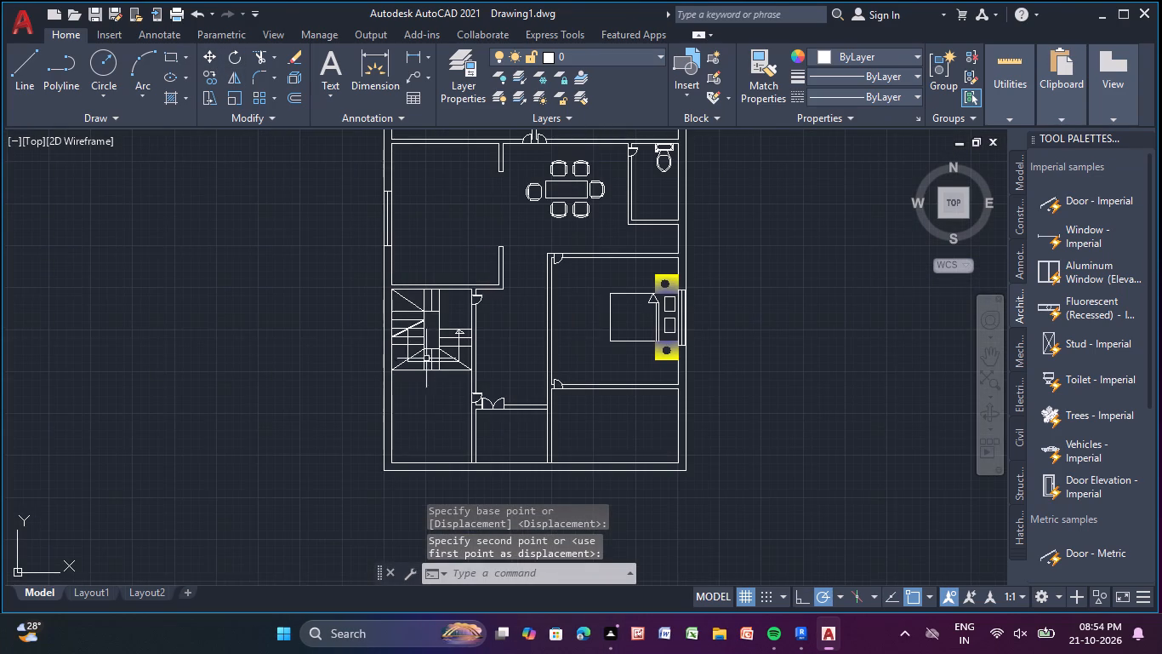
{"action": "middle_click_drag", "start_coordinate": [386, 448], "coordinate": [337, 411]}
{"action": "left_click", "coordinate": [17, 76]}
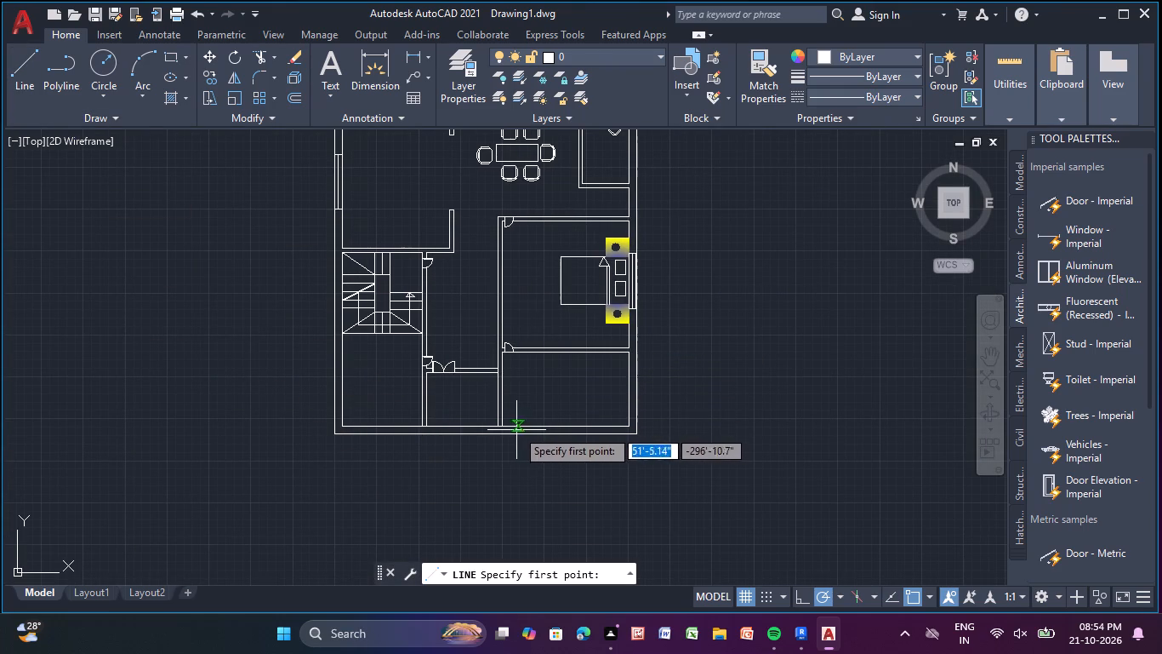
{"action": "middle_click_drag", "start_coordinate": [460, 416], "coordinate": [246, 357]}
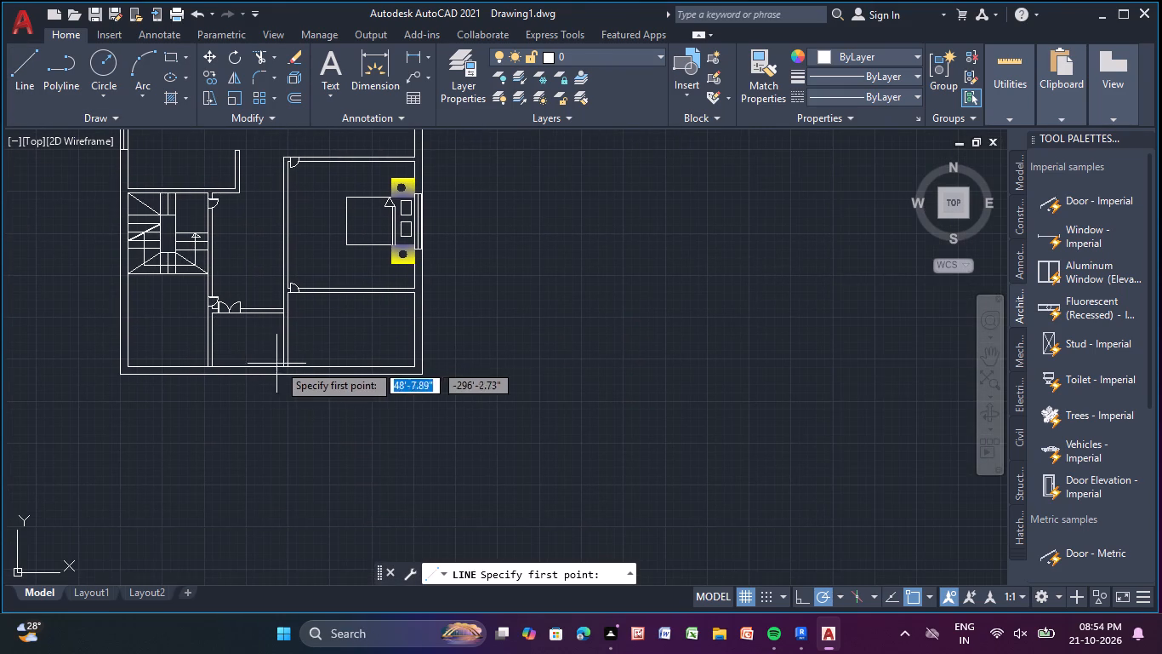
{"action": "scroll", "coordinate": [315, 370], "scroll_direction": "up", "scroll_amount": 2}
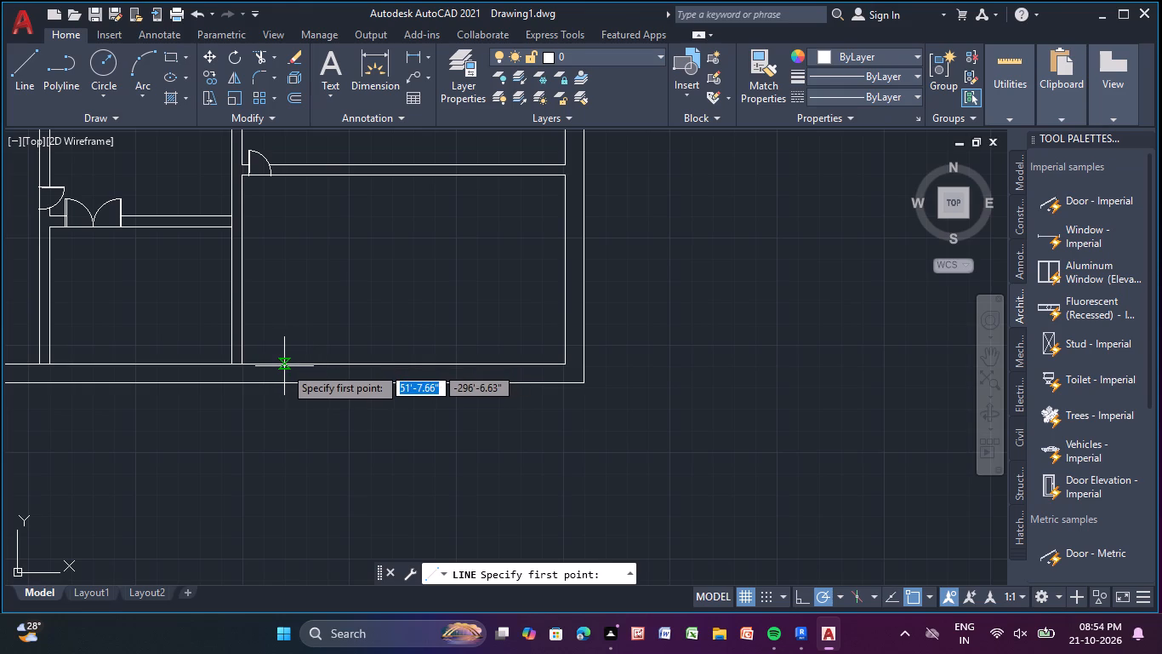
{"action": "left_click", "coordinate": [284, 366]}
{"action": "left_click", "coordinate": [288, 386]}
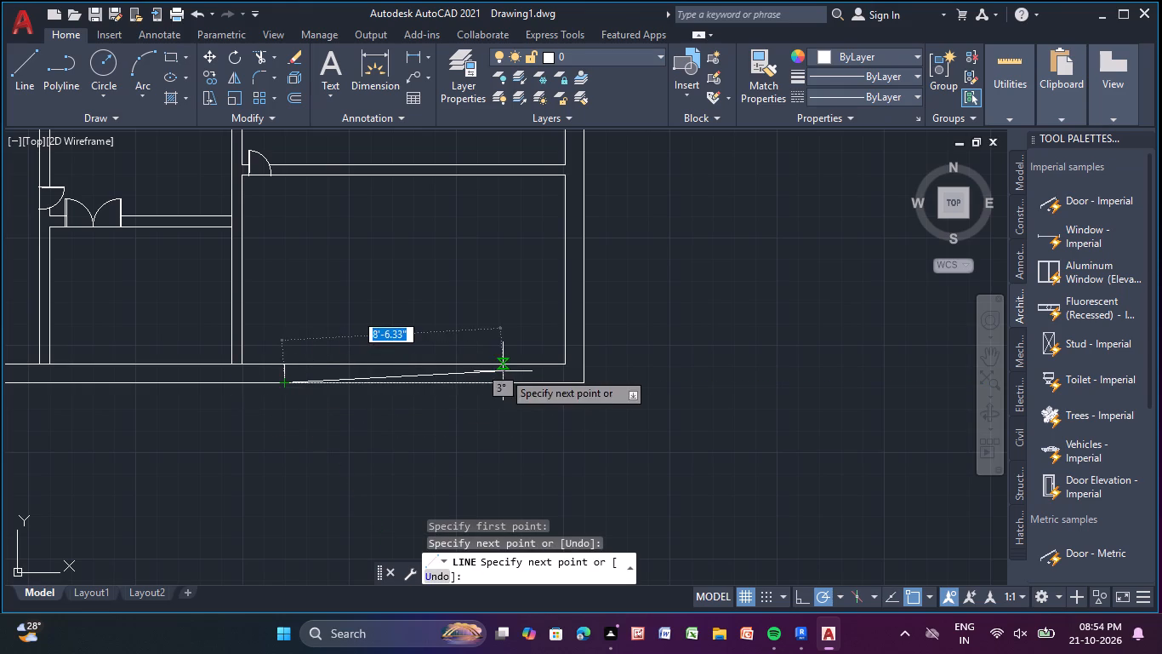
{"action": "left_click", "coordinate": [508, 383]}
{"action": "left_click", "coordinate": [508, 364]}
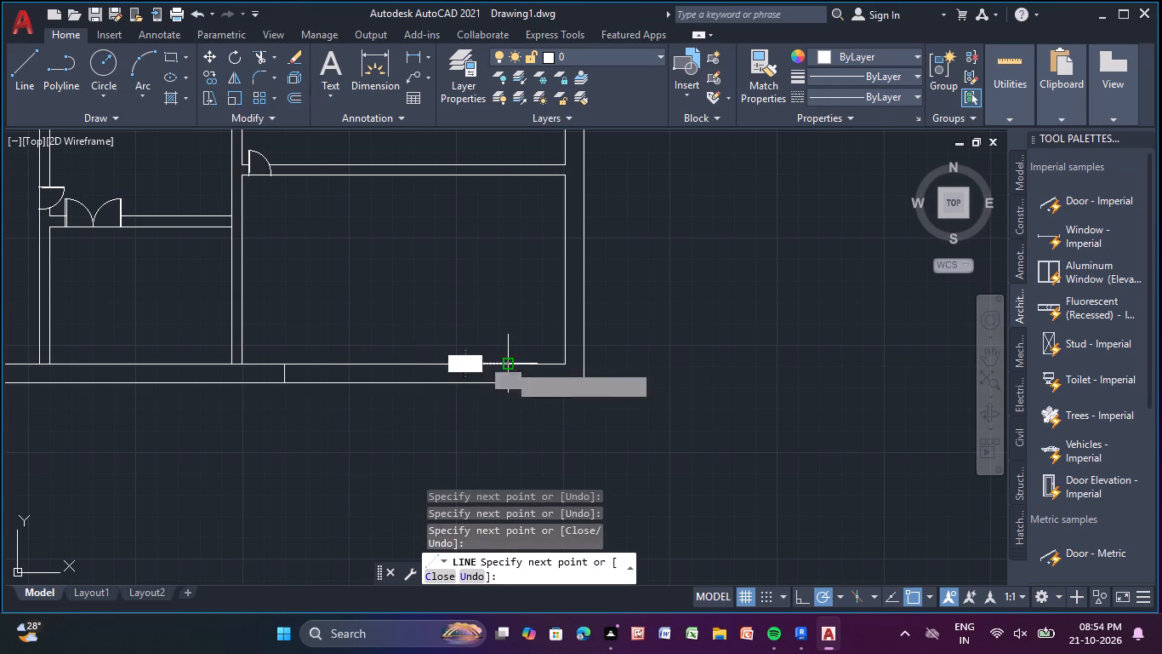
{"action": "left_click", "coordinate": [511, 375]}
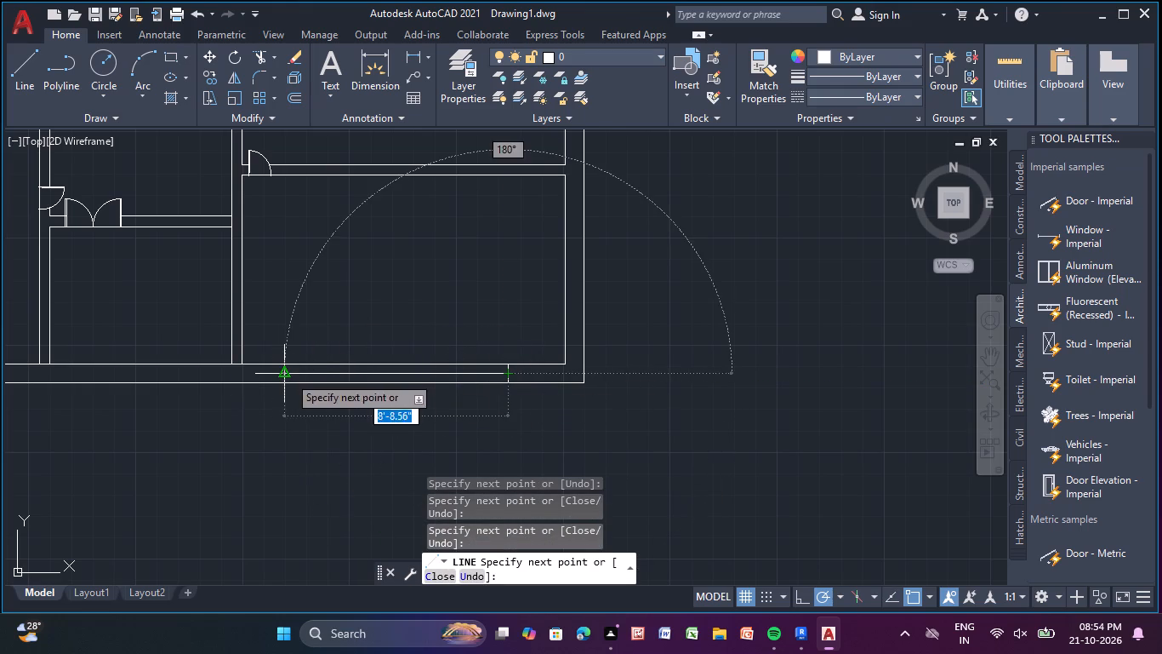
{"action": "left_click", "coordinate": [288, 376]}
{"action": "right_click", "coordinate": [302, 365]}
{"action": "left_click", "coordinate": [345, 374]}
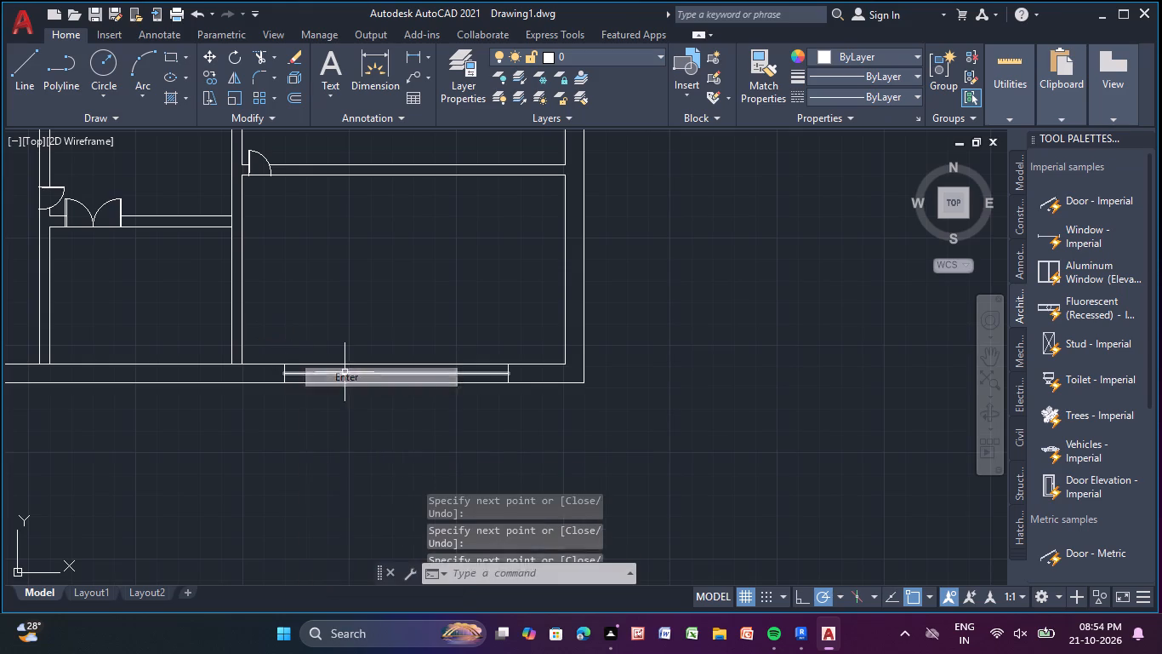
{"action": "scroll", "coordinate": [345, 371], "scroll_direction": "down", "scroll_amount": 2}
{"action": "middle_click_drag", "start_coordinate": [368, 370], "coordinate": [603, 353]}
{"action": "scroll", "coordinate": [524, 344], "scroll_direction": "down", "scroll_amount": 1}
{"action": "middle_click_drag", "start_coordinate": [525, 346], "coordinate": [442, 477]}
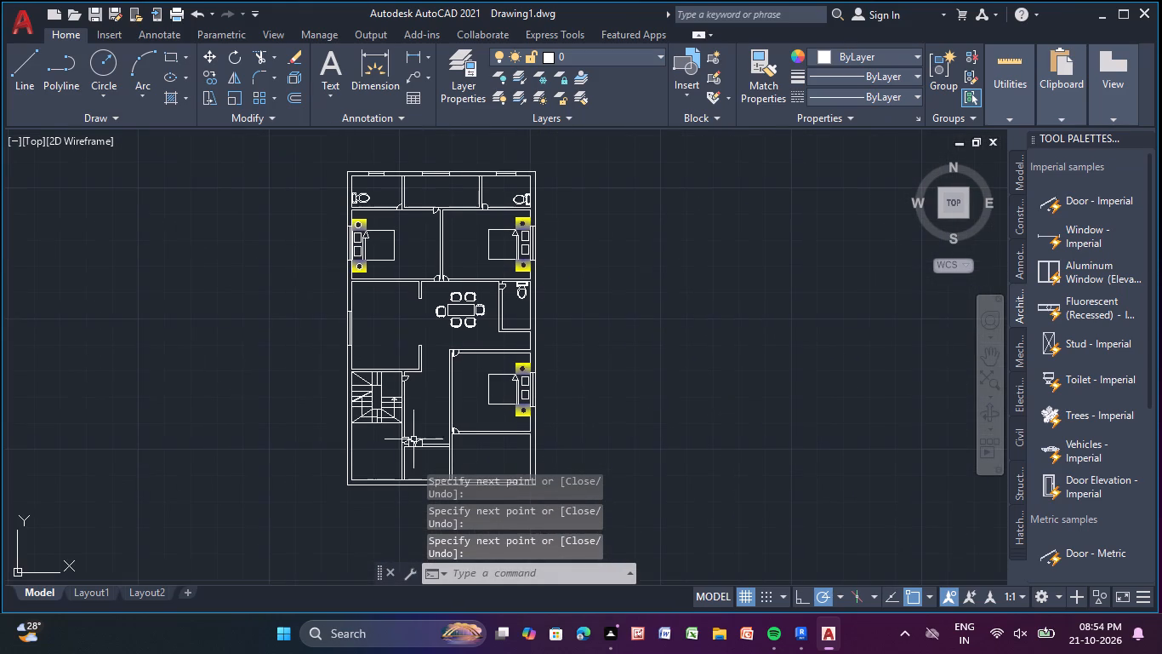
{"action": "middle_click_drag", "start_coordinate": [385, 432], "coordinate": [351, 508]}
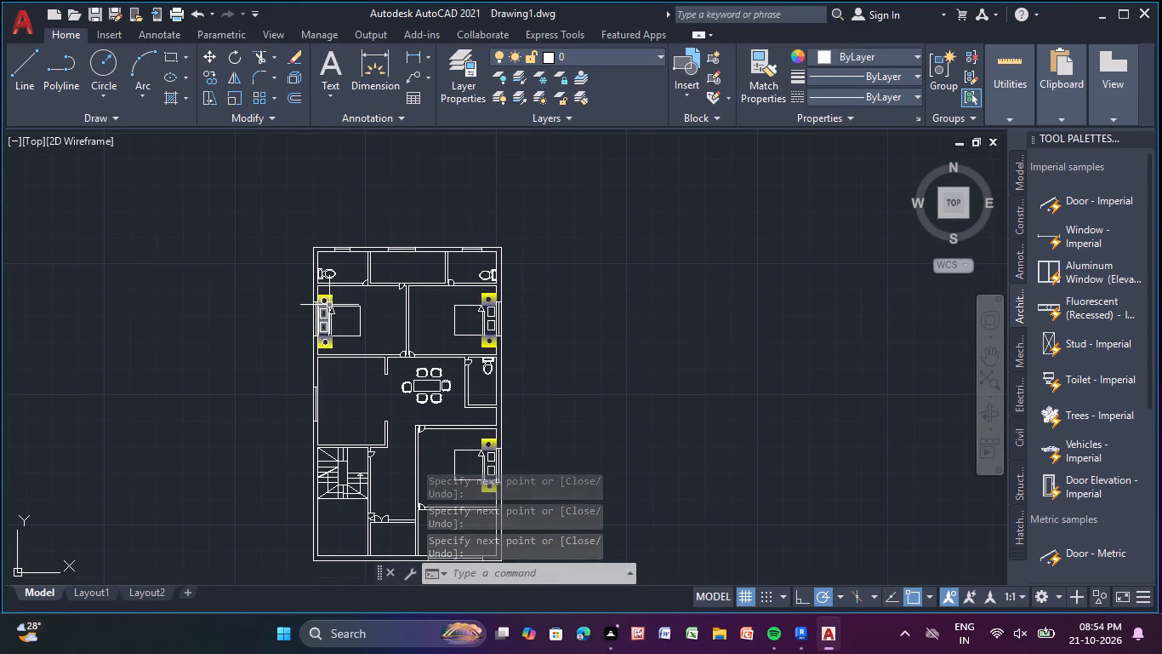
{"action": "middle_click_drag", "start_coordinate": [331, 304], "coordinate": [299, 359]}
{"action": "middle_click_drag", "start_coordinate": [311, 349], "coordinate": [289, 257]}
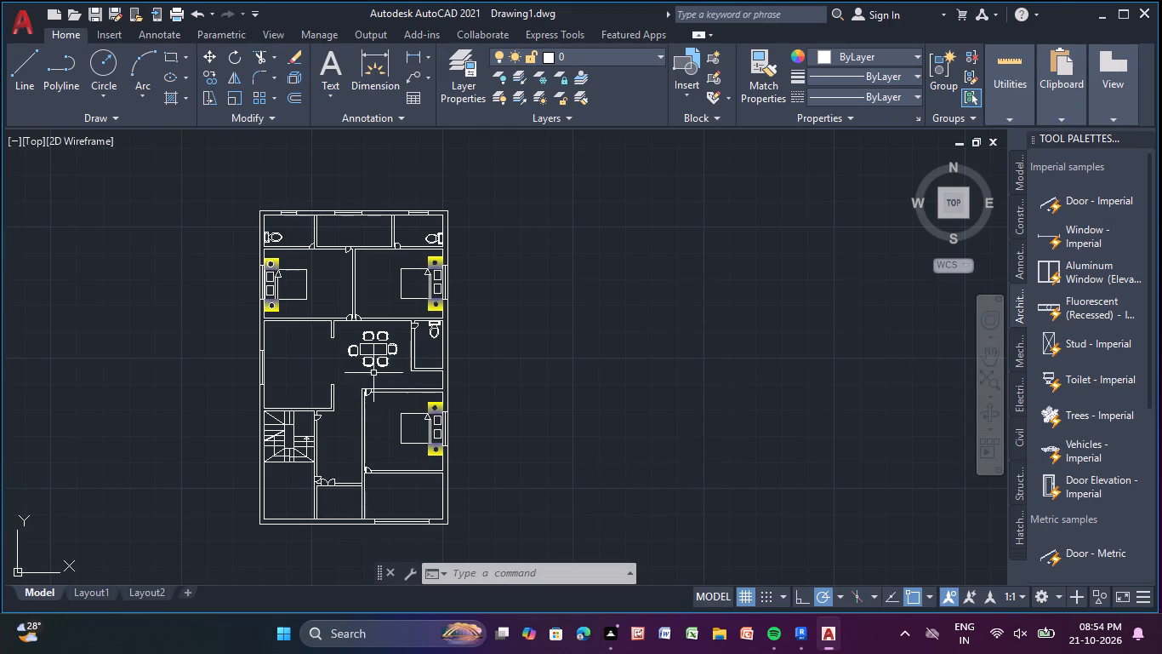
Add a multiline text label reading TOILET with 8'-0"X5'-0" on the second line in the northwest toilet.
{"action": "middle_click_drag", "start_coordinate": [374, 364], "coordinate": [527, 399]}
{"action": "scroll", "coordinate": [447, 255], "scroll_direction": "up", "scroll_amount": 2}
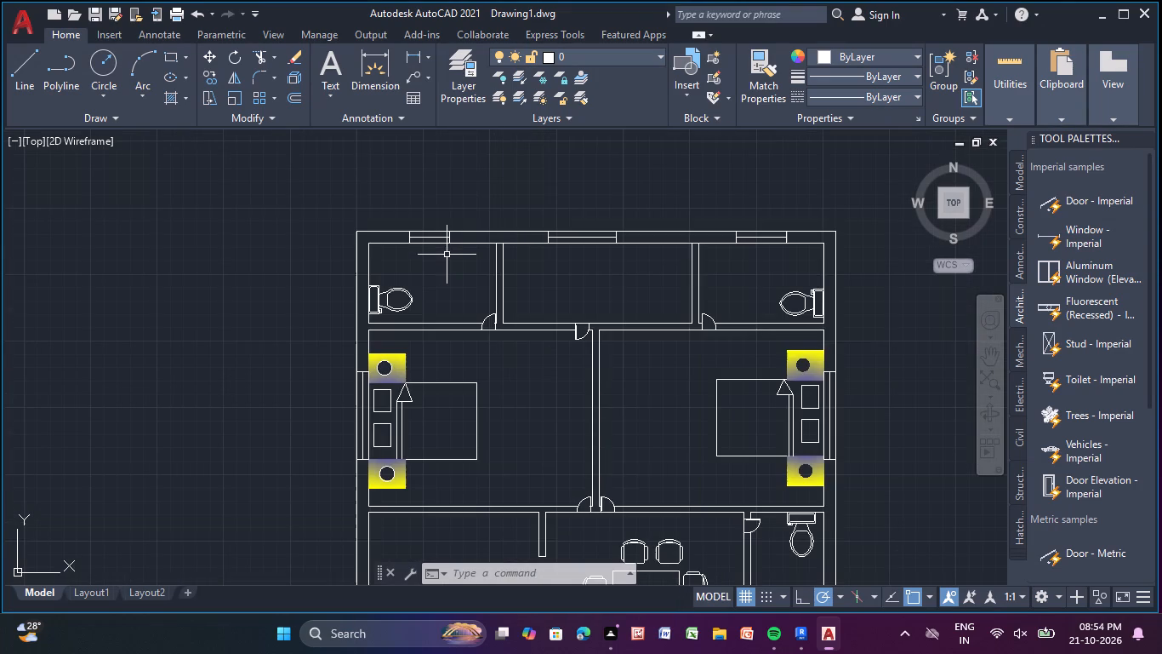
{"action": "left_click", "coordinate": [335, 71]}
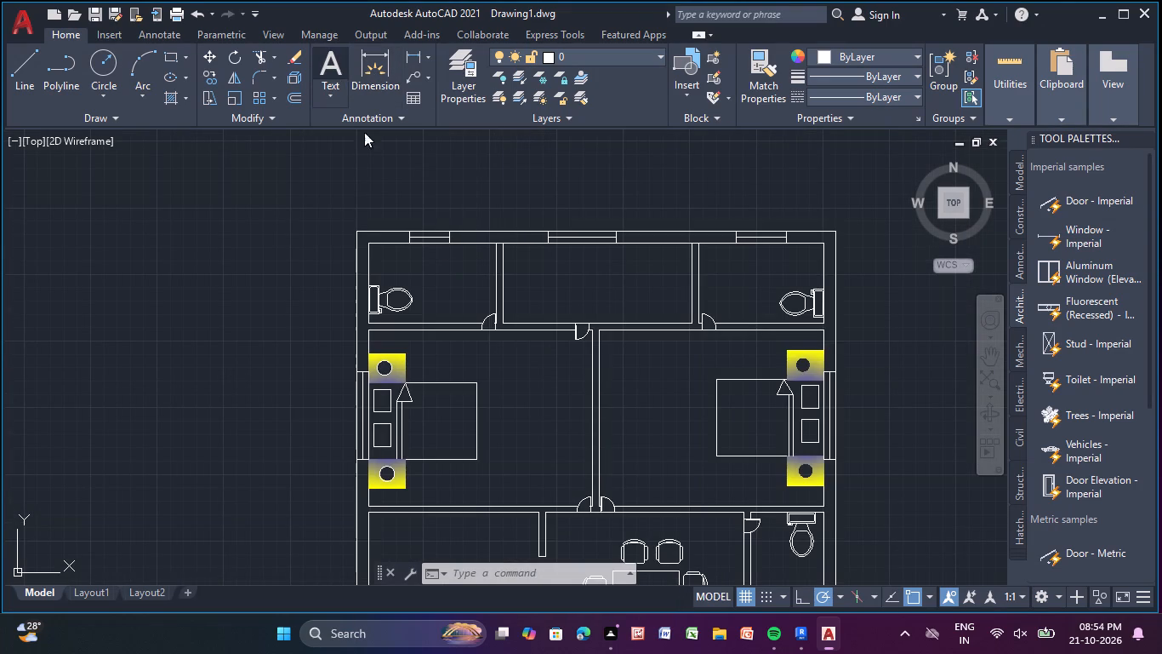
{"action": "middle_click_drag", "start_coordinate": [451, 307], "coordinate": [446, 351]}
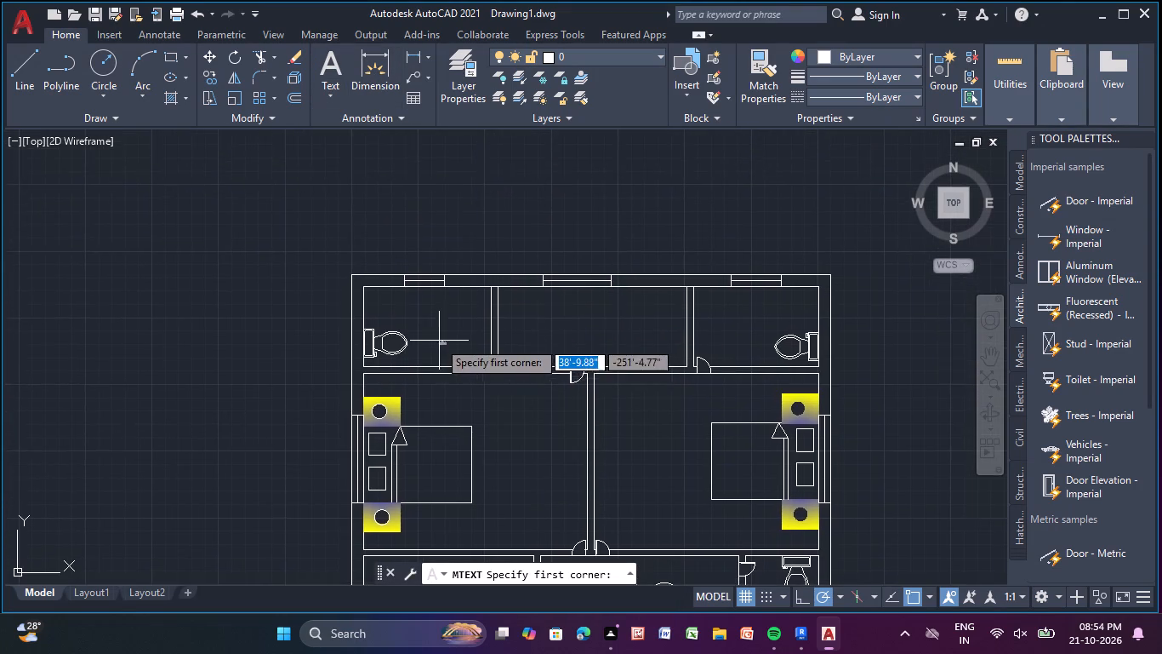
{"action": "scroll", "coordinate": [437, 340], "scroll_direction": "up", "scroll_amount": 2}
{"action": "left_click", "coordinate": [393, 283]}
{"action": "left_click", "coordinate": [503, 332]}
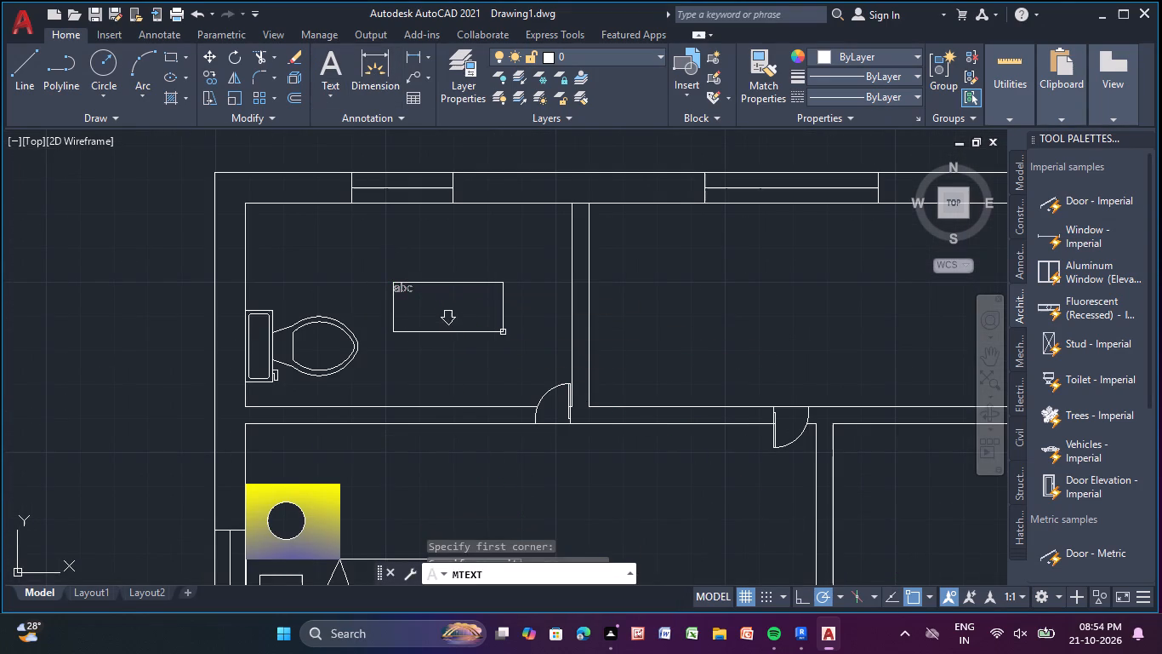
{"action": "key", "text": "t"}
{"action": "key", "text": "o"}
{"action": "key", "text": "i"}
{"action": "key", "text": "l"}
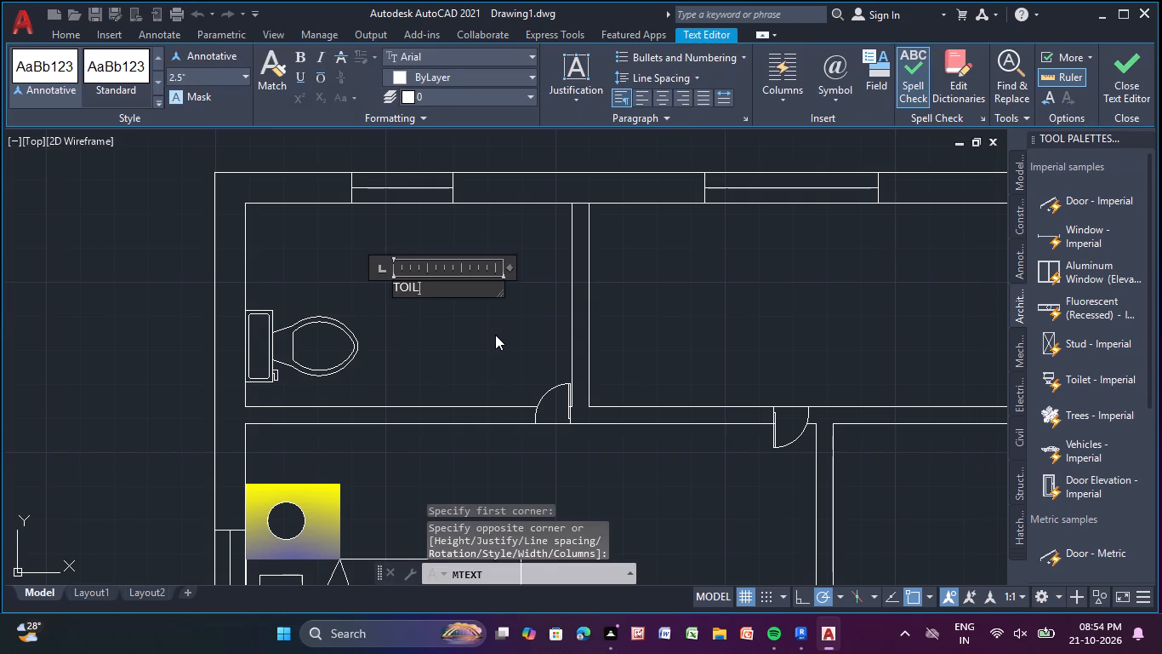
{"action": "key", "text": "e"}
{"action": "key", "text": "t"}
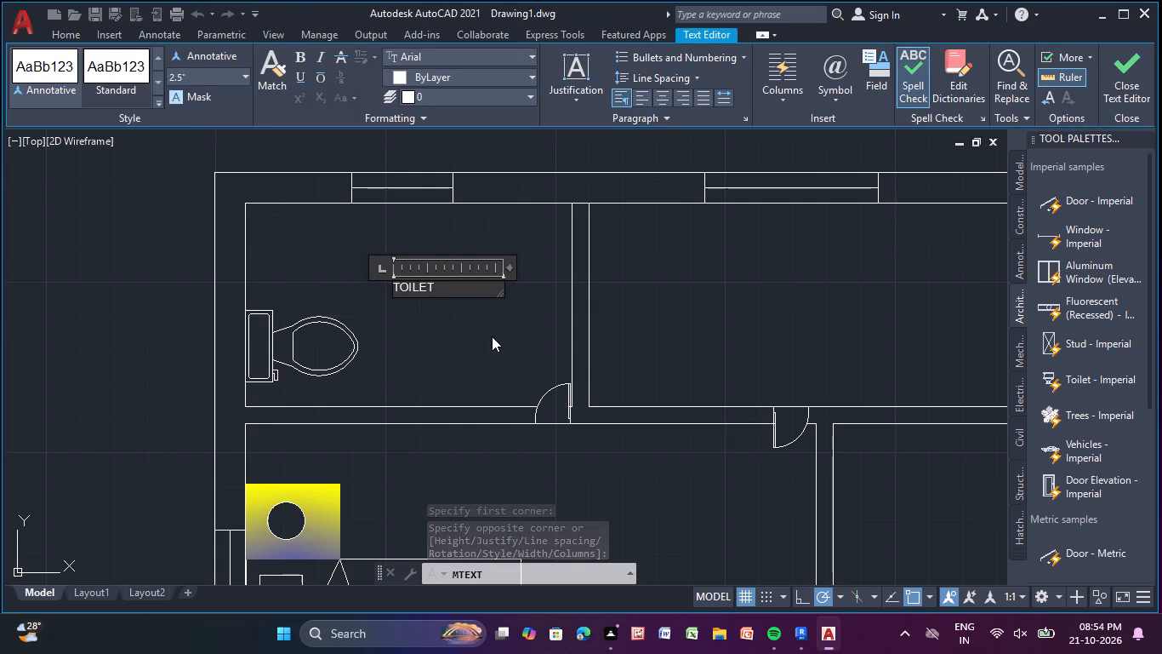
{"action": "key", "text": "Return"}
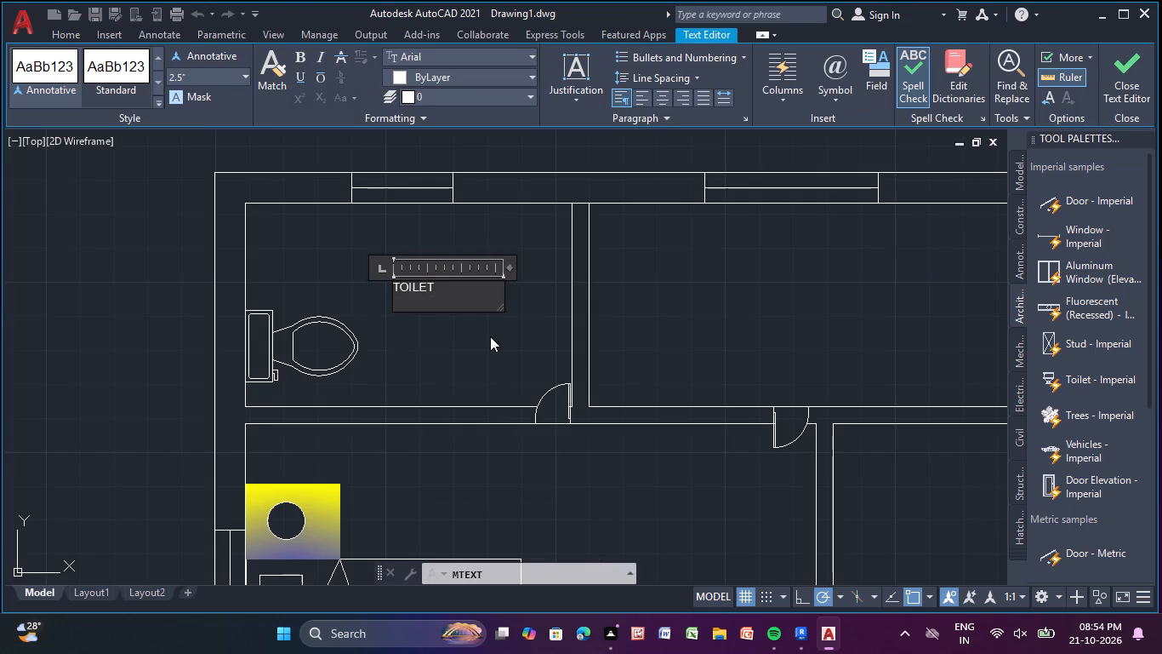
{"action": "key", "text": "8"}
{"action": "type", "text": "'-"}
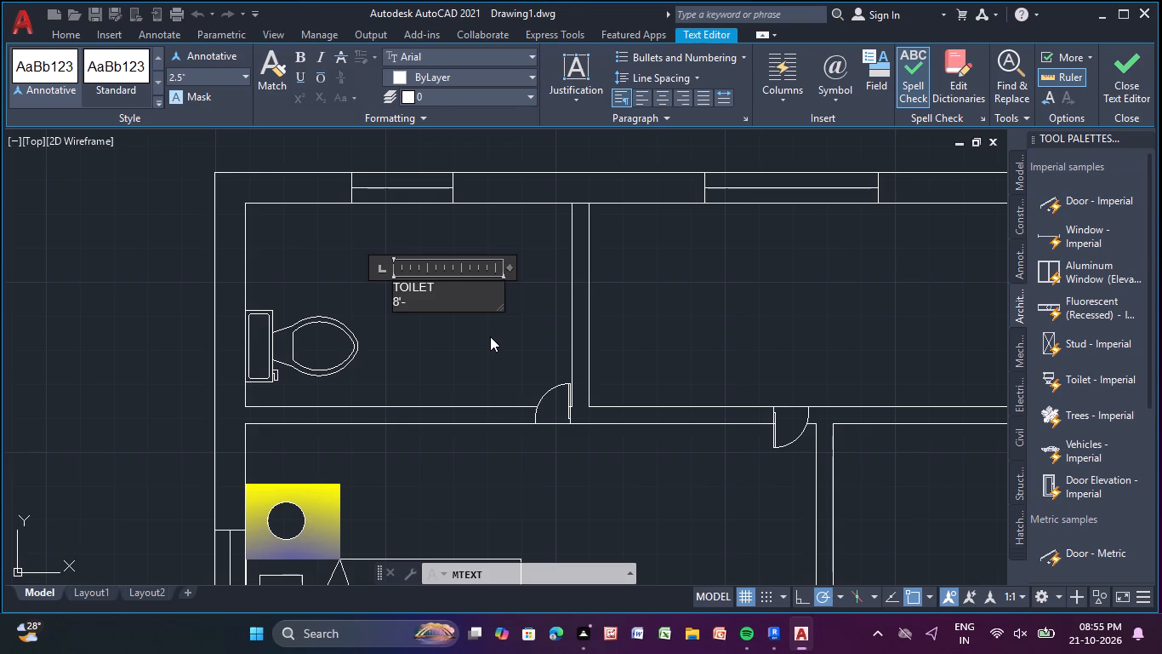
{"action": "key", "text": "0"}
{"action": "key", "text": "shift+quotedbl"}
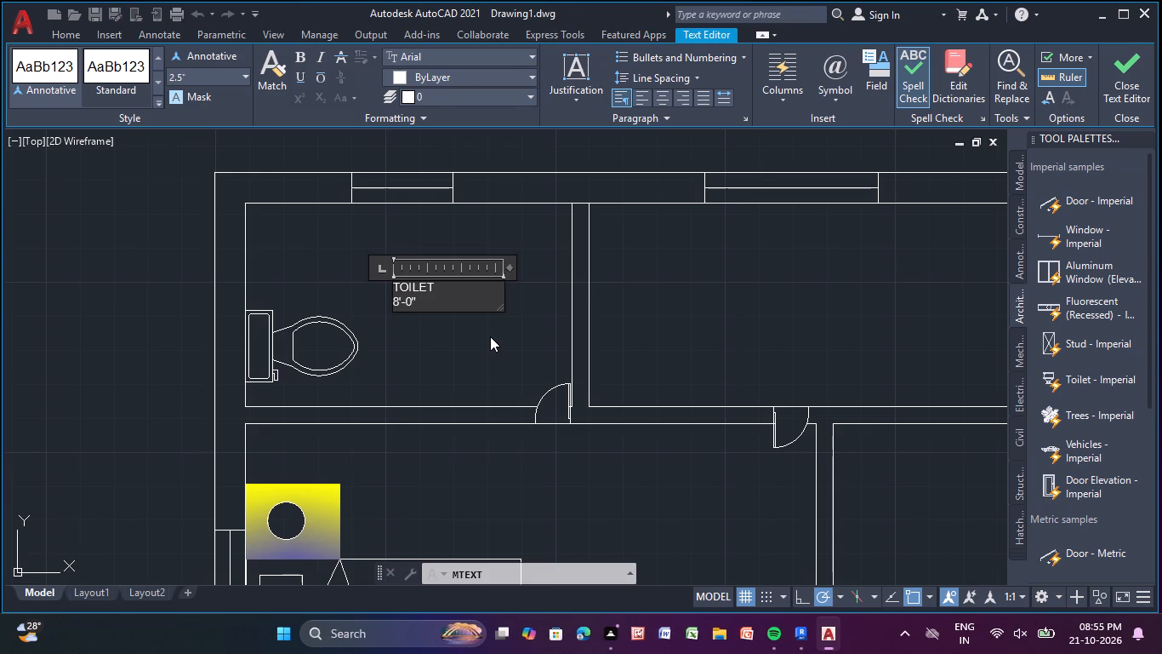
{"action": "key", "text": "x"}
{"action": "key", "text": "5"}
{"action": "type", "text": "'-0"}
{"action": "key", "text": "shift+quotedbl"}
{"action": "key", "text": "Return"}
{"action": "right_click_drag", "start_coordinate": [489, 337], "coordinate": [469, 380]}
{"action": "left_click", "coordinate": [428, 381]}
Add a multiline text label reading OPEN AREA with 12'8X5'-0" below it in the room between the two northern toilets.
{"action": "scroll", "coordinate": [433, 364], "scroll_direction": "down", "scroll_amount": 2}
{"action": "middle_click_drag", "start_coordinate": [422, 355], "coordinate": [223, 300]}
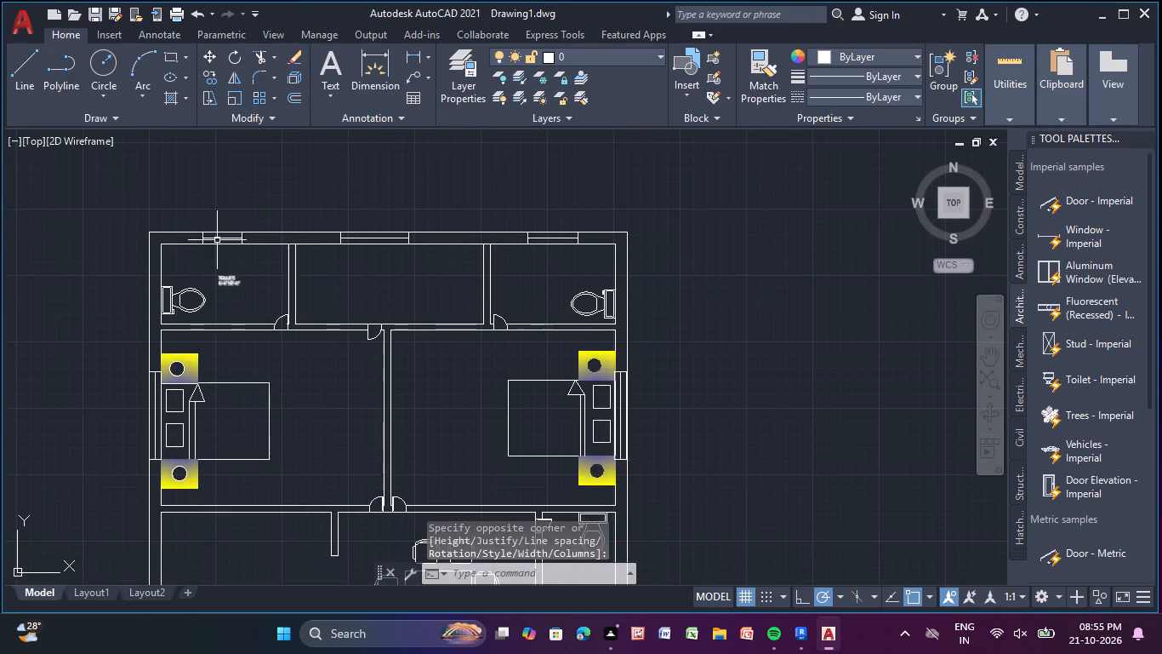
{"action": "left_click", "coordinate": [328, 54]}
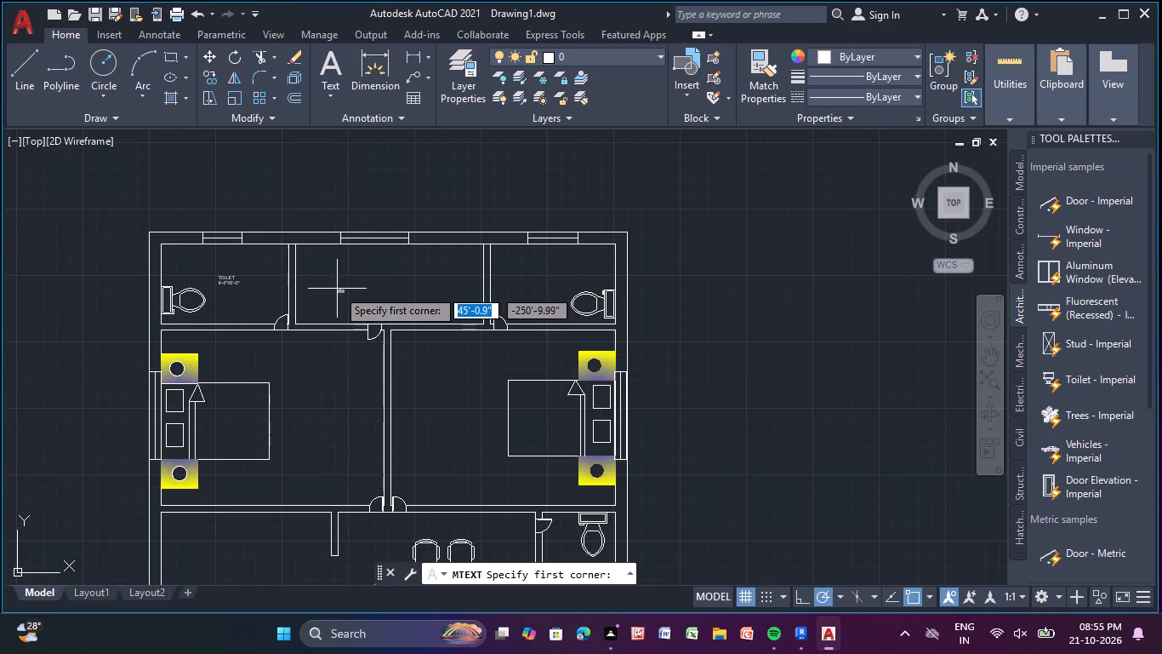
{"action": "scroll", "coordinate": [349, 299], "scroll_direction": "up", "scroll_amount": 1}
{"action": "left_click", "coordinate": [344, 247]}
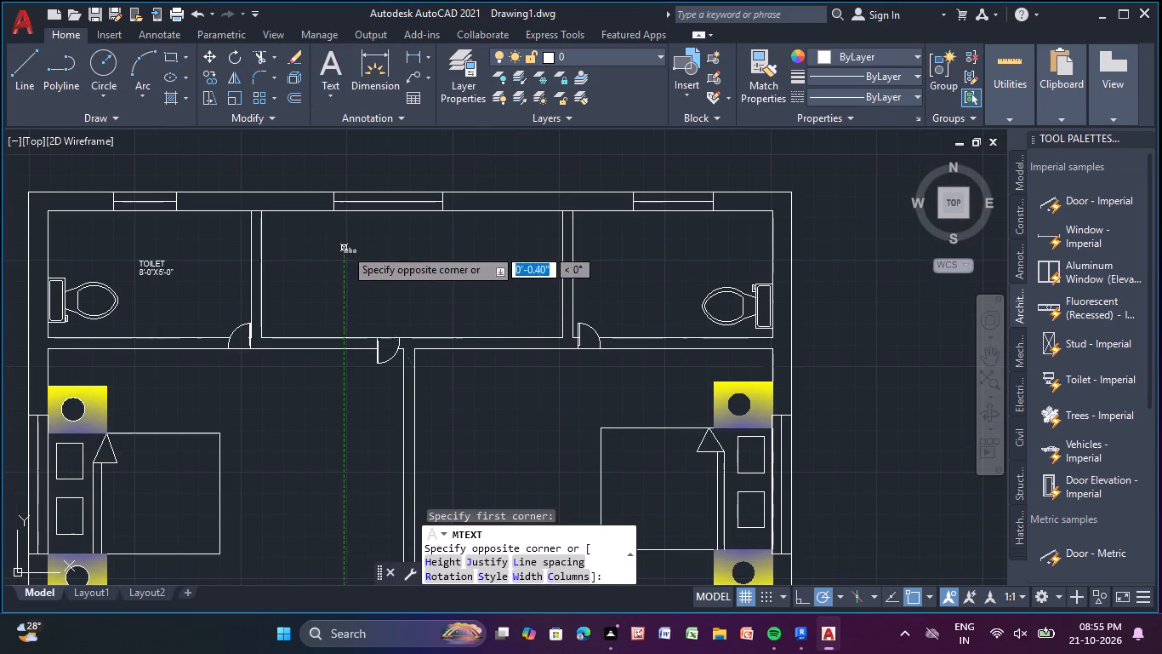
{"action": "left_click", "coordinate": [491, 292]}
{"action": "type", "text": "op"}
{"action": "type", "text": "en are"}
{"action": "key", "text": "a"}
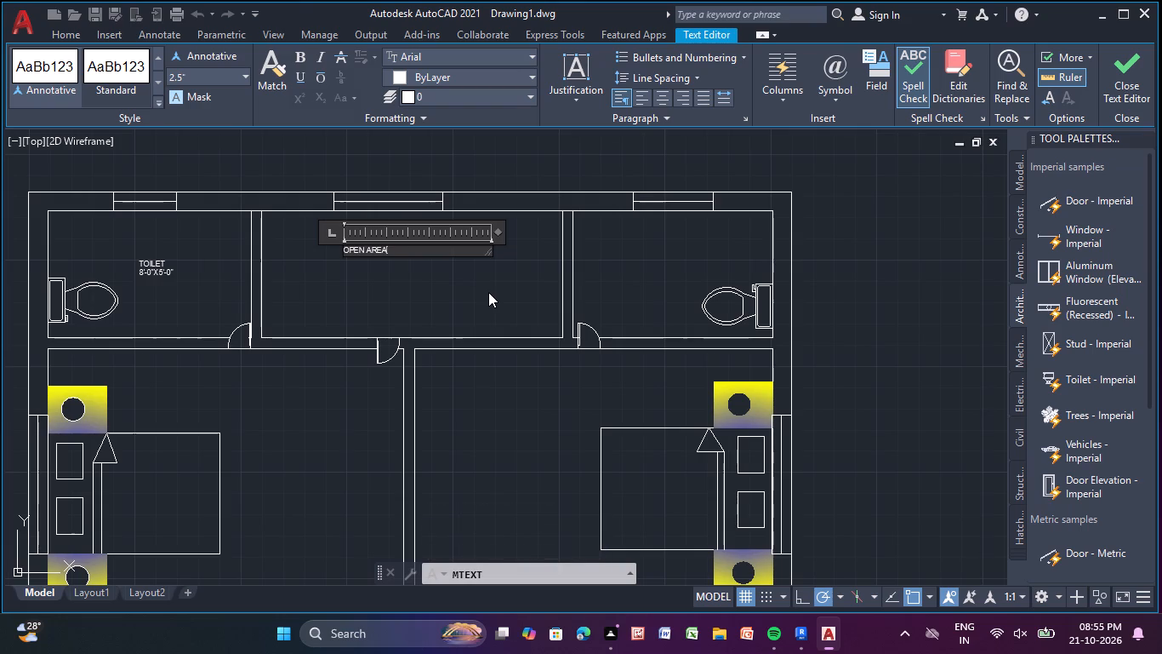
{"action": "key", "text": "Return"}
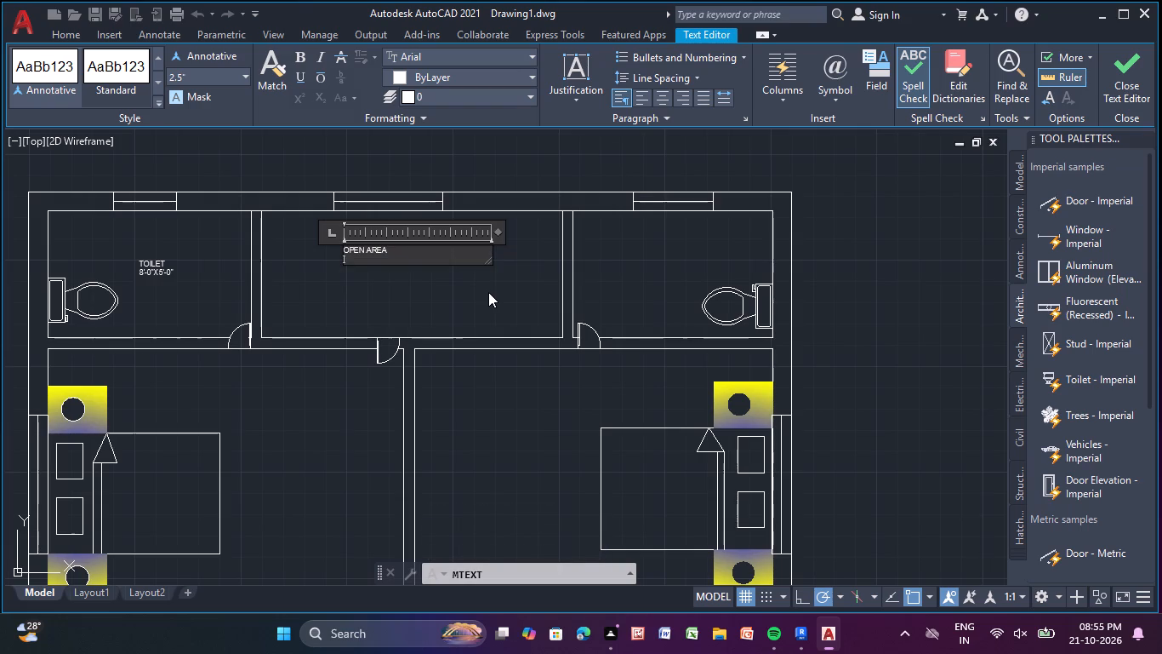
{"action": "type", "text": "12'-"}
{"action": "key", "text": "8"}
{"action": "key", "text": "BackSpace"}
{"action": "key", "text": "BackSpace"}
{"action": "key", "text": "8"}
{"action": "type", "text": "'-"}
{"action": "key", "text": "BackSpace"}
{"action": "key", "text": "x"}
{"action": "type", "text": "5'-0"}
{"action": "key", "text": "shift+quotedbl"}
{"action": "key", "text": "Return"}
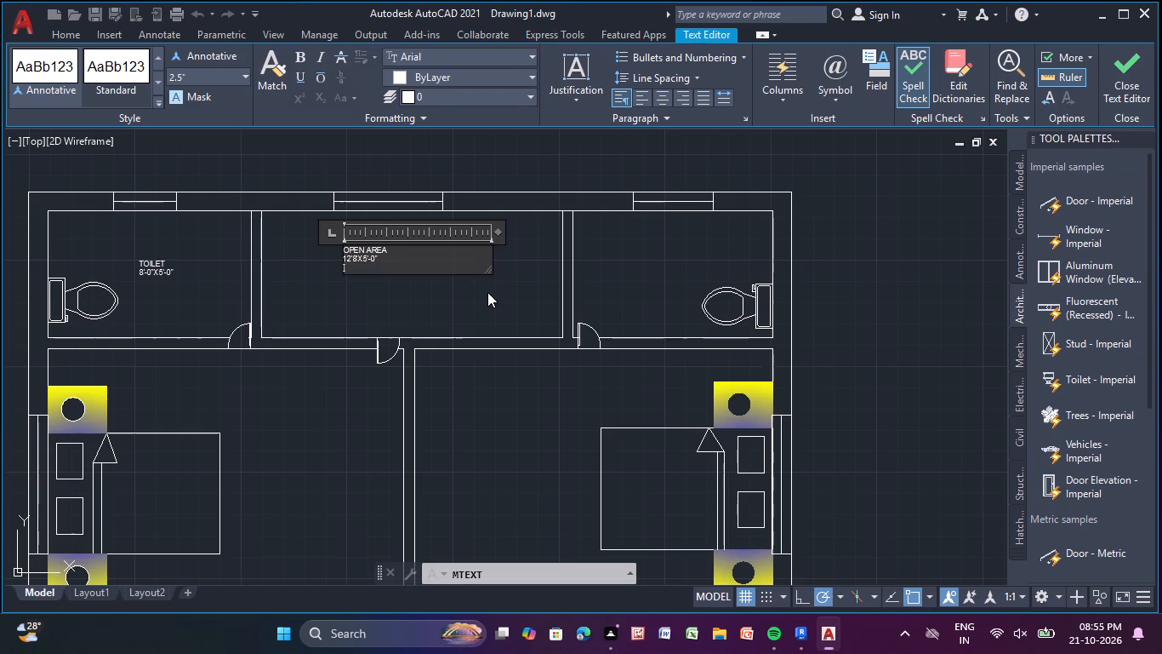
{"action": "right_click_drag", "start_coordinate": [484, 292], "coordinate": [317, 516]}
{"action": "left_click", "coordinate": [315, 518]}
{"action": "left_click", "coordinate": [277, 453]}
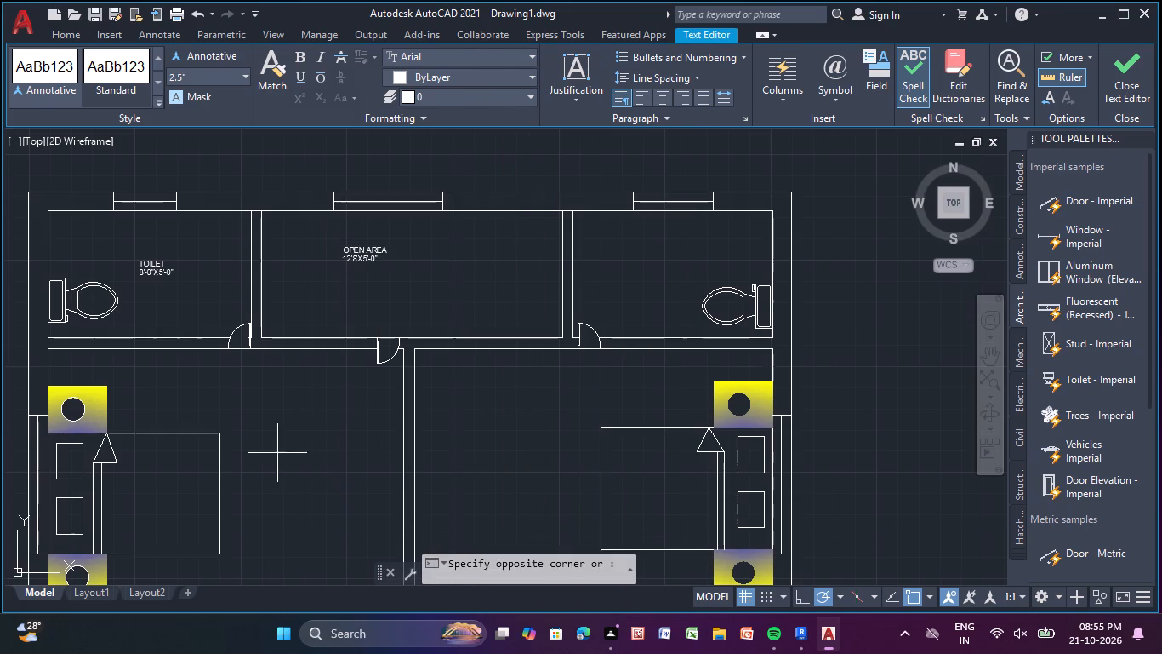
{"action": "left_click", "coordinate": [272, 505]}
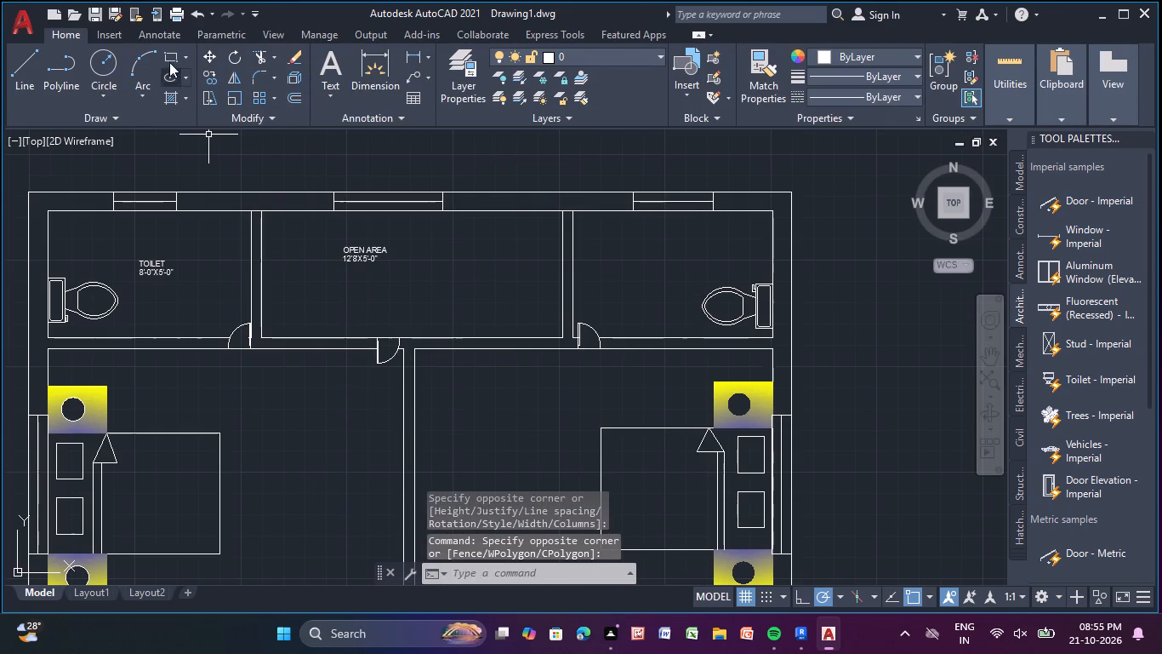
Add a multiline text label reading TOILET with 8'X5'-0" on the second line in the northeast toilet.
{"action": "left_click", "coordinate": [326, 62]}
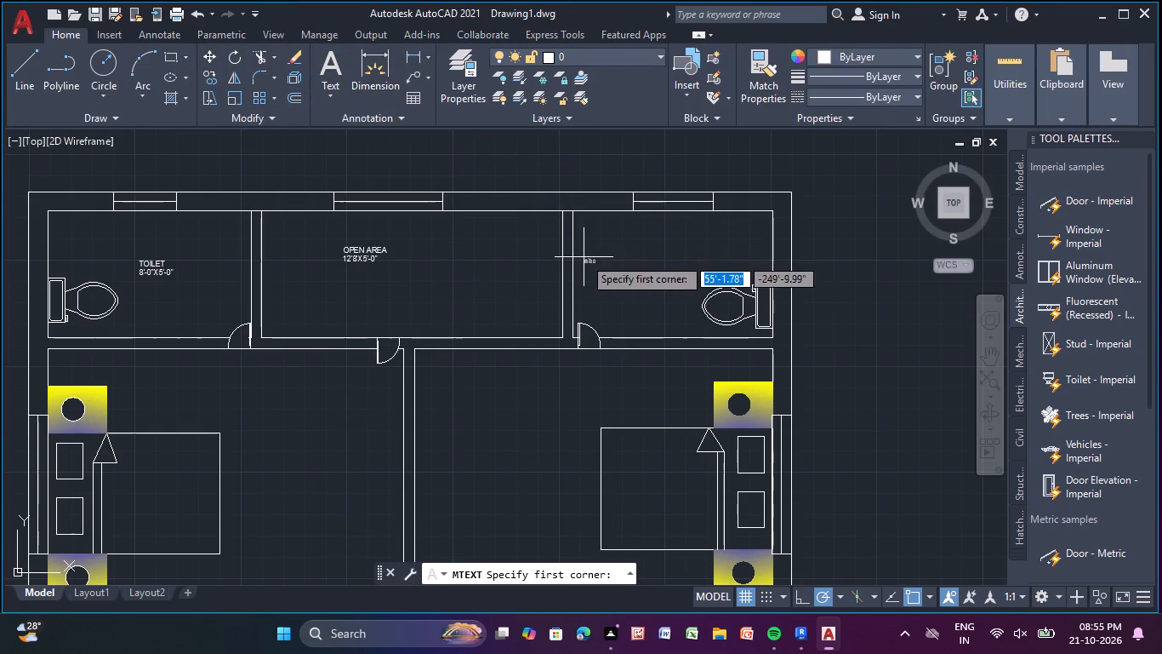
{"action": "middle_click_drag", "start_coordinate": [369, 326], "coordinate": [309, 326]}
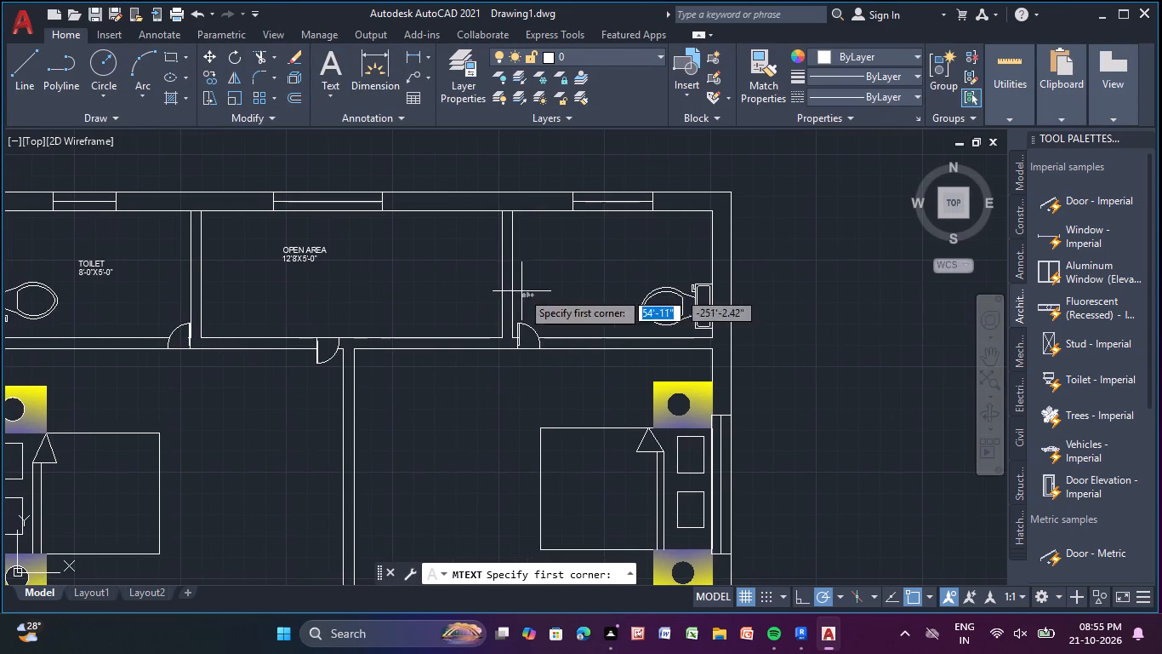
{"action": "left_click", "coordinate": [554, 255]}
{"action": "left_click", "coordinate": [629, 284]}
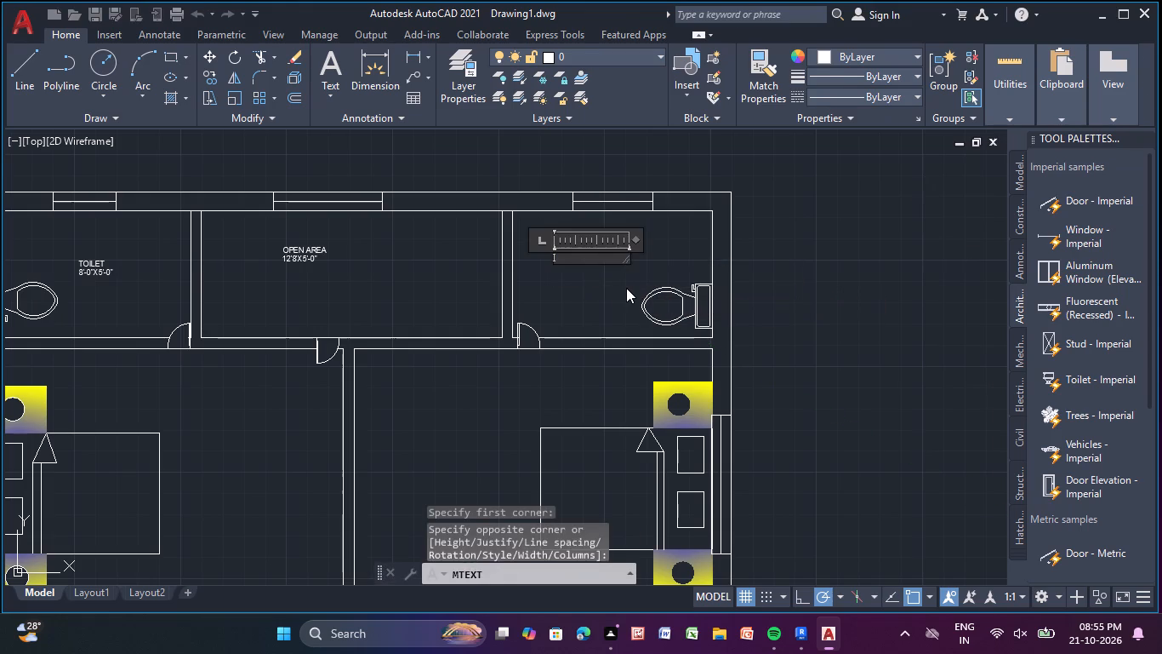
{"action": "type", "text": "toilet"}
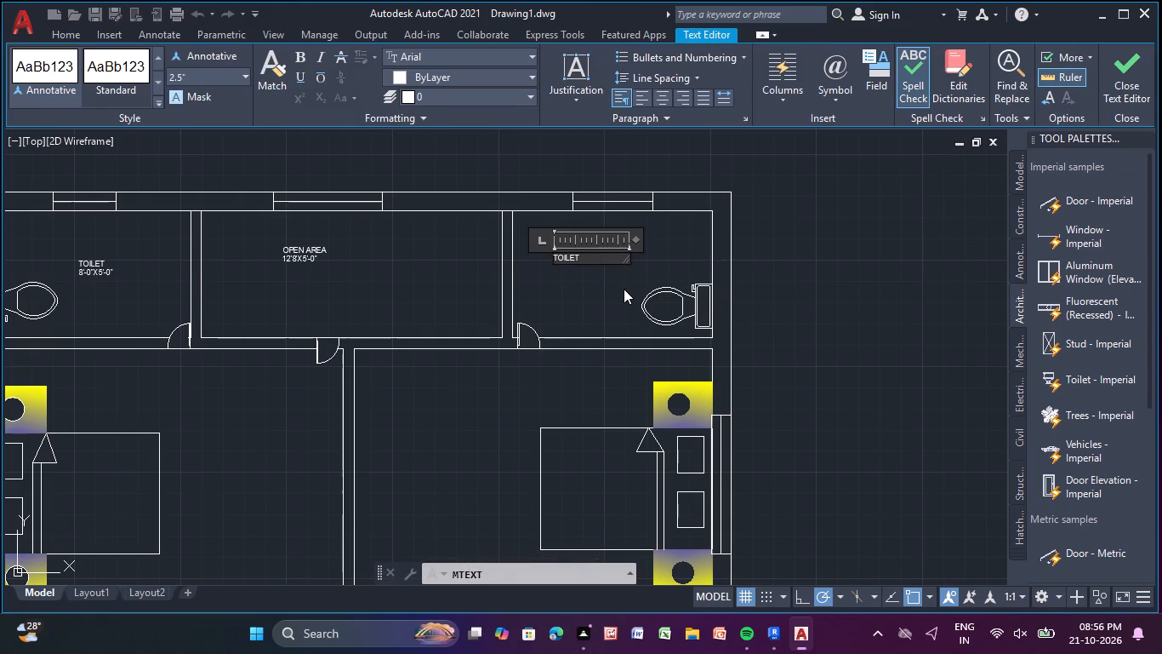
{"action": "key", "text": "Return"}
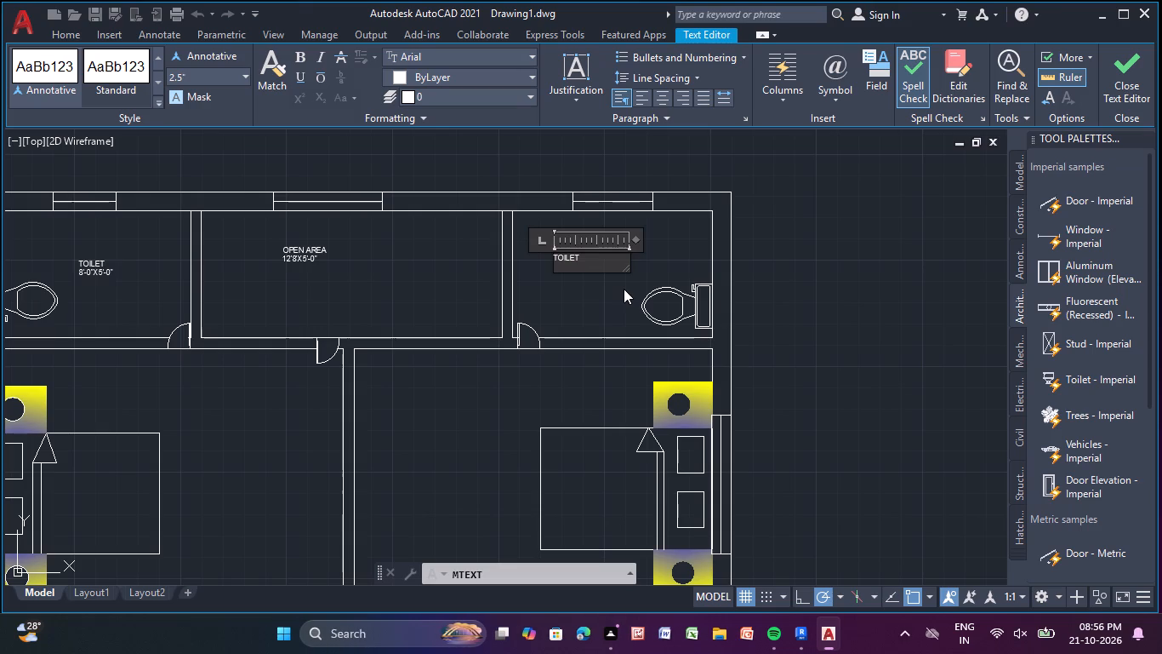
{"action": "type", "text": "8'"}
{"action": "key", "text": "x"}
{"action": "type", "text": "5'-0"}
{"action": "key", "text": "shift+quotedbl"}
{"action": "key", "text": "Return"}
{"action": "right_click_drag", "start_coordinate": [616, 289], "coordinate": [607, 320]}
{"action": "left_click", "coordinate": [431, 261]}
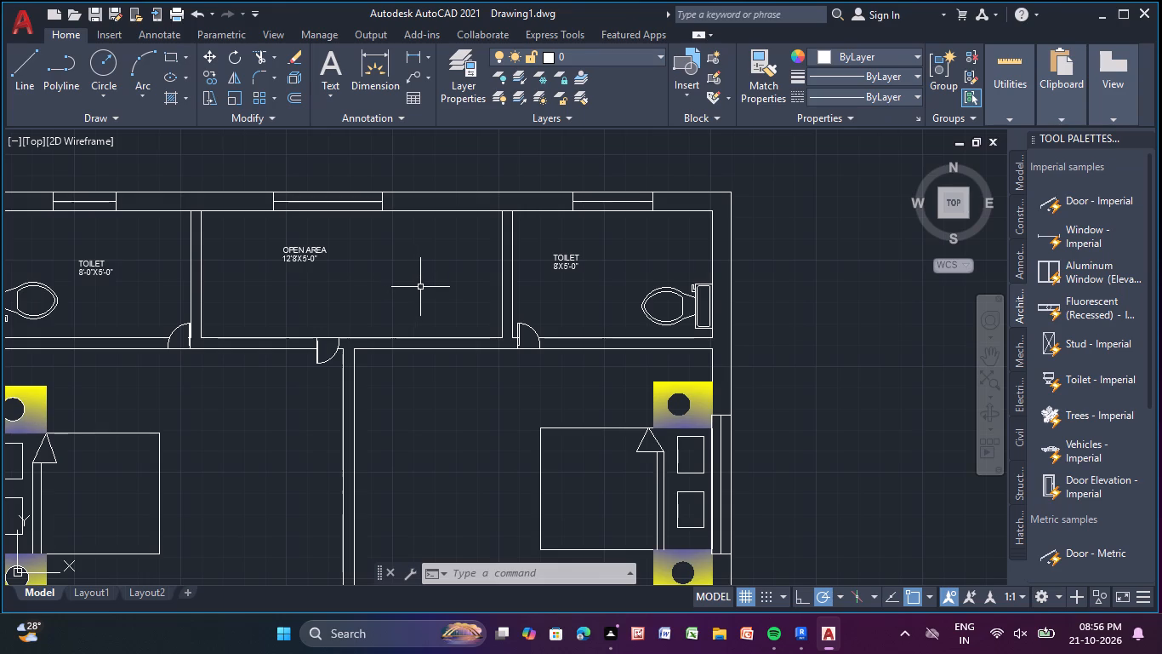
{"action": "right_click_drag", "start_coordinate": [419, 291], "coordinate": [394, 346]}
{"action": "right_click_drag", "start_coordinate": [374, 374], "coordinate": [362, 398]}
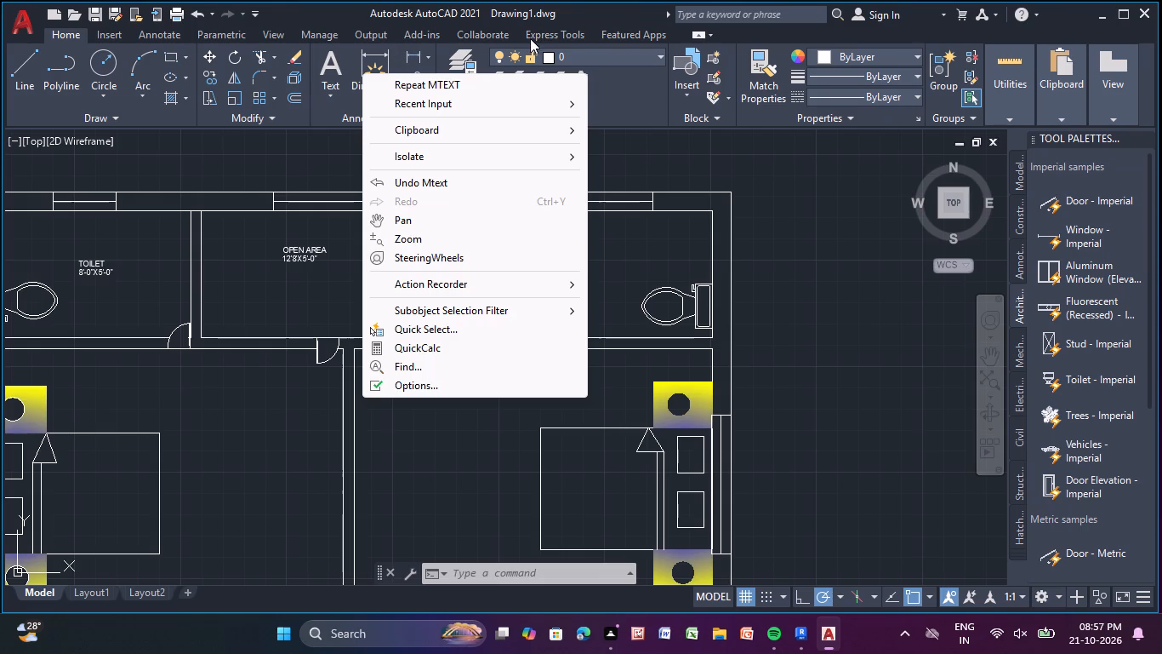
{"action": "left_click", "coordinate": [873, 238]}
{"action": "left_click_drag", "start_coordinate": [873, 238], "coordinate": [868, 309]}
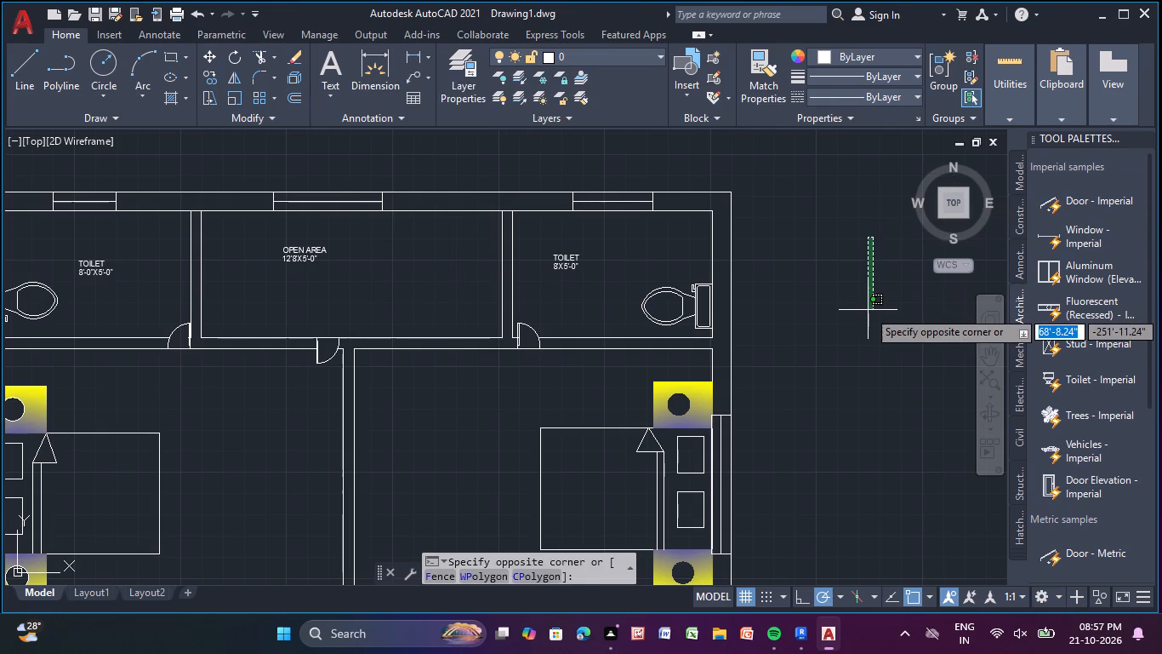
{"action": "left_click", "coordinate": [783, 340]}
Add a multiline text label reading BED ROOM with 14'-6"X11'-0" below it, east of the bed in the northwest bedroom.
{"action": "scroll", "coordinate": [786, 341], "scroll_direction": "down", "scroll_amount": 1}
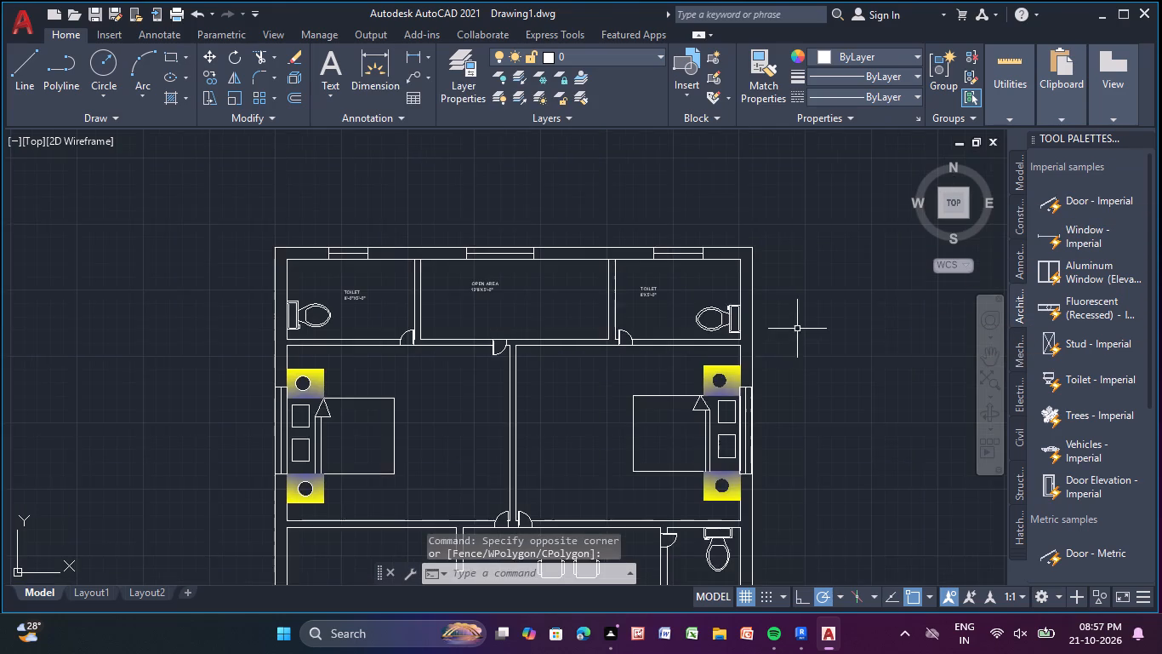
{"action": "middle_click_drag", "start_coordinate": [798, 324], "coordinate": [823, 232]}
{"action": "middle_click_drag", "start_coordinate": [954, 391], "coordinate": [965, 305]}
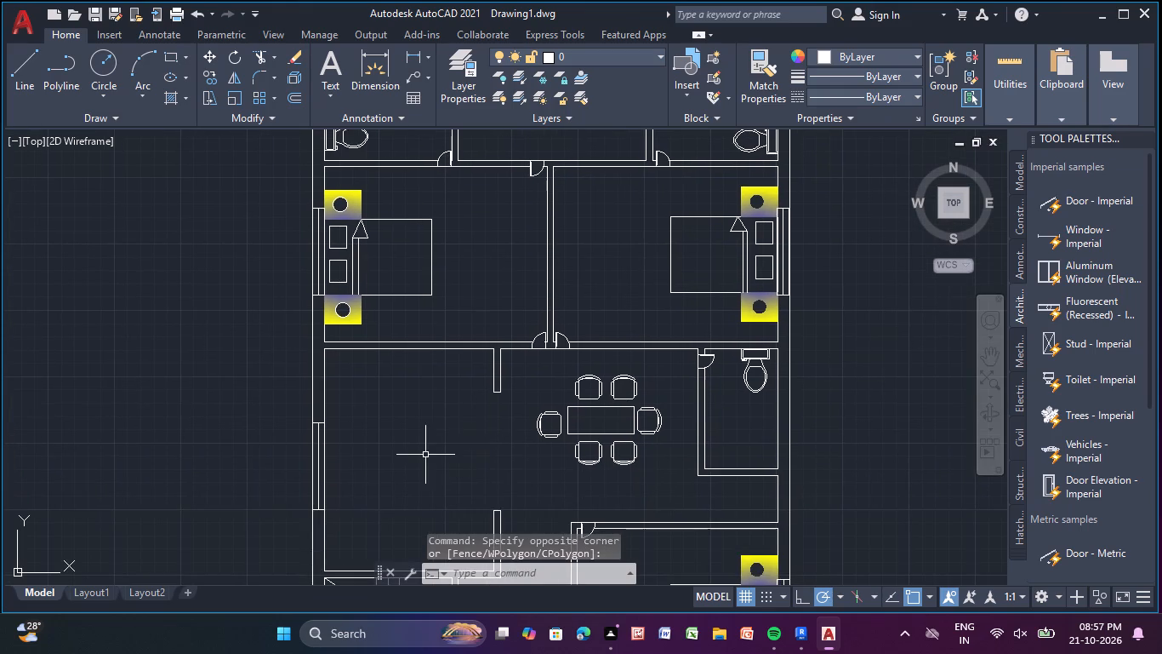
{"action": "scroll", "coordinate": [419, 456], "scroll_direction": "down", "scroll_amount": 1}
{"action": "middle_click_drag", "start_coordinate": [417, 454], "coordinate": [419, 465]}
{"action": "scroll", "coordinate": [468, 324], "scroll_direction": "up", "scroll_amount": 1}
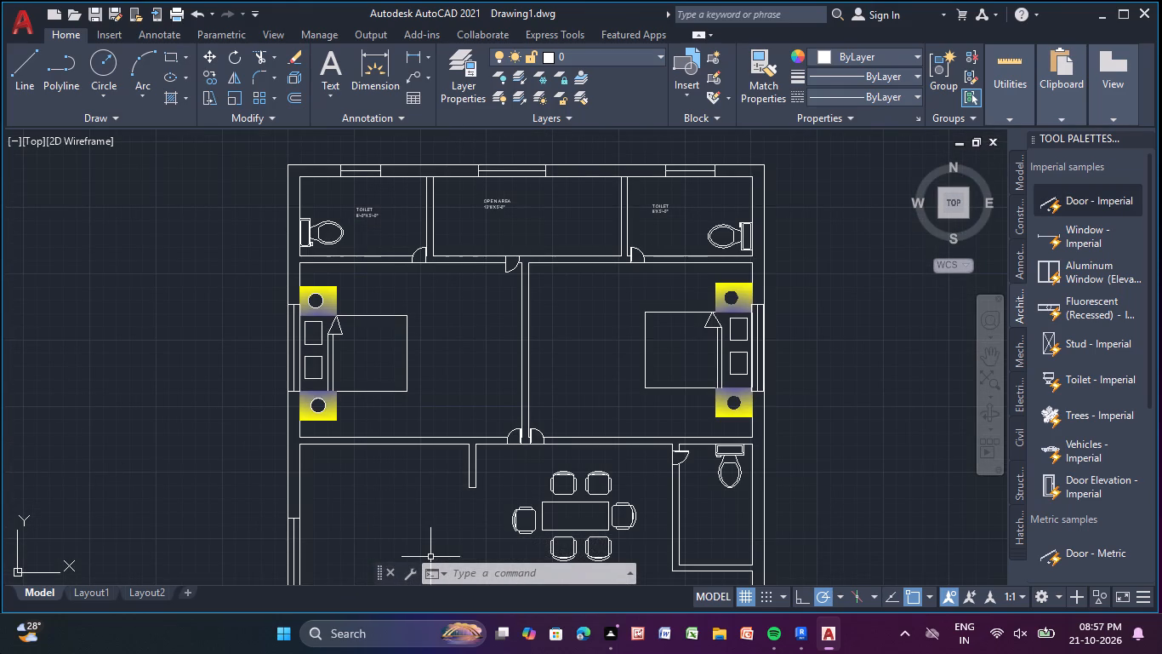
{"action": "left_click", "coordinate": [323, 70]}
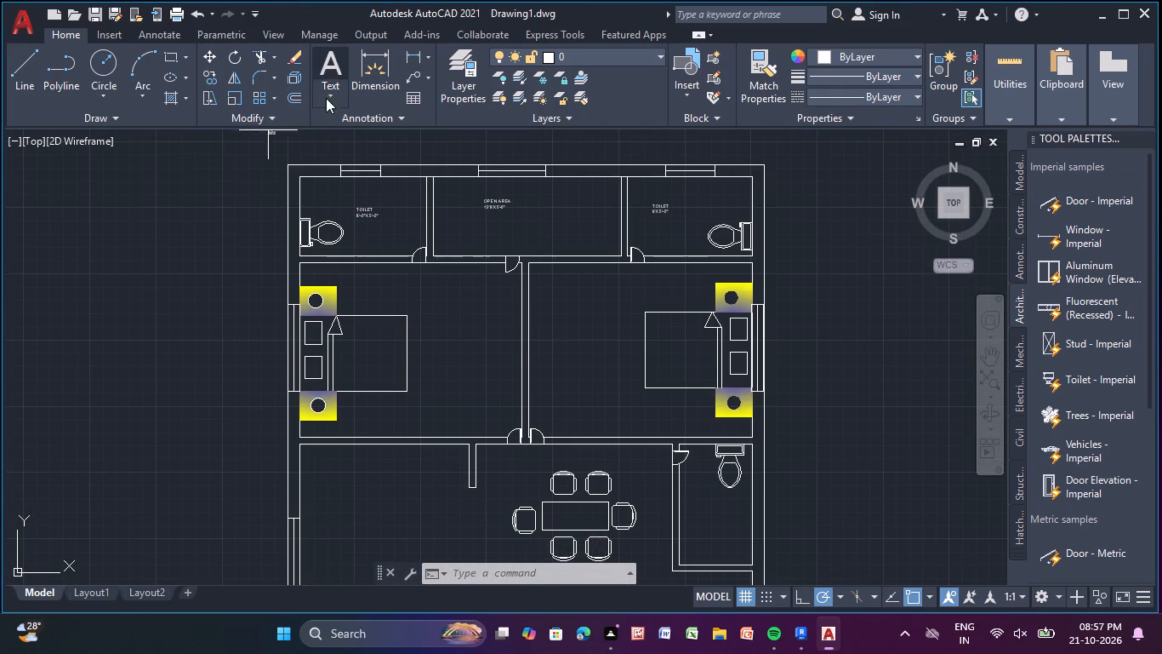
{"action": "middle_click_drag", "start_coordinate": [414, 384], "coordinate": [384, 413]}
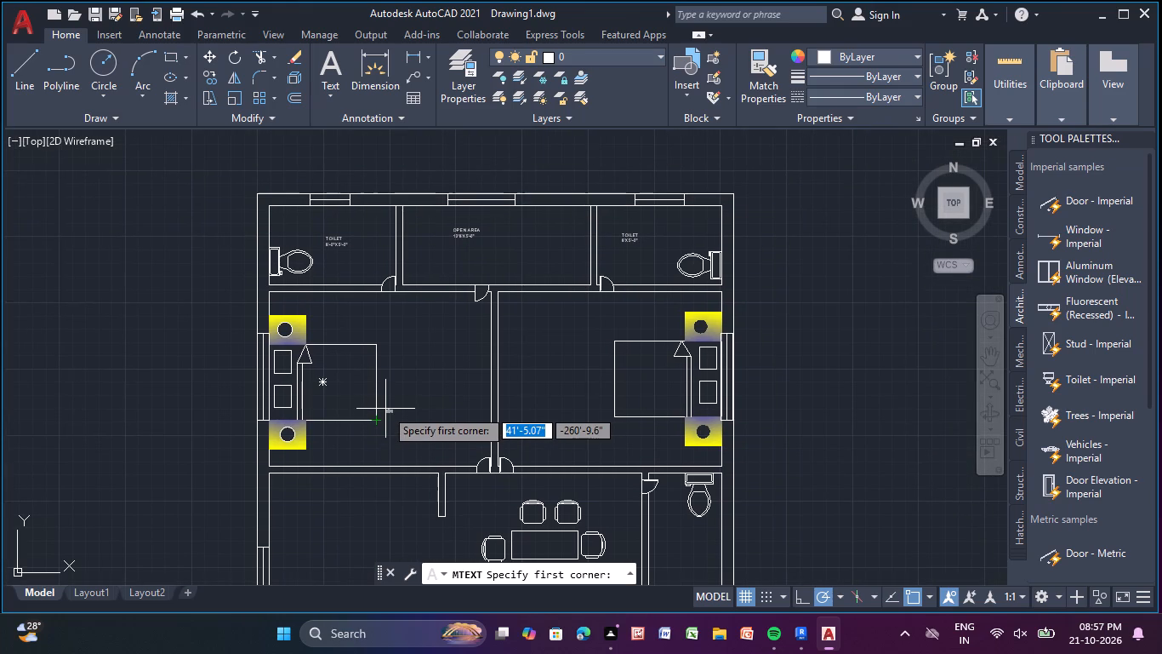
{"action": "middle_click_drag", "start_coordinate": [387, 382], "coordinate": [363, 439]}
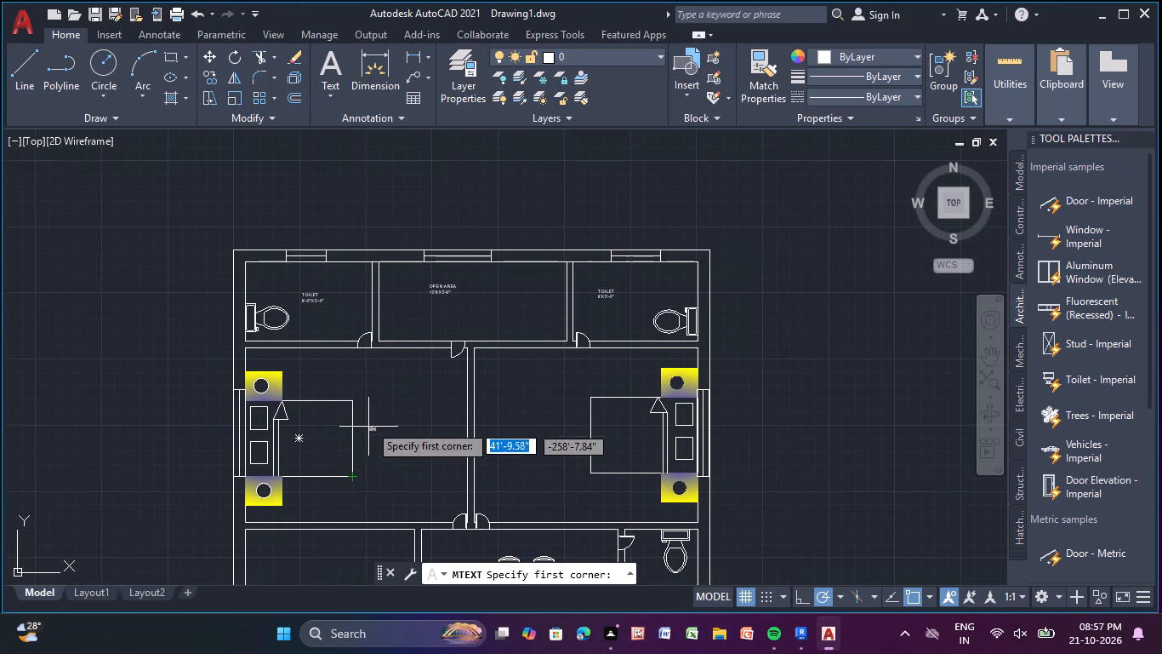
{"action": "left_click_drag", "start_coordinate": [373, 414], "coordinate": [376, 427]}
{"action": "left_click", "coordinate": [429, 460]}
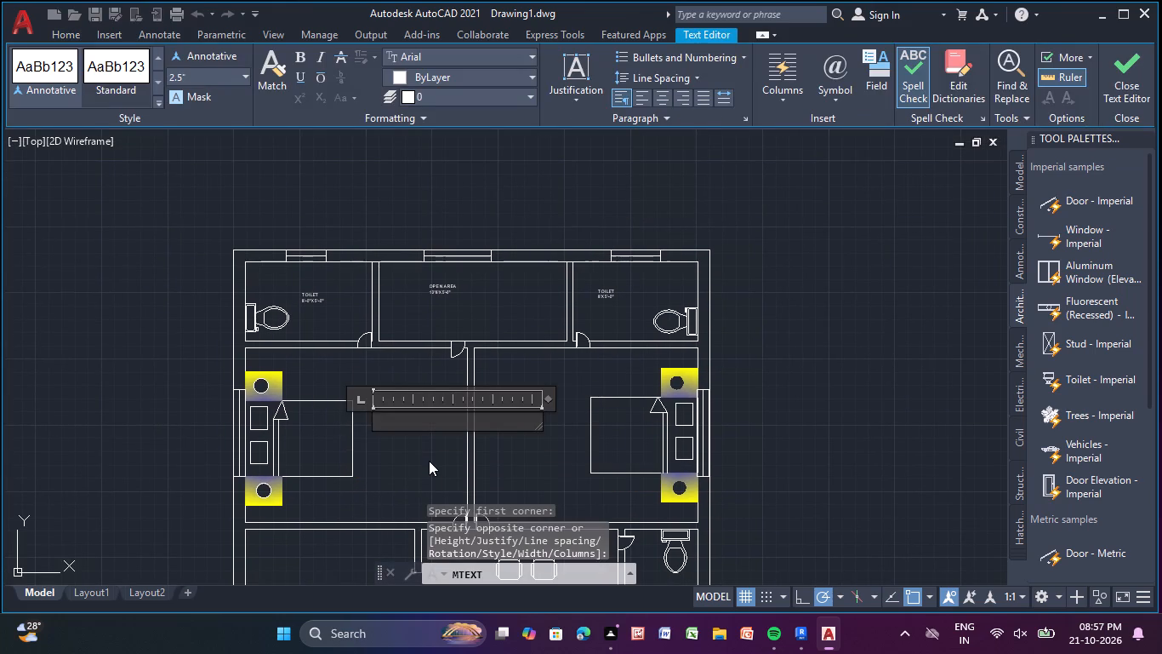
{"action": "key", "text": "b"}
{"action": "type", "text": "ee"}
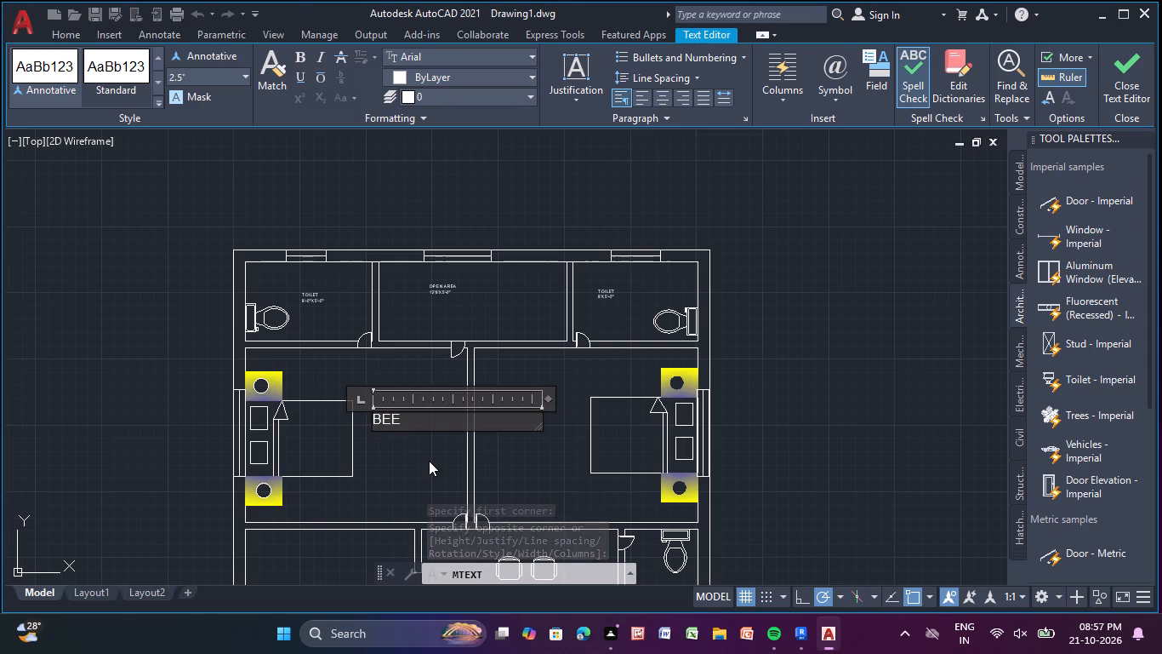
{"action": "key", "text": "BackSpace"}
{"action": "type", "text": "d r"}
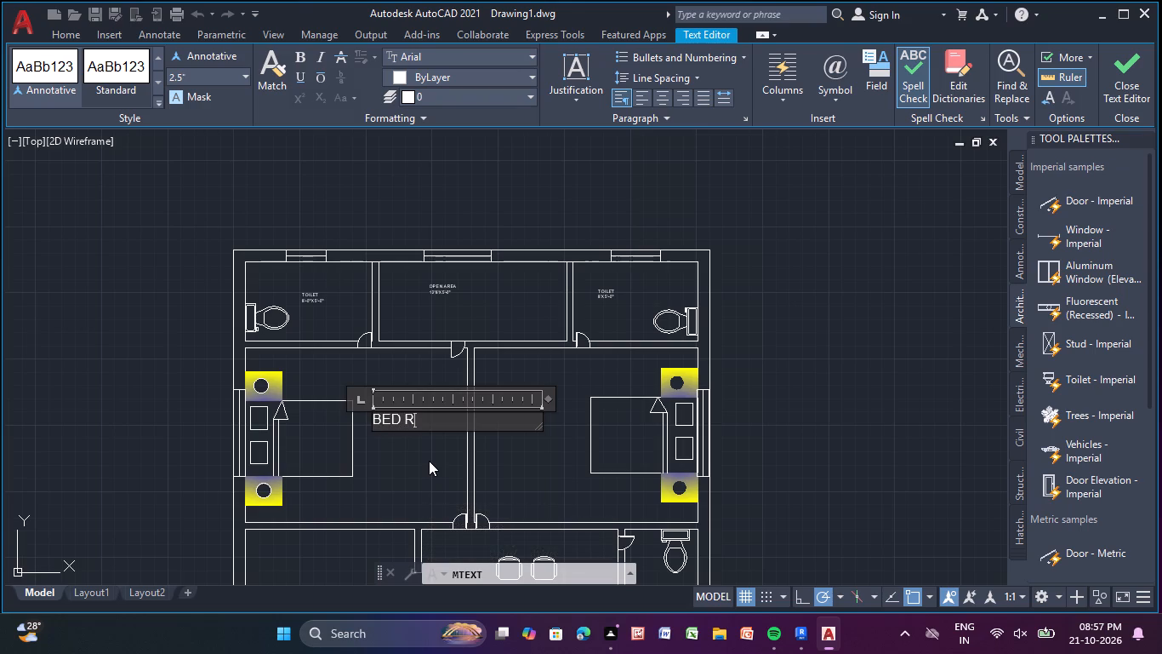
{"action": "type", "text": "oom"}
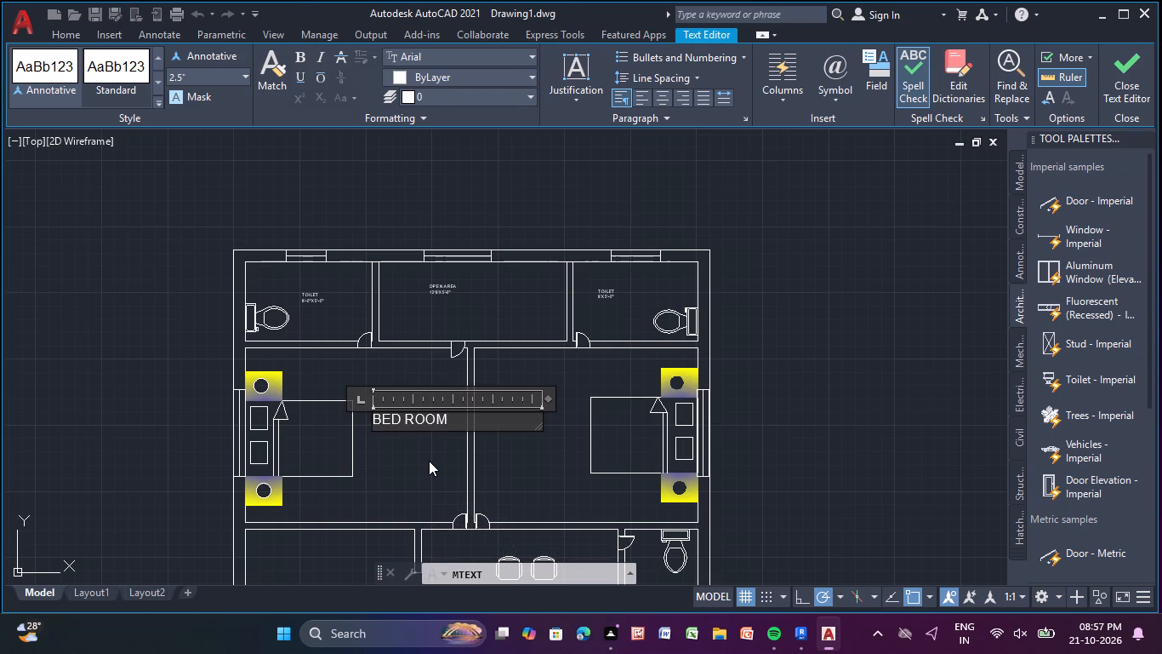
{"action": "key", "text": "Return"}
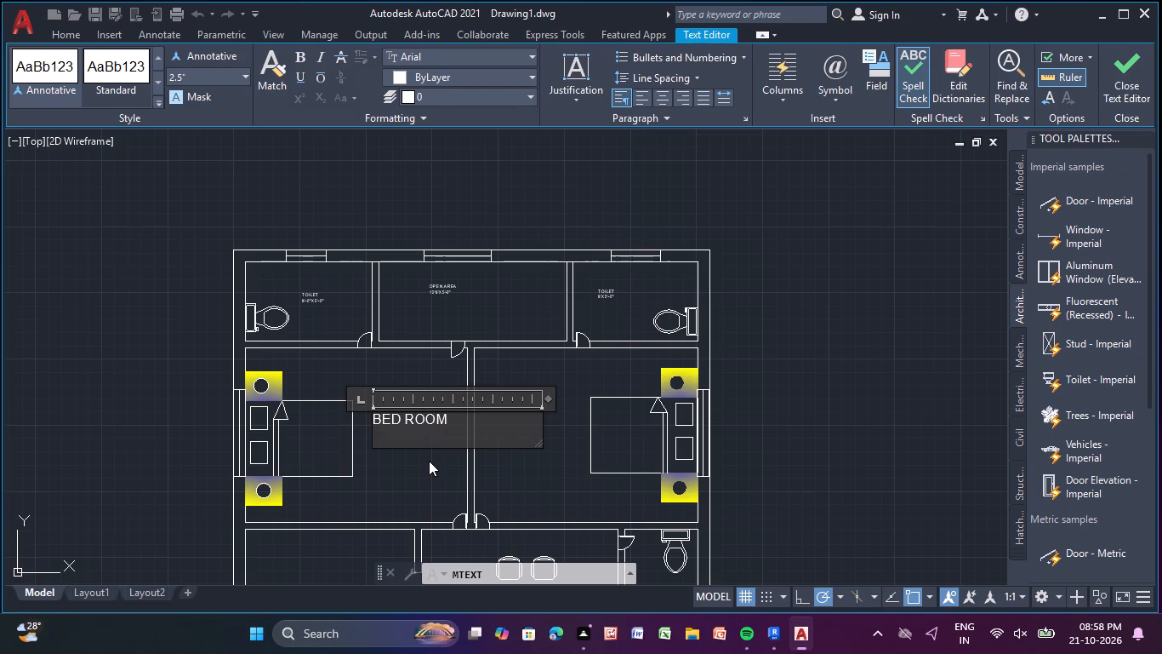
{"action": "type", "text": "14"}
{"action": "type", "text": "'-6"}
{"action": "key", "text": "shift+quotedbl"}
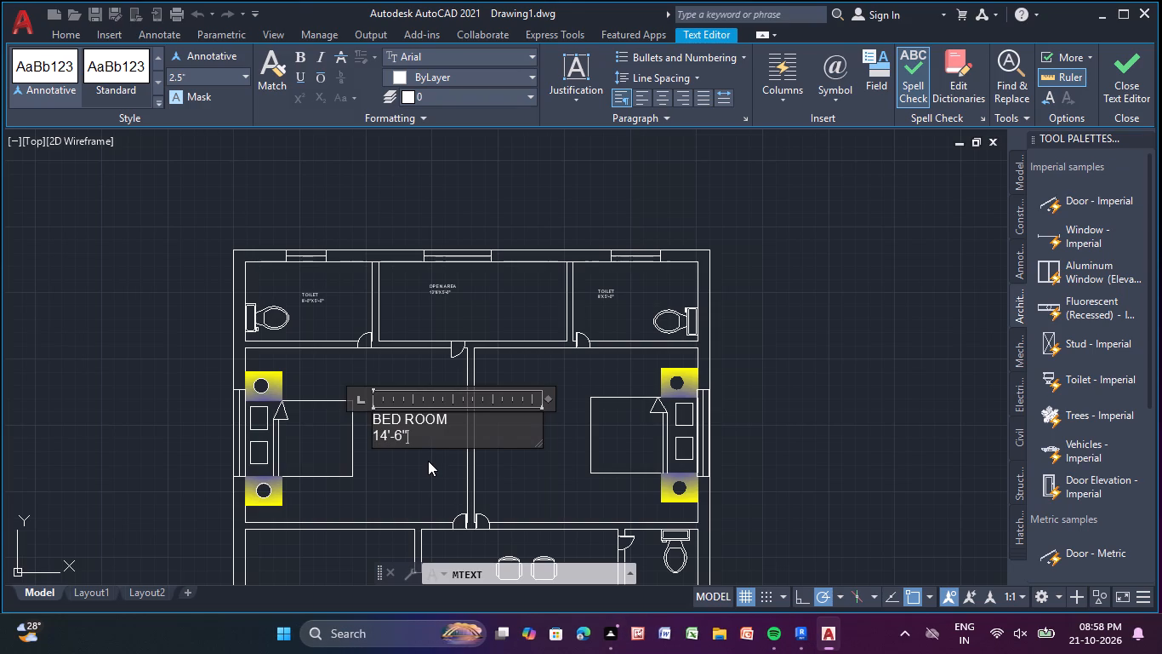
{"action": "type", "text": "x11'-0"}
{"action": "key", "text": "shift+quotedbl"}
{"action": "key", "text": "Return"}
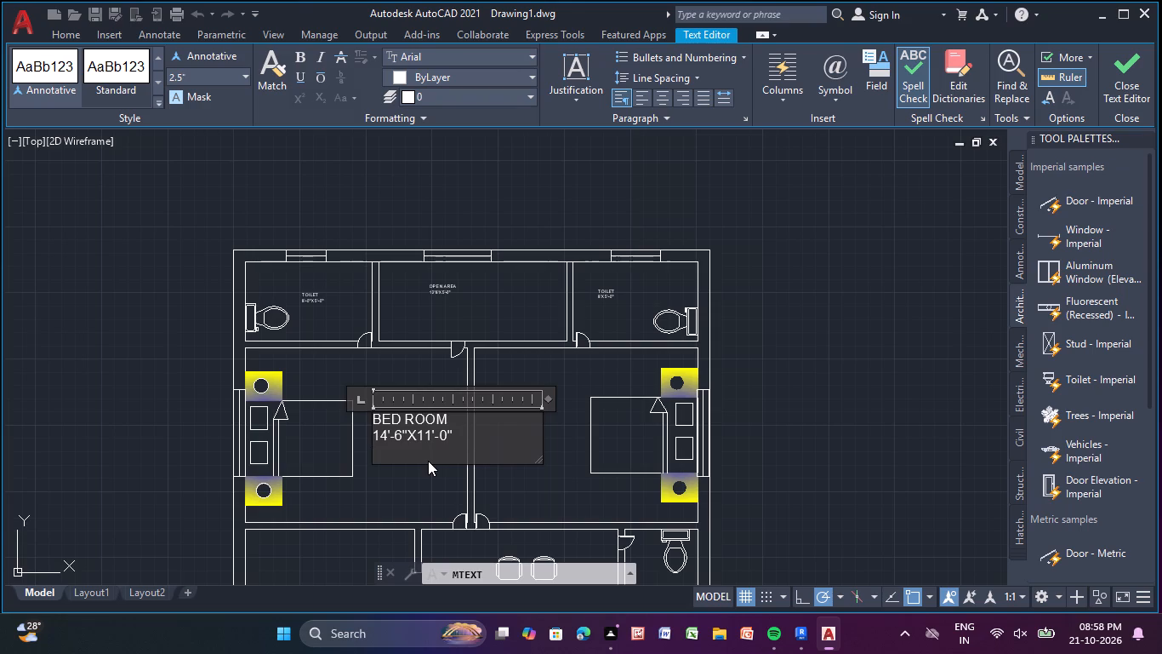
{"action": "right_click_drag", "start_coordinate": [422, 465], "coordinate": [416, 479]}
{"action": "left_click", "coordinate": [407, 496]}
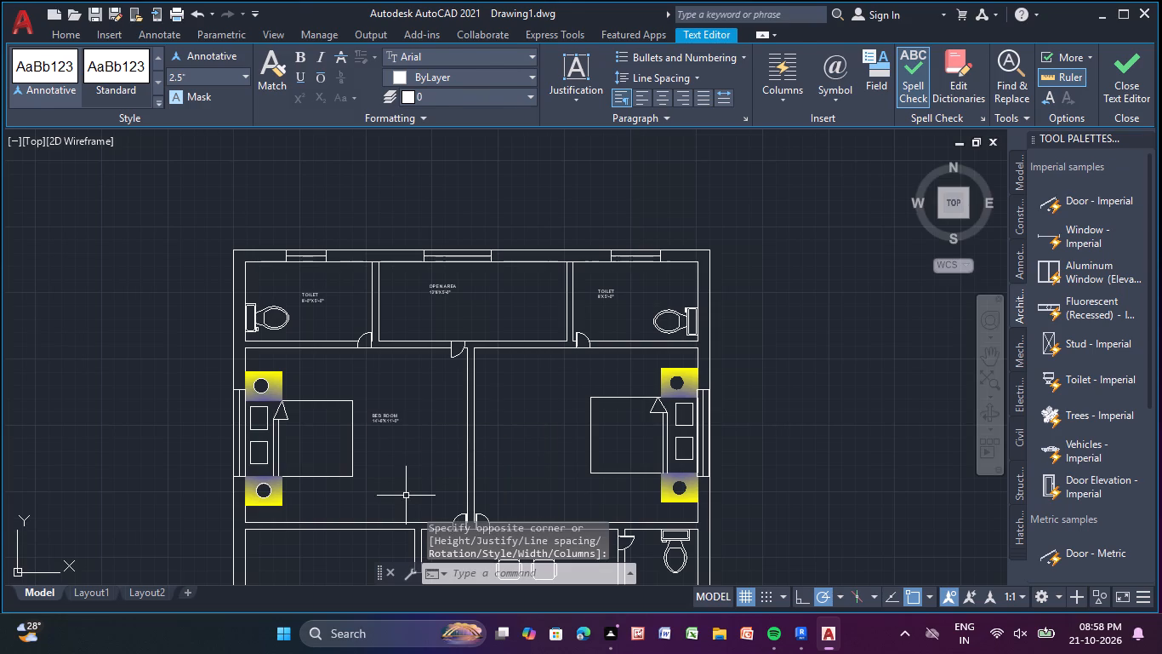
Copy the BED ROOM label horizontally east into the northeast bedroom, just west of its bed.
{"action": "left_click", "coordinate": [386, 422]}
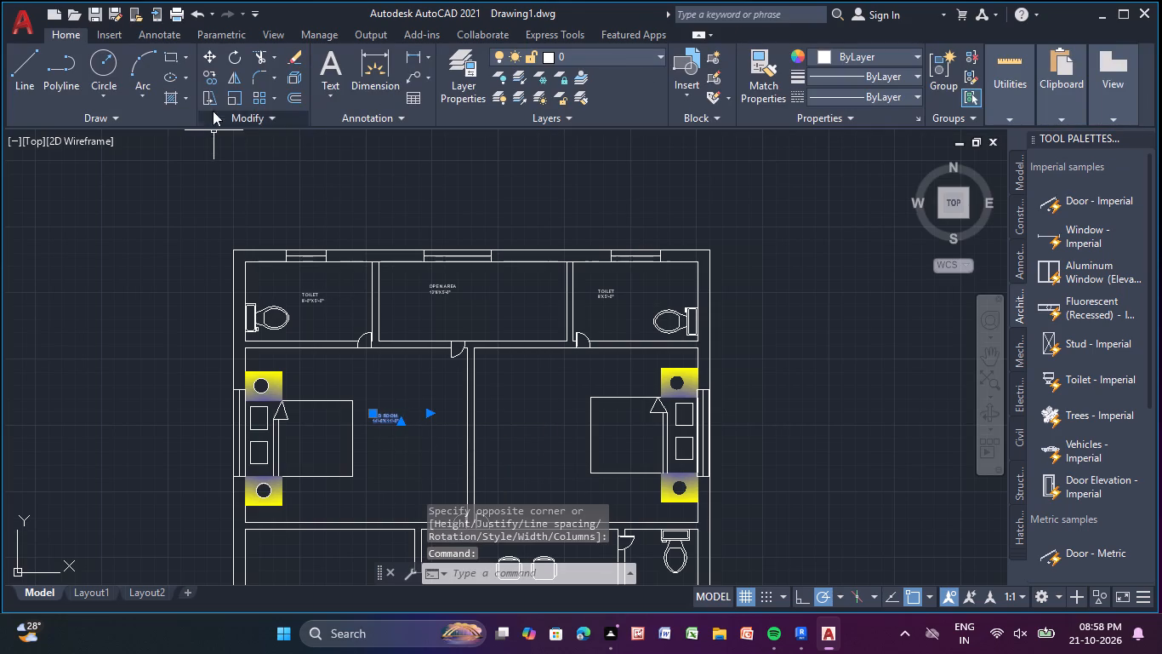
{"action": "left_click", "coordinate": [208, 77]}
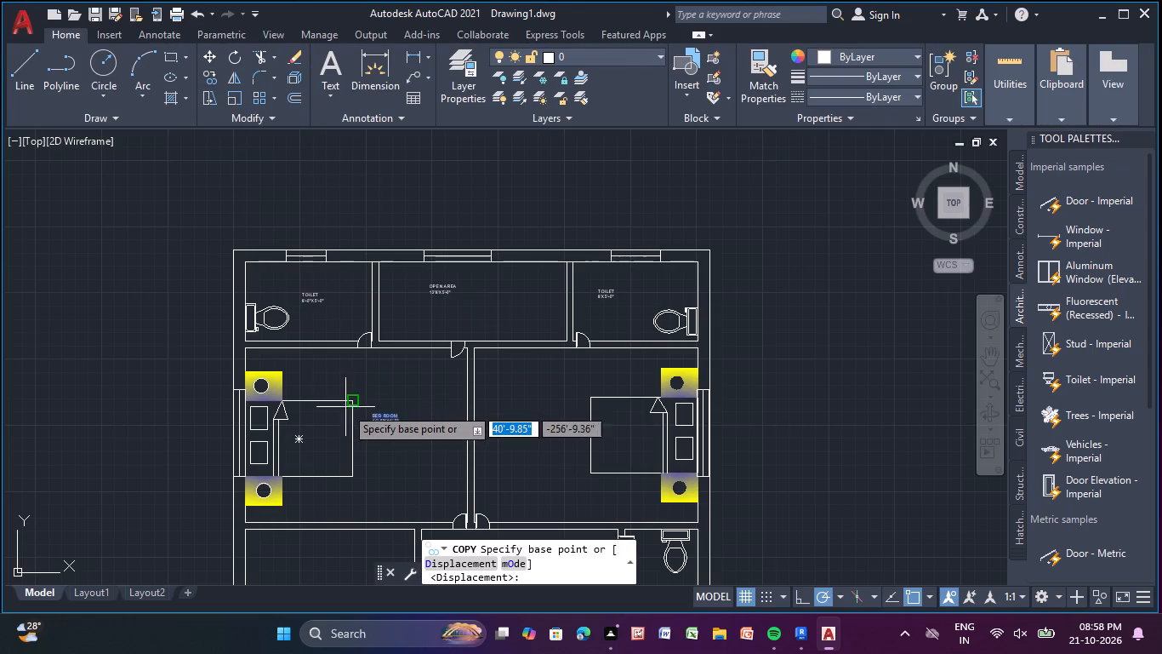
{"action": "left_click", "coordinate": [372, 420]}
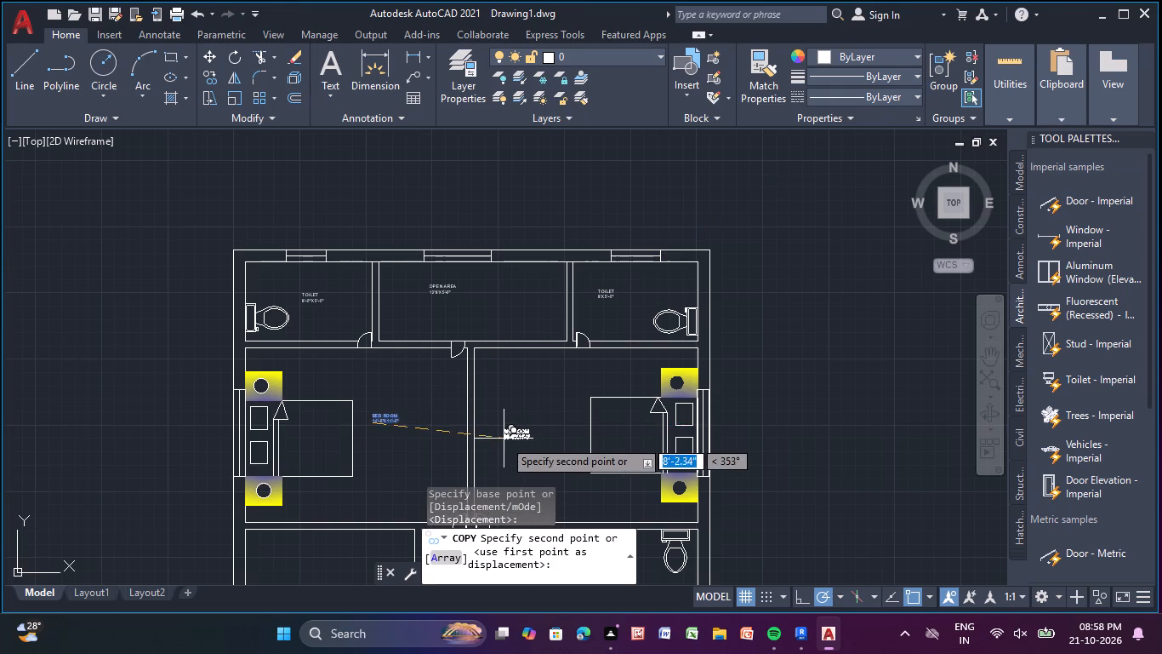
{"action": "left_click", "coordinate": [543, 427]}
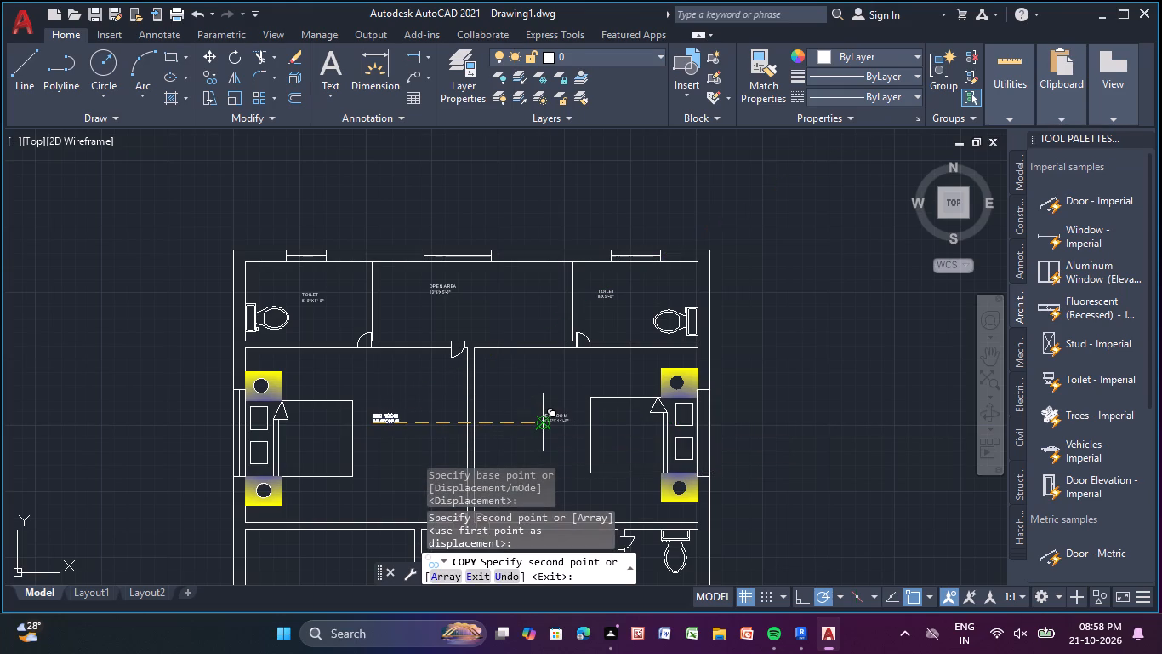
{"action": "key", "text": "Escape"}
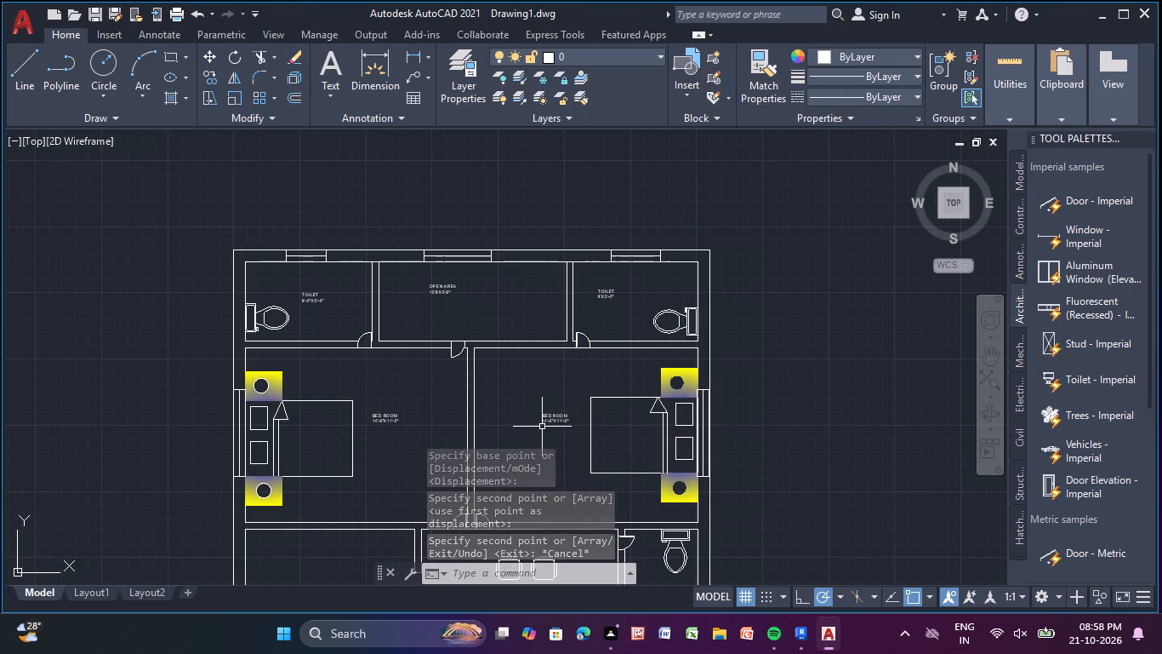
Add a multiline text label reading KITCHN with 10'-8"X14'-0" below it in the room west of the dining table.
{"action": "middle_click_drag", "start_coordinate": [385, 557], "coordinate": [296, 238]}
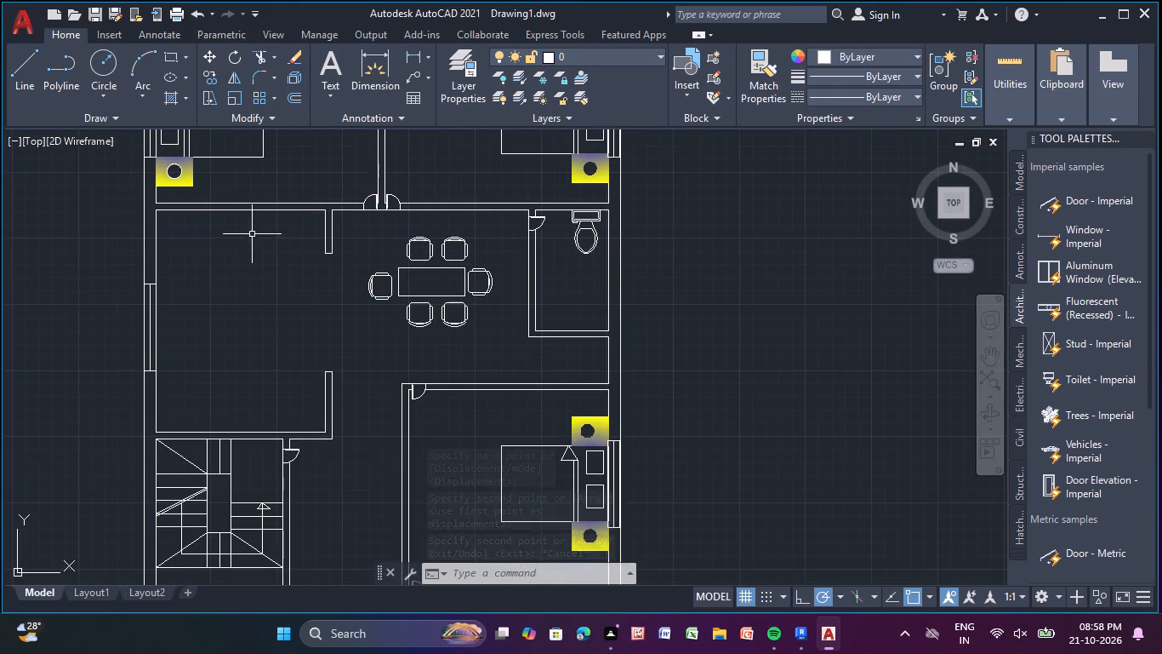
{"action": "middle_click_drag", "start_coordinate": [254, 301], "coordinate": [260, 323]}
{"action": "left_click_drag", "start_coordinate": [331, 68], "coordinate": [321, 102]}
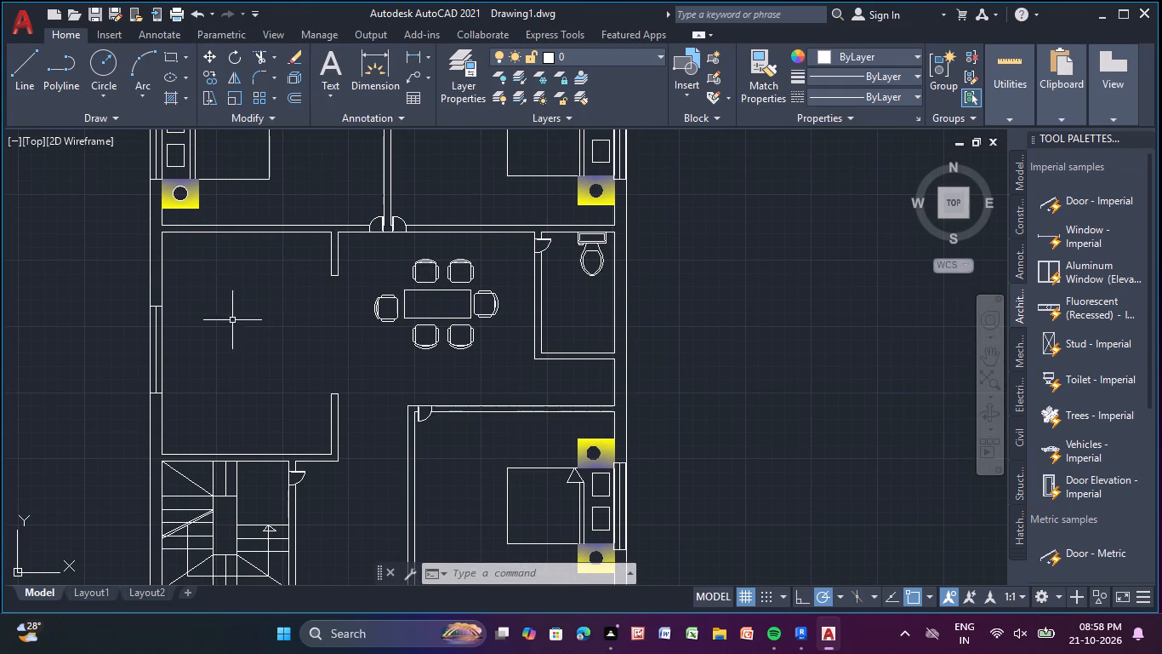
{"action": "left_click", "coordinate": [328, 71]}
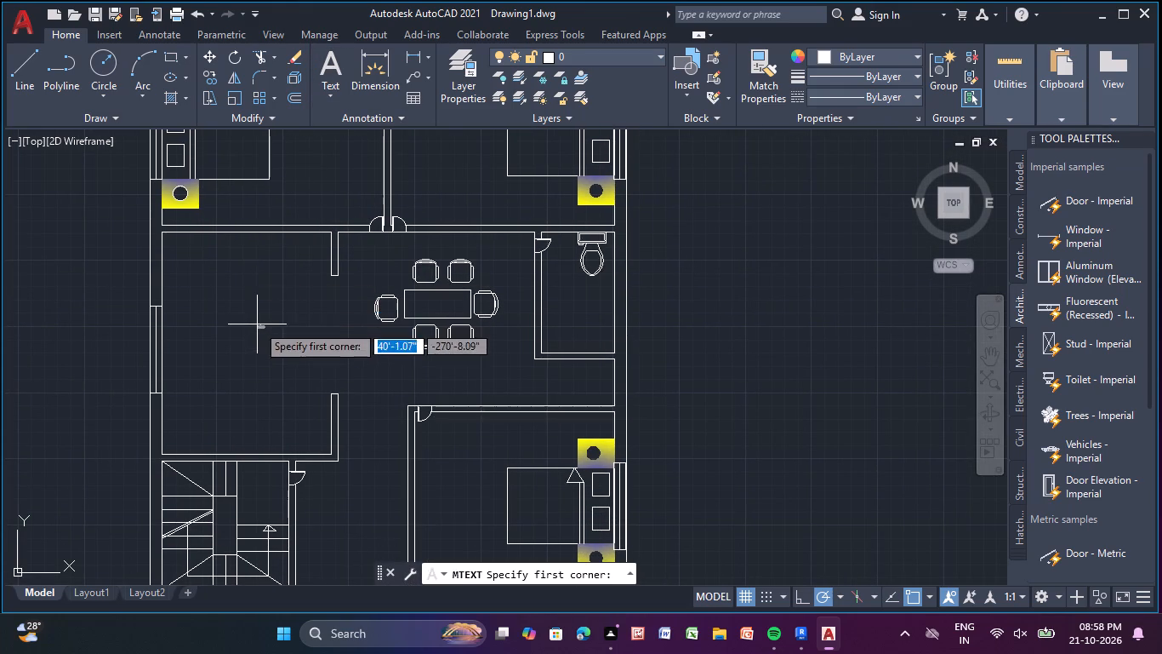
{"action": "left_click", "coordinate": [257, 324]}
{"action": "left_click", "coordinate": [346, 358]}
{"action": "type", "text": "kitch"}
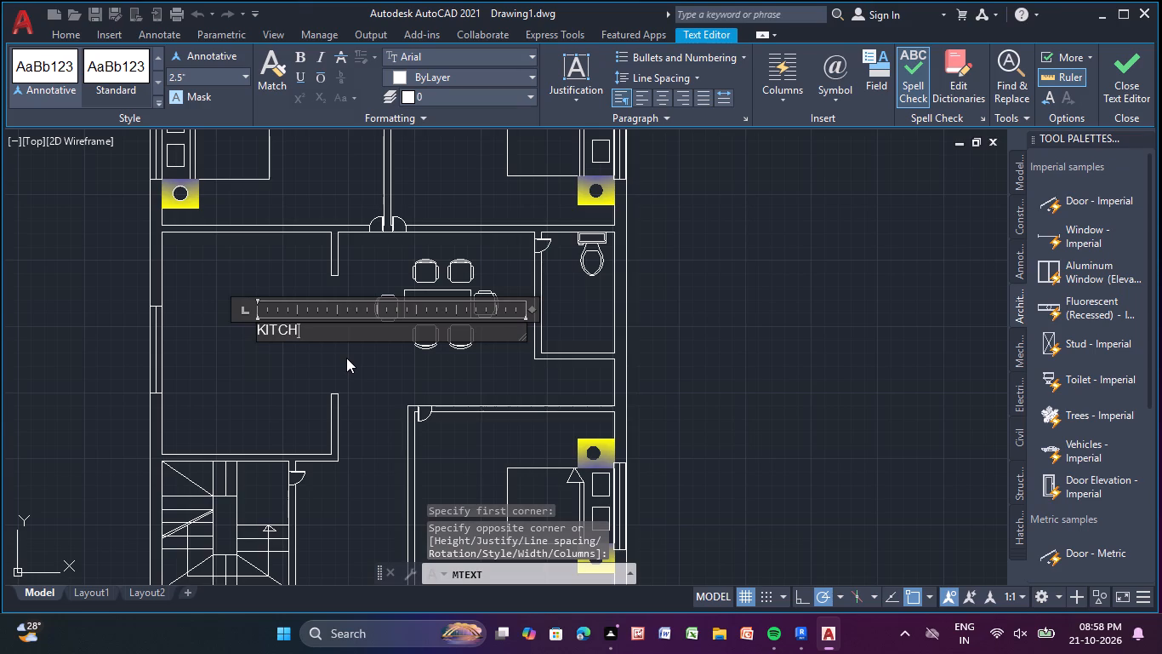
{"action": "key", "text": "n"}
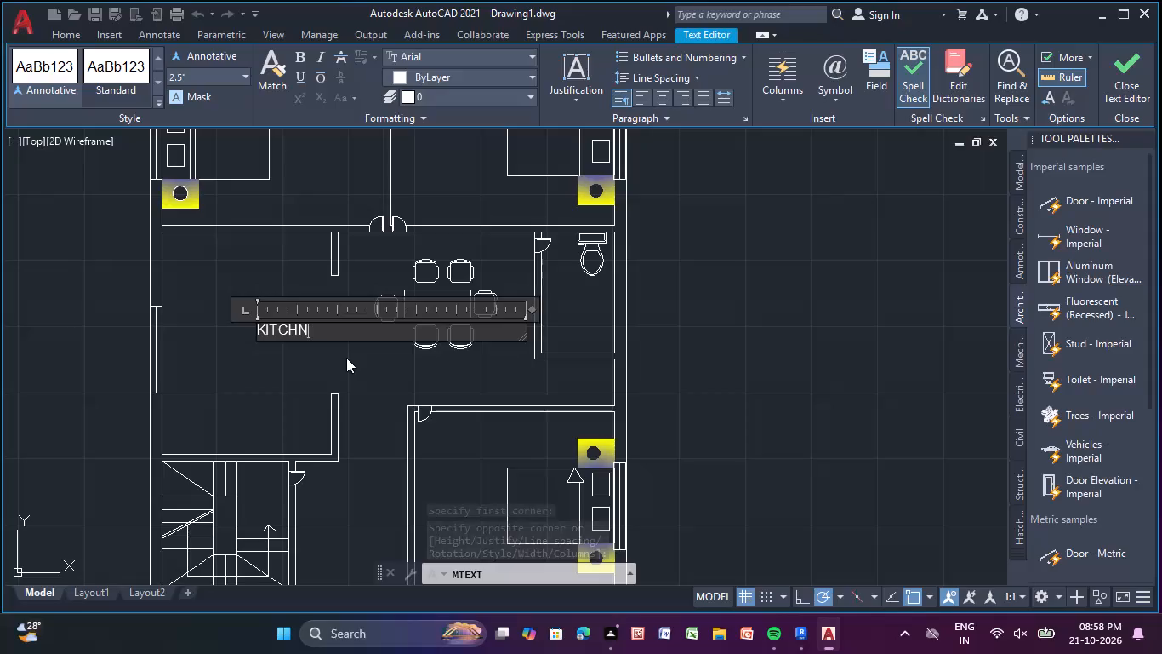
{"action": "key", "text": "Return"}
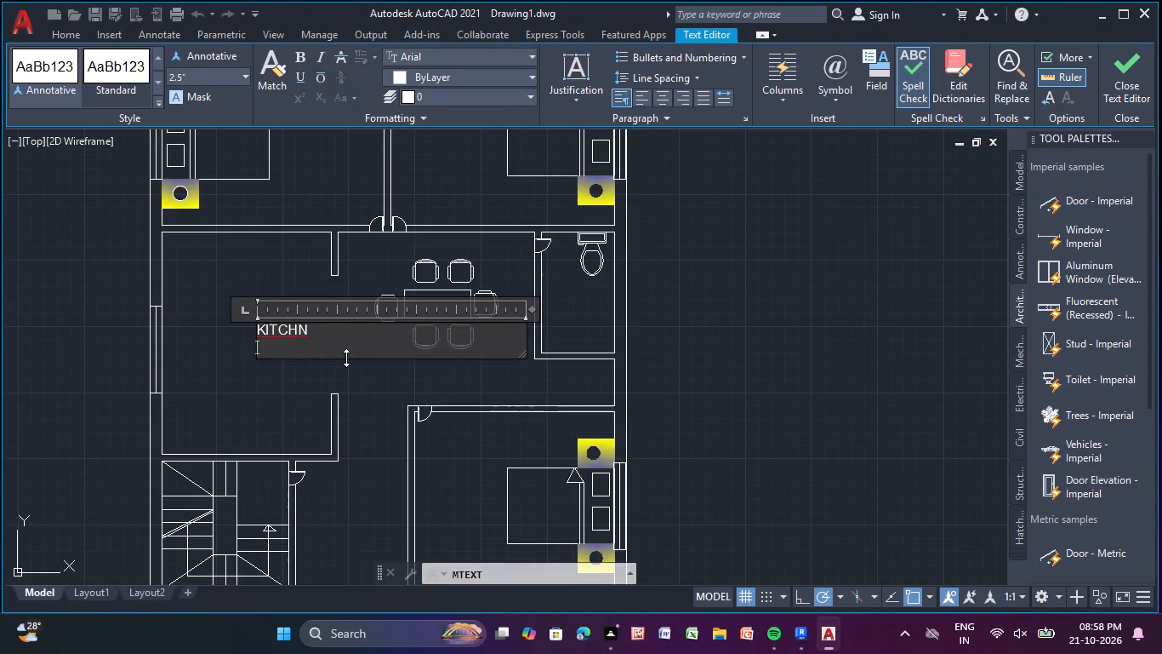
{"action": "type", "text": "10'-"}
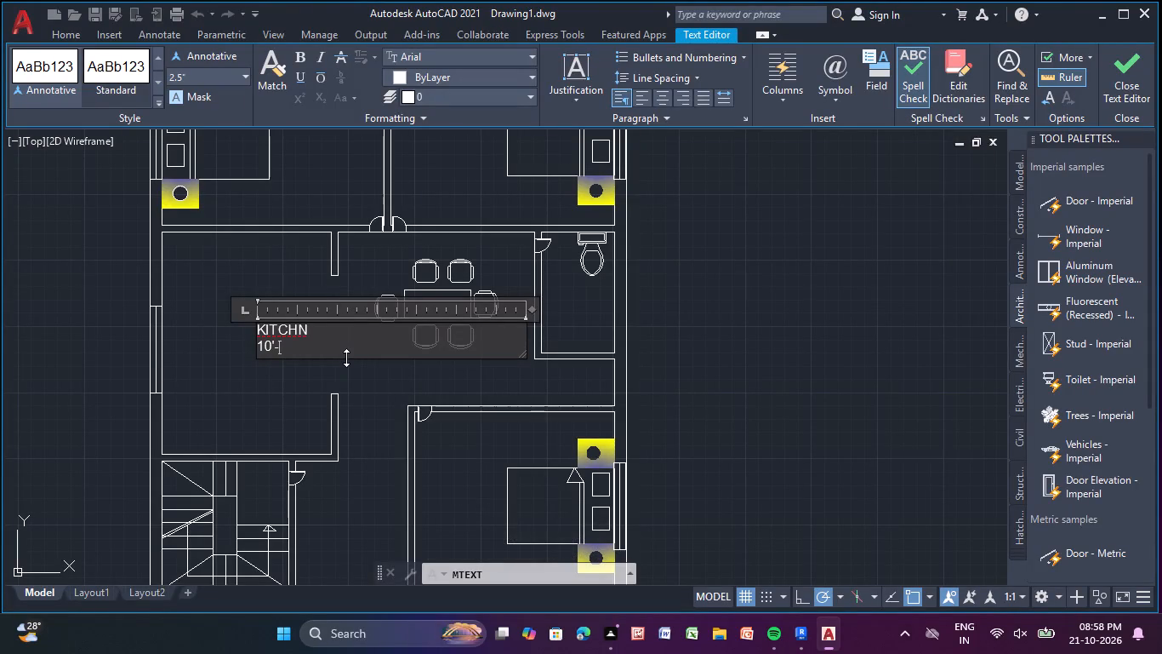
{"action": "key", "text": "8"}
{"action": "key", "text": "shift+quotedbl"}
{"action": "key", "text": "x"}
{"action": "type", "text": "14'-0"}
{"action": "key", "text": "shift+quotedbl"}
{"action": "key", "text": "Return"}
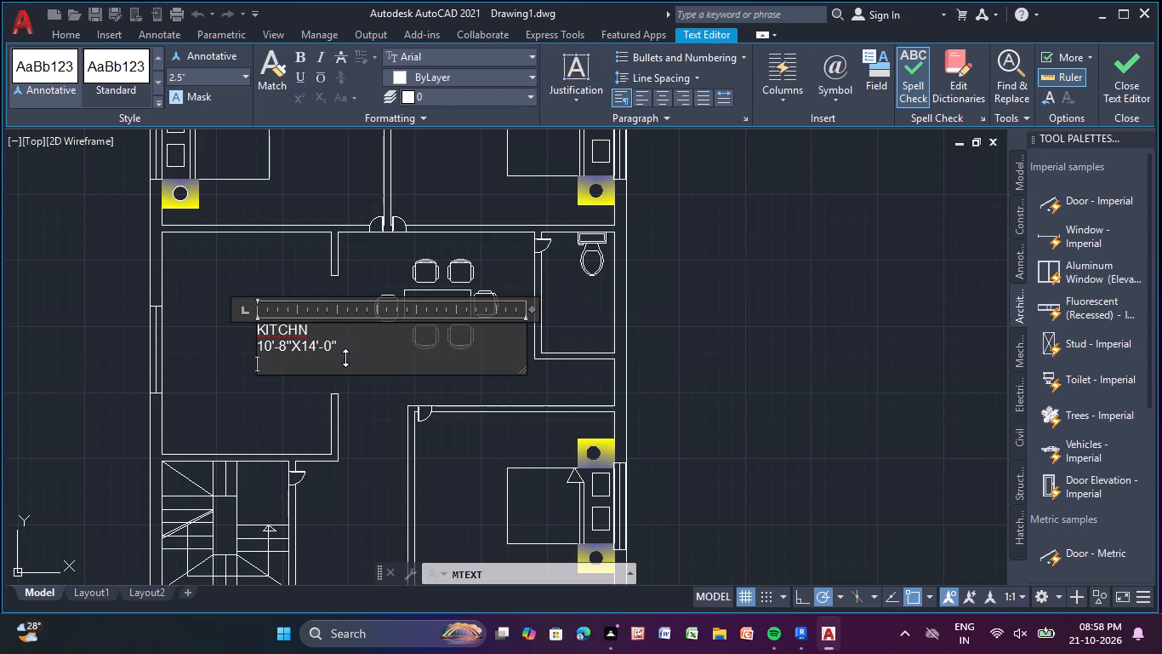
{"action": "right_click", "coordinate": [317, 382]}
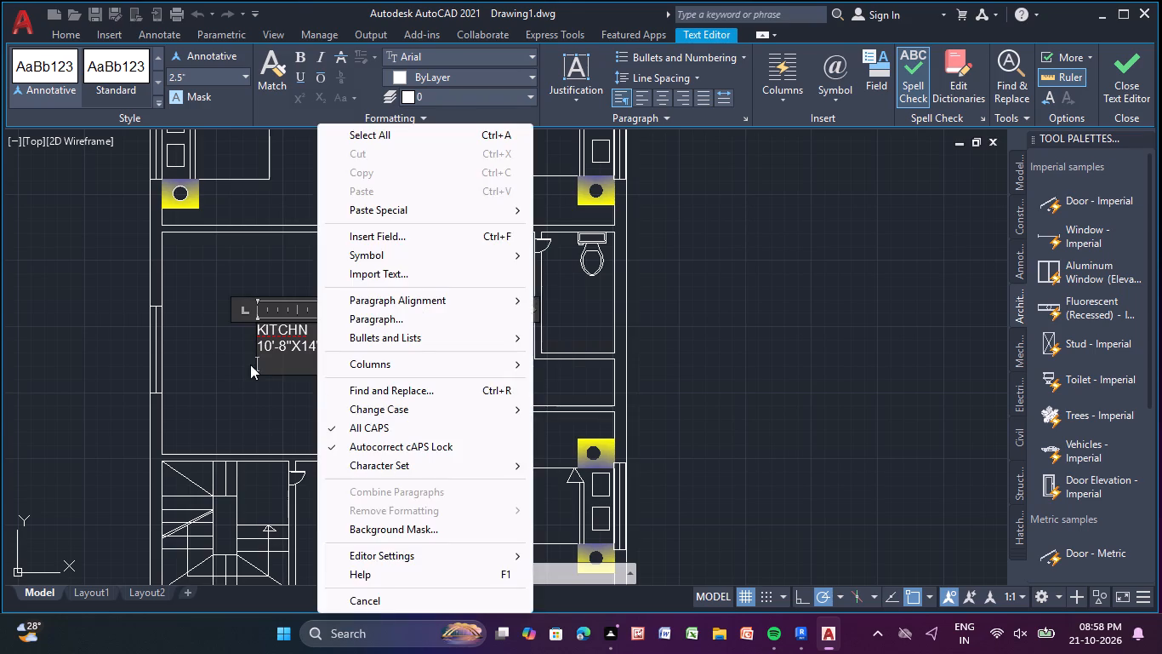
{"action": "left_click", "coordinate": [250, 364]}
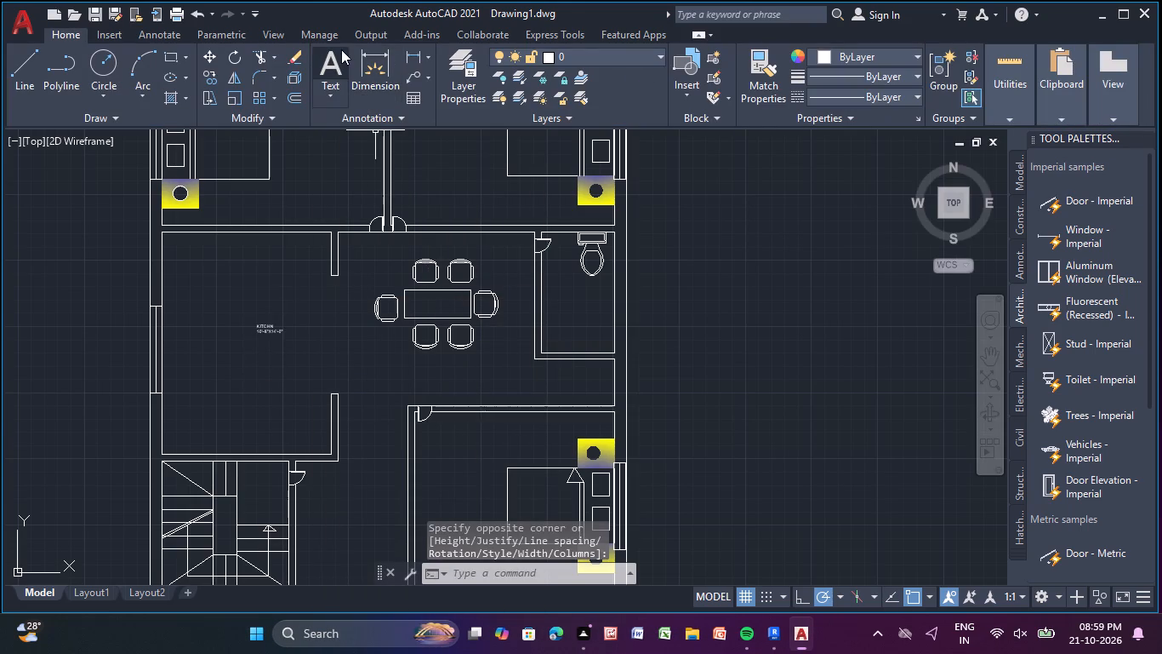
Add a multiline text label reading DINNING inside the dining table rectangle.
{"action": "left_click", "coordinate": [329, 58]}
{"action": "scroll", "coordinate": [424, 304], "scroll_direction": "up", "scroll_amount": 2}
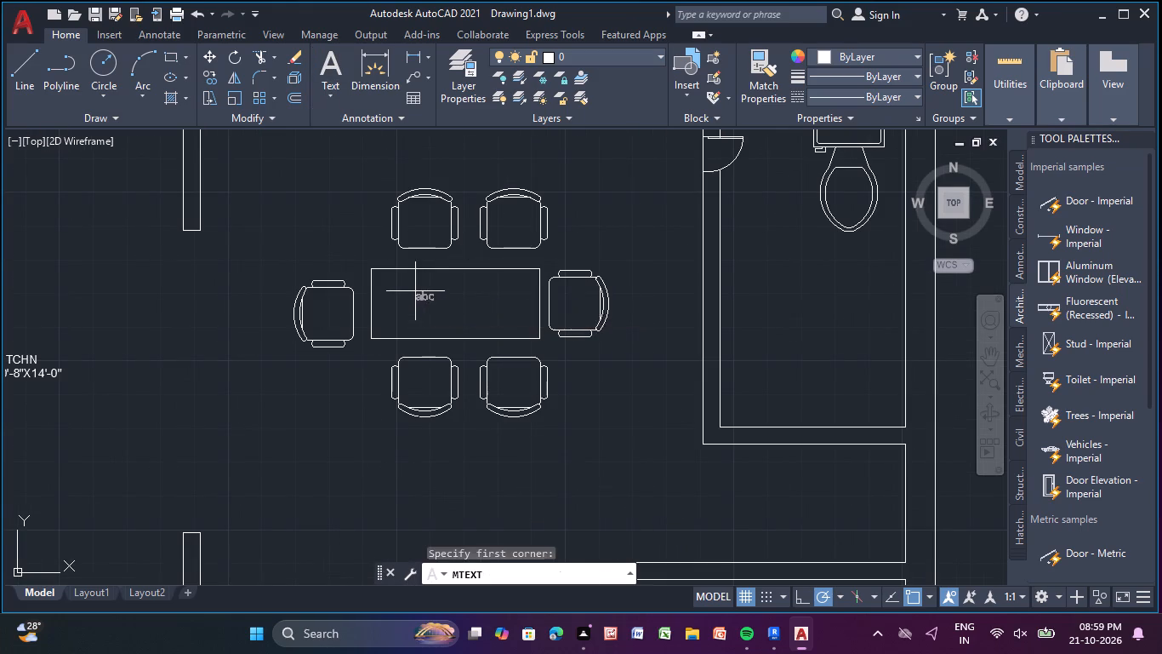
{"action": "left_click", "coordinate": [415, 291]}
{"action": "left_click", "coordinate": [500, 319]}
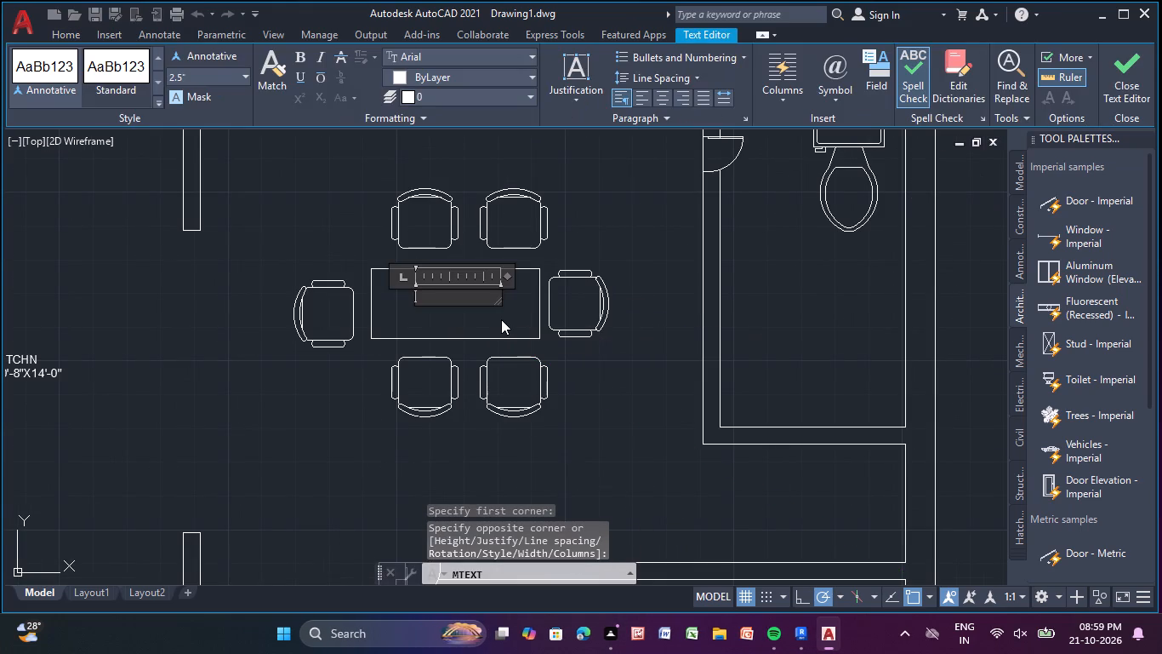
{"action": "type", "text": "dinning"}
{"action": "right_click", "coordinate": [499, 407]}
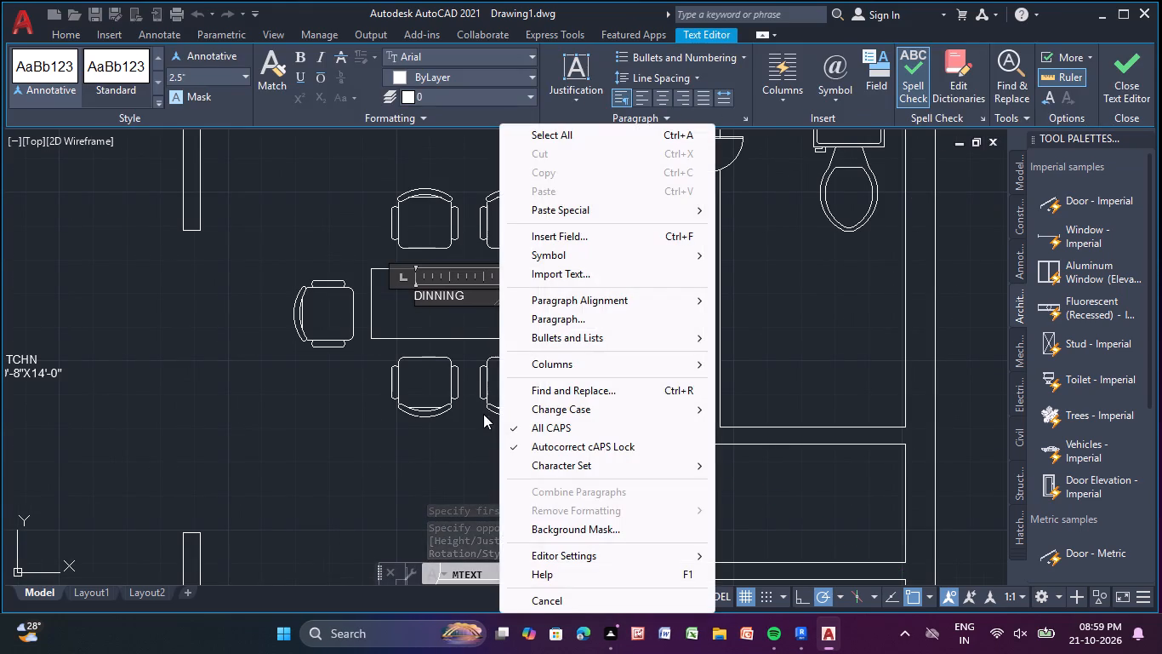
{"action": "left_click", "coordinate": [349, 466]}
Add a multiline text label reading TOILET with 7'-7"X4'-7" below it in the toilet east of the dining table.
{"action": "scroll", "coordinate": [345, 467], "scroll_direction": "down", "scroll_amount": 4}
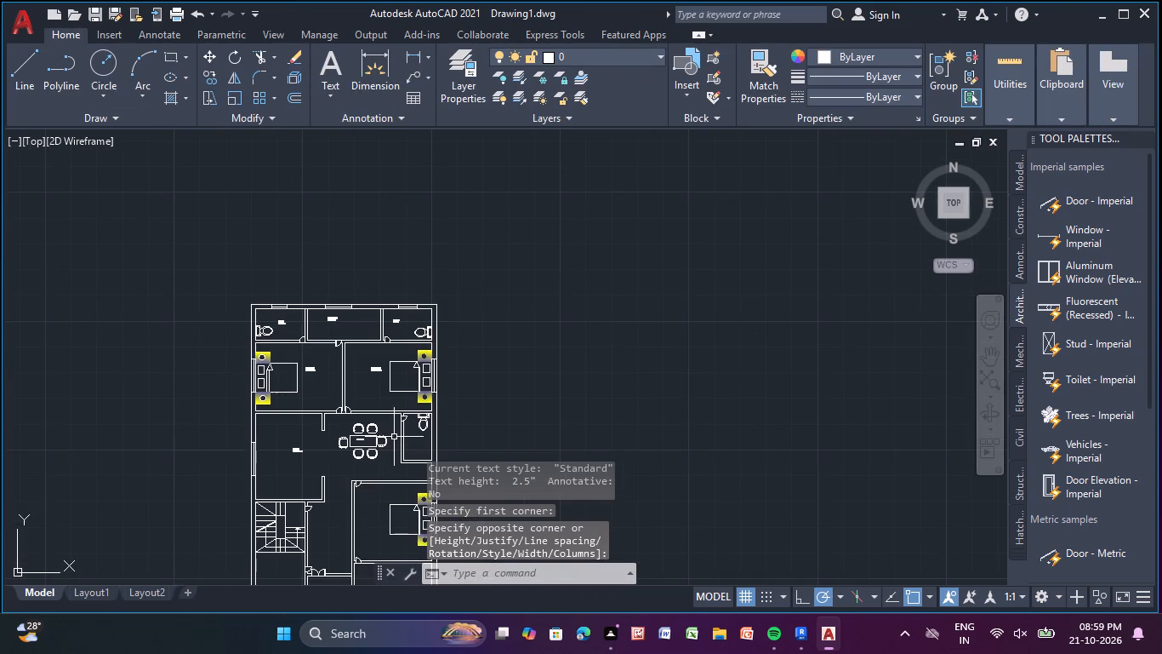
{"action": "middle_click_drag", "start_coordinate": [394, 437], "coordinate": [395, 365]}
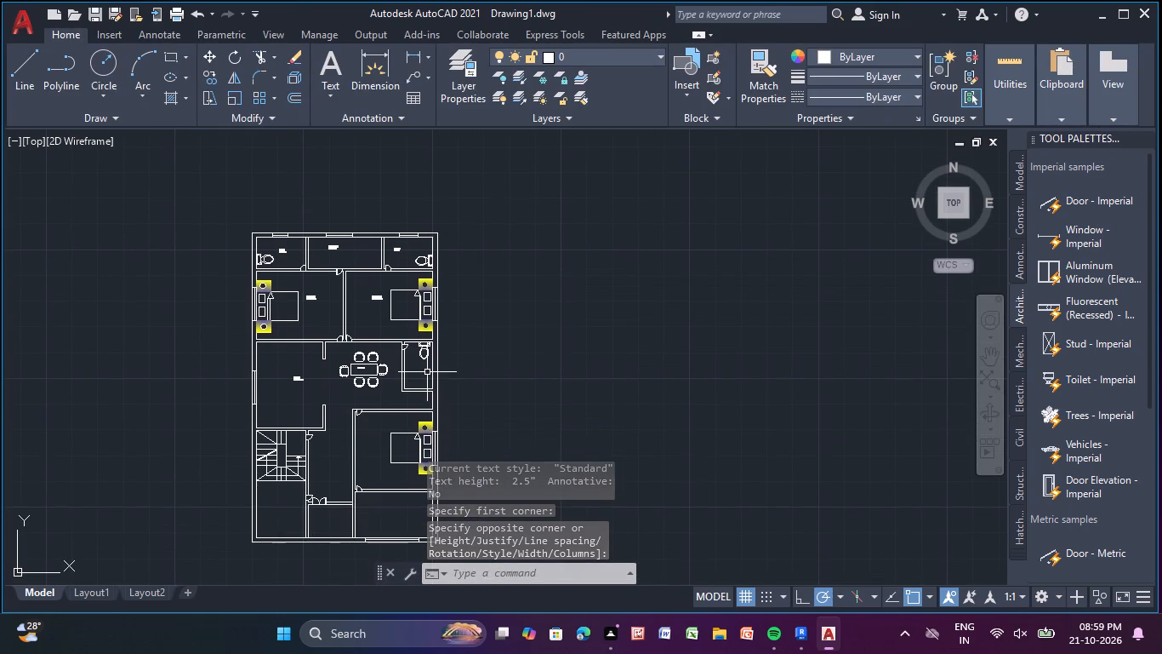
{"action": "scroll", "coordinate": [411, 383], "scroll_direction": "up", "scroll_amount": 3}
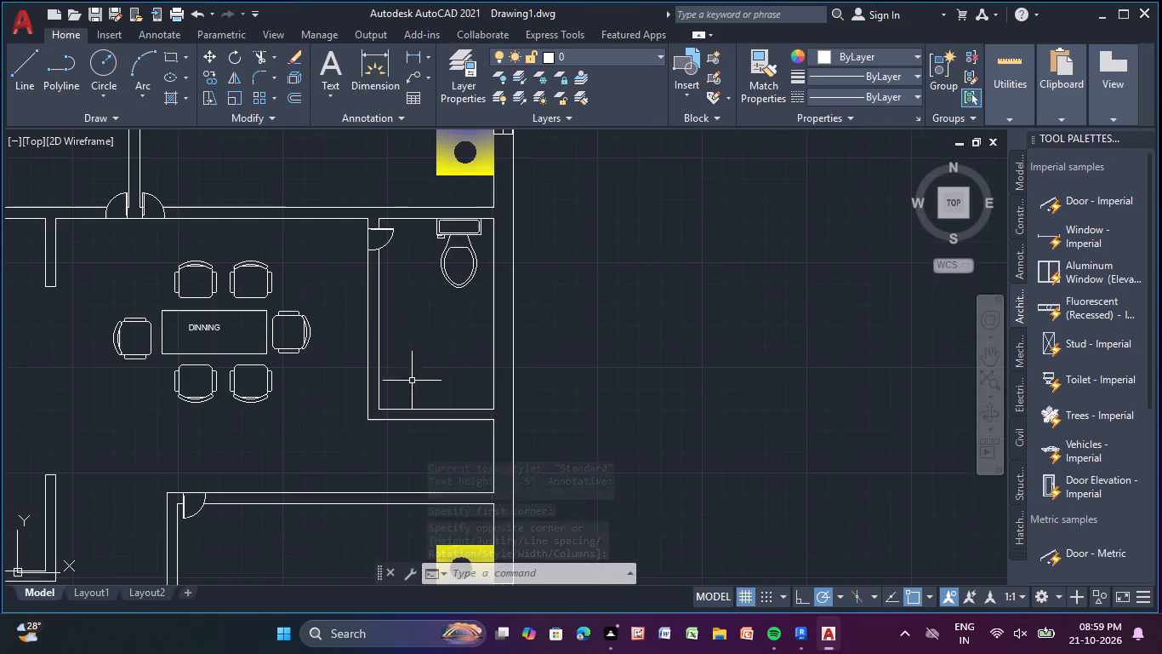
{"action": "left_click", "coordinate": [332, 68]}
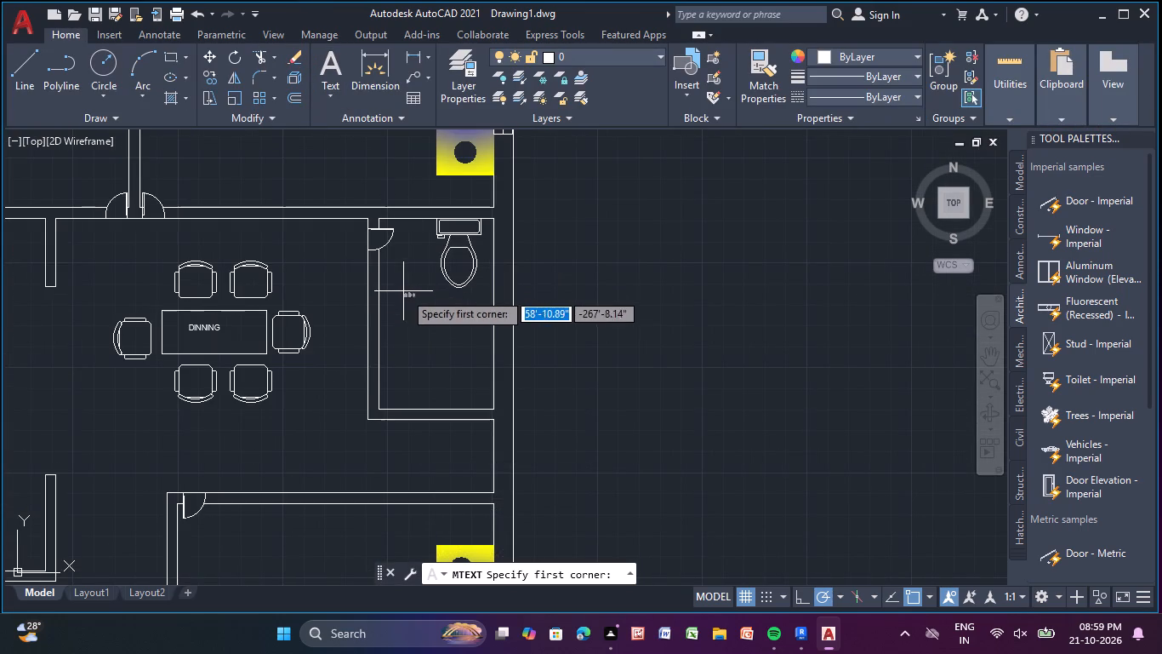
{"action": "left_click", "coordinate": [405, 324]}
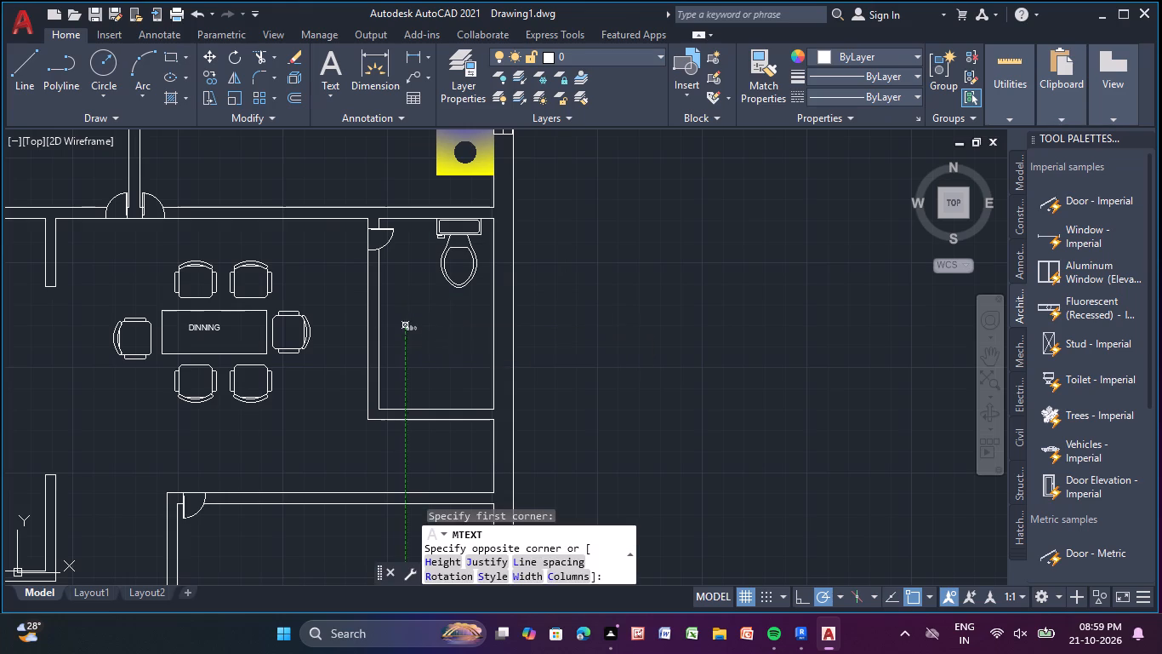
{"action": "left_click", "coordinate": [449, 383]}
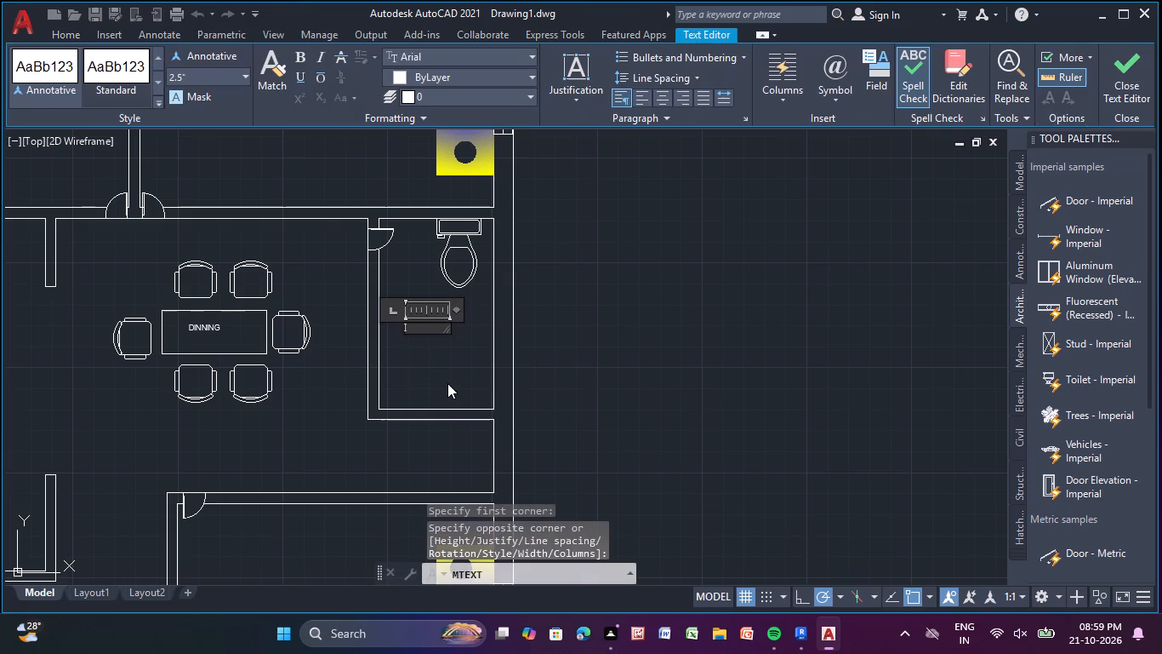
{"action": "type", "text": "toi"}
{"action": "type", "text": "lr"}
{"action": "key", "text": "BackSpace"}
{"action": "type", "text": "et"}
{"action": "key", "text": "Return"}
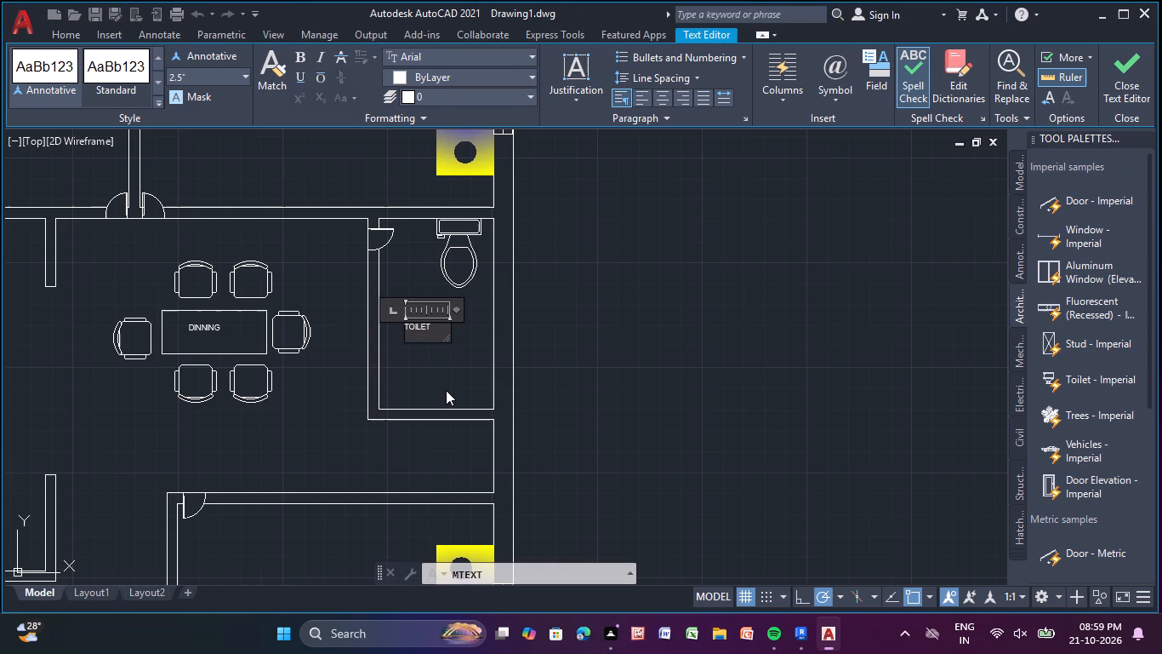
{"action": "type", "text": "7'-0"}
{"action": "key", "text": "shift+quotedbl"}
{"action": "key", "text": "BackSpace"}
{"action": "key", "text": "BackSpace"}
{"action": "type", "text": "7\""}
{"action": "key", "text": "x"}
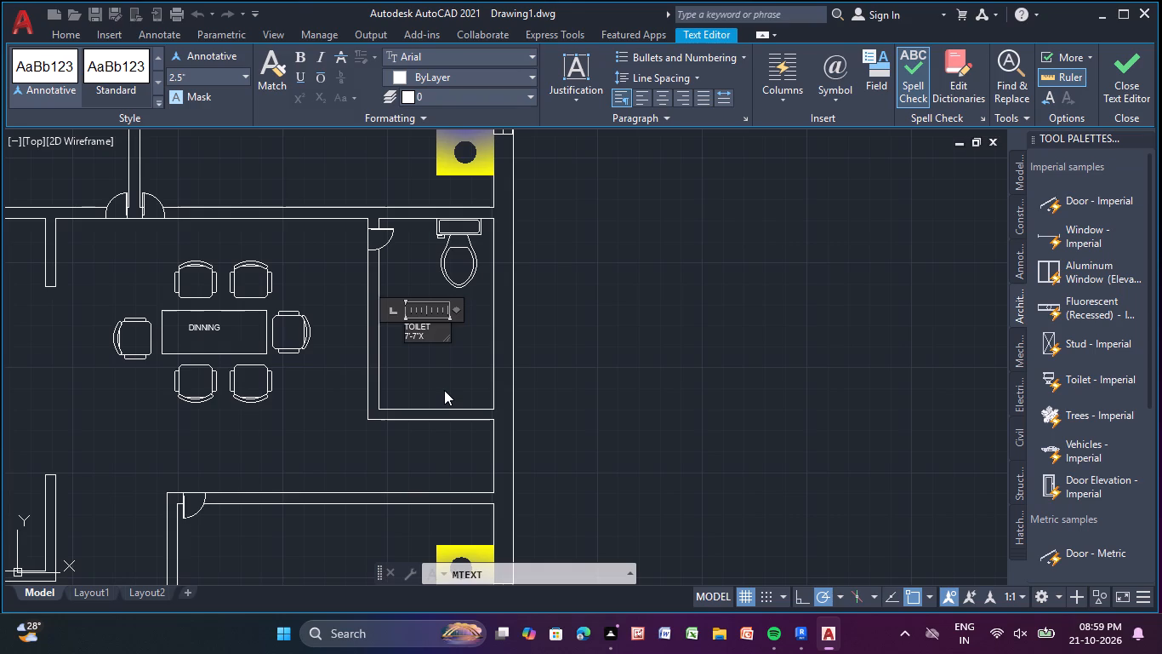
{"action": "type", "text": "4'-"}
{"action": "key", "text": "7"}
{"action": "key", "text": "shift+quotedbl"}
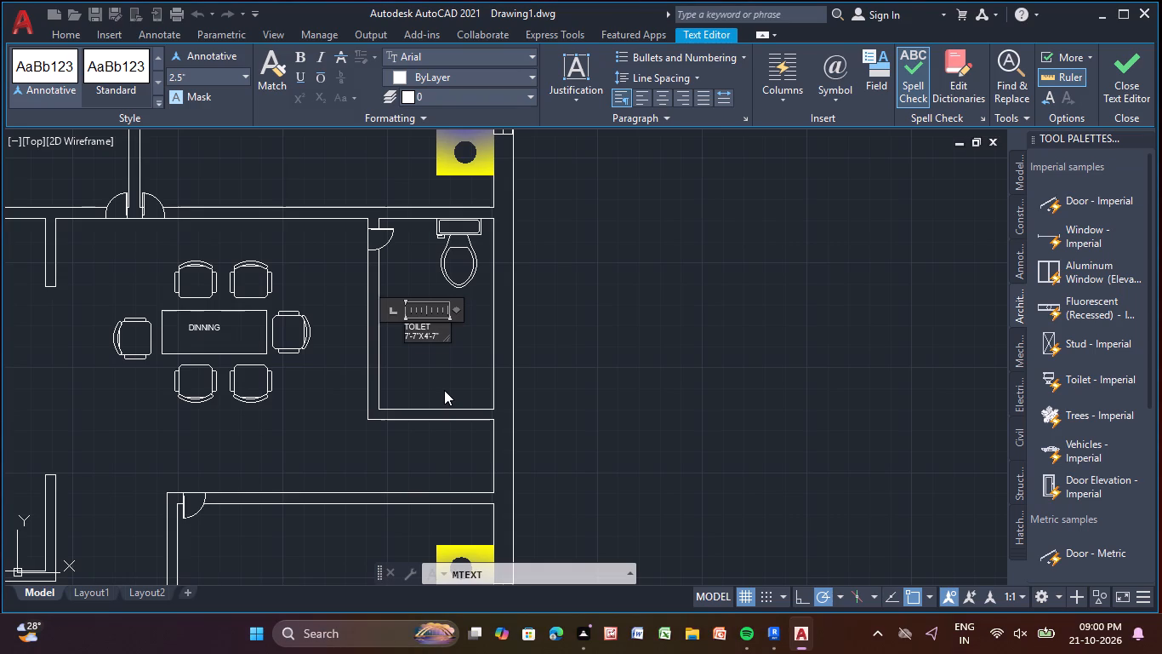
{"action": "key", "text": "Return"}
{"action": "right_click", "coordinate": [419, 439]}
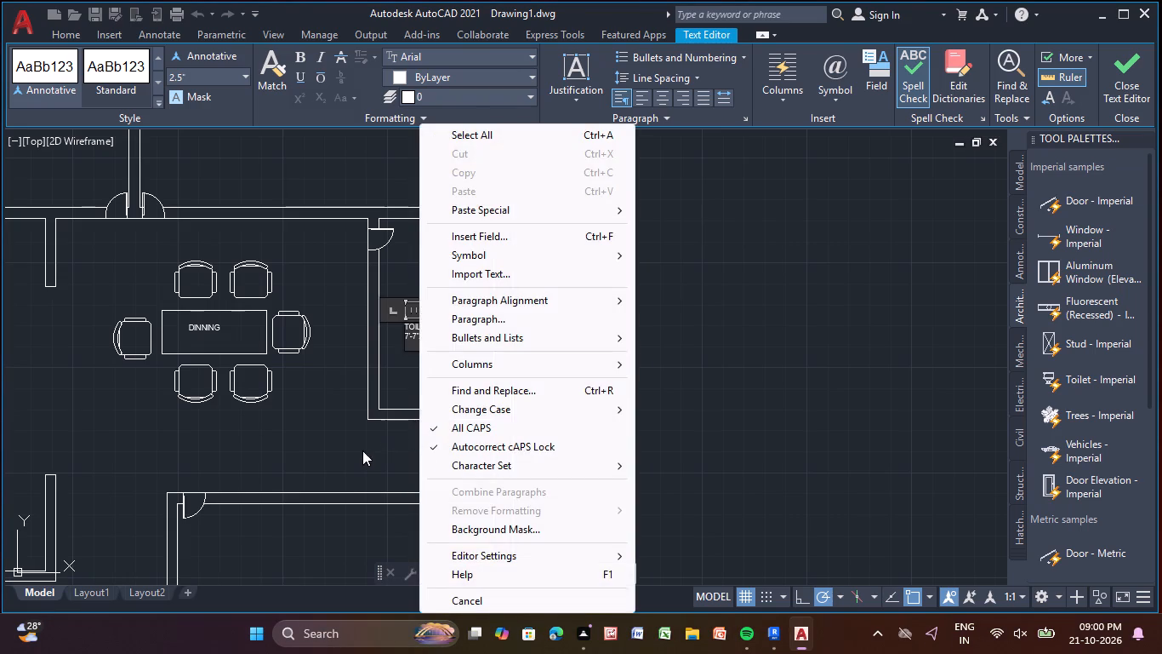
{"action": "left_click", "coordinate": [362, 450]}
Add a multiline text label reading BED ROM with 13'-0"X13'-0" below it, west of the bed in the southeast bedroom.
{"action": "scroll", "coordinate": [304, 524], "scroll_direction": "down", "scroll_amount": 3}
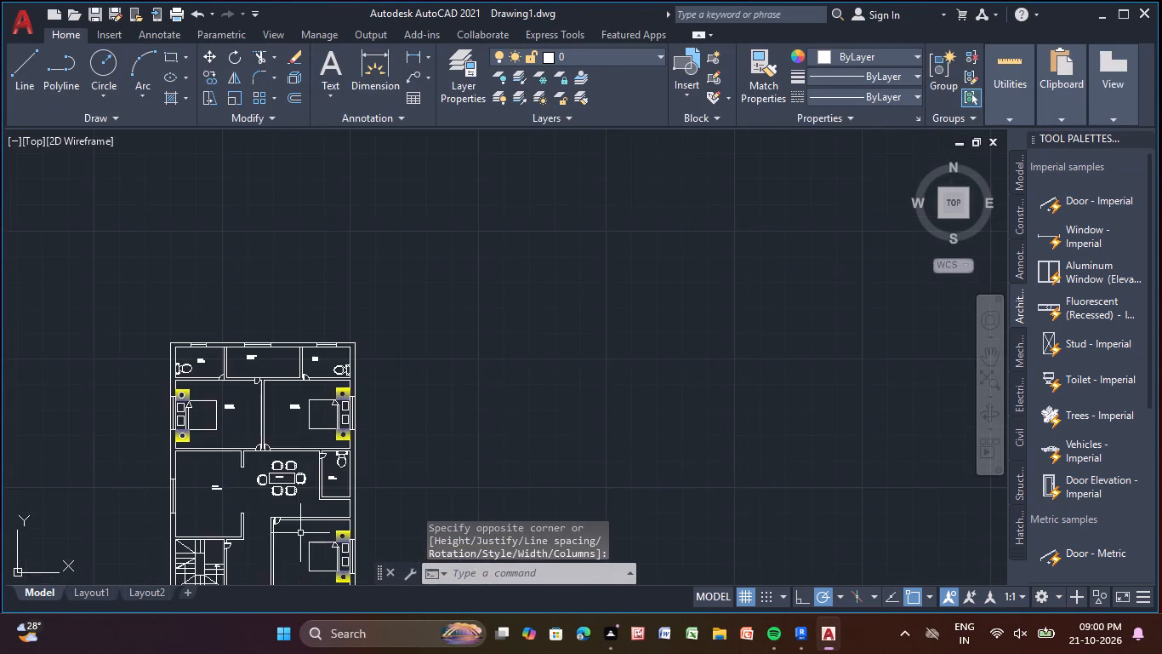
{"action": "middle_click_drag", "start_coordinate": [293, 502], "coordinate": [252, 369]}
{"action": "middle_click_drag", "start_coordinate": [242, 410], "coordinate": [244, 370]}
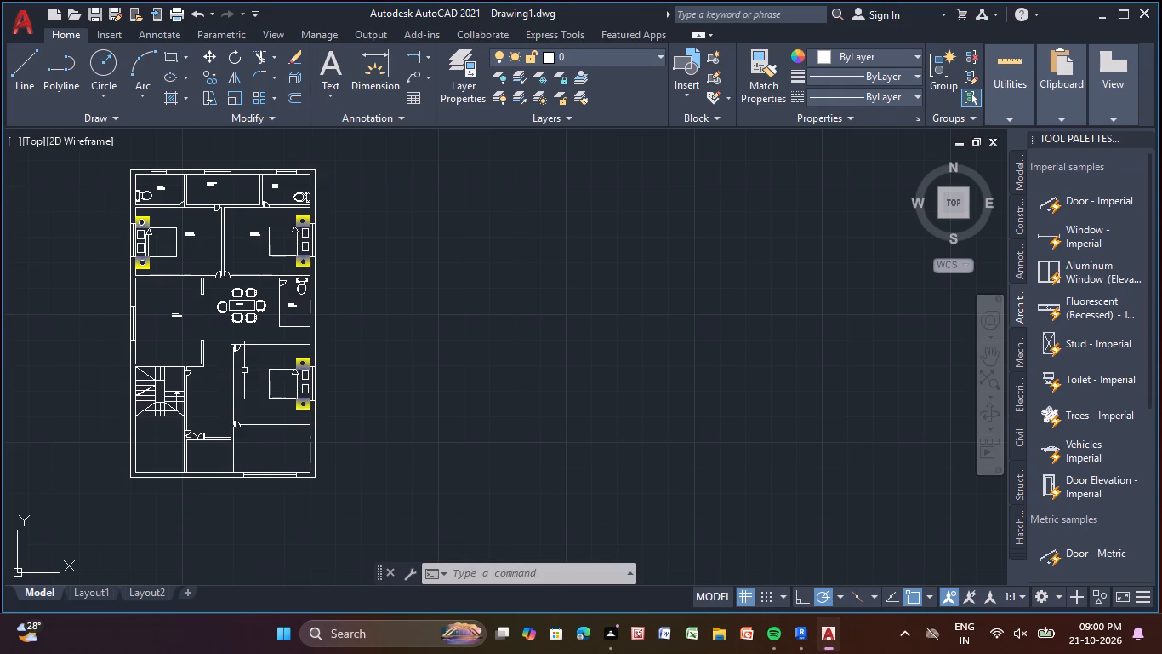
{"action": "left_click", "coordinate": [320, 70]}
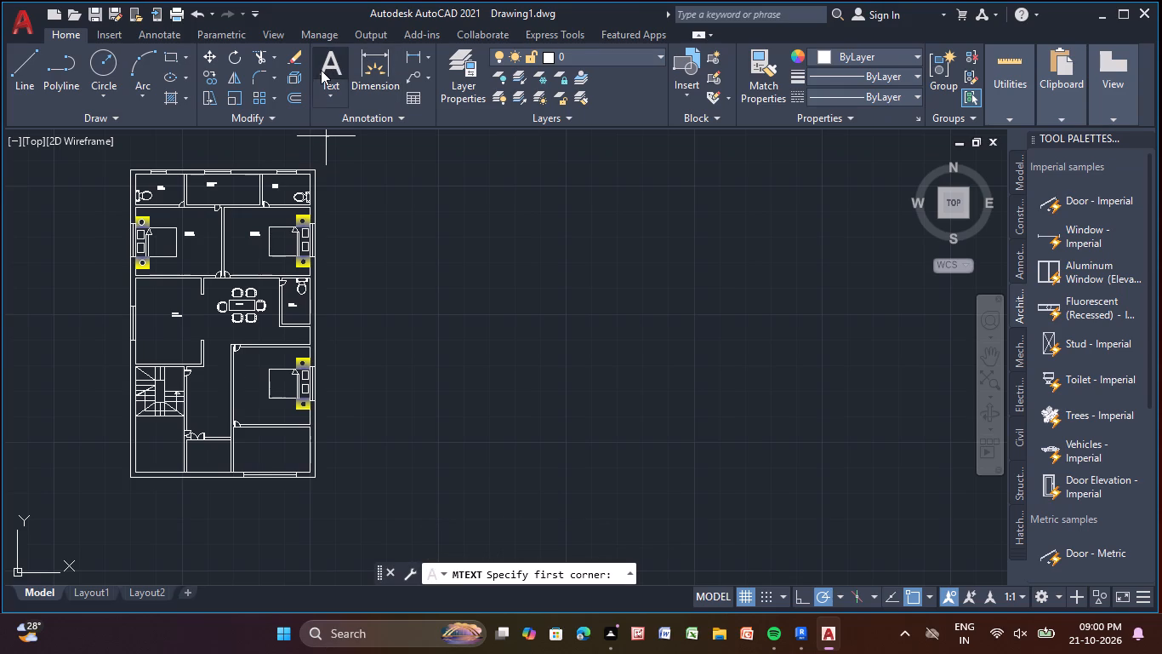
{"action": "middle_click_drag", "start_coordinate": [242, 391], "coordinate": [241, 391]}
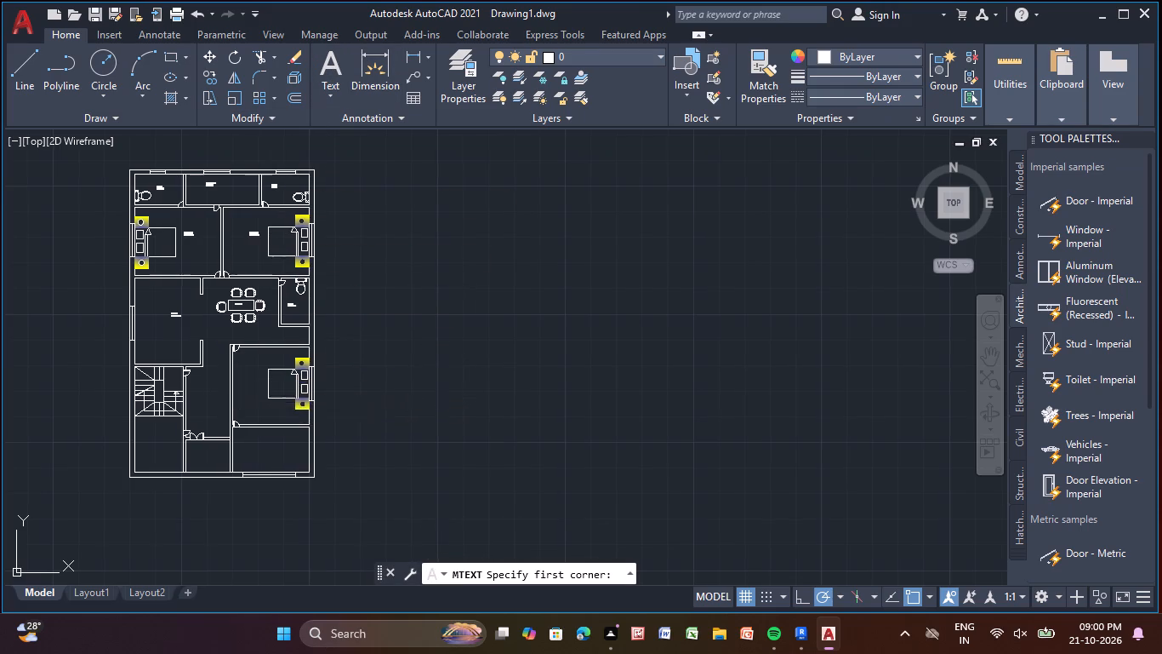
{"action": "middle_click_drag", "start_coordinate": [241, 391], "coordinate": [231, 363]}
{"action": "scroll", "coordinate": [231, 355], "scroll_direction": "up", "scroll_amount": 3}
{"action": "left_click_drag", "start_coordinate": [218, 348], "coordinate": [217, 361]}
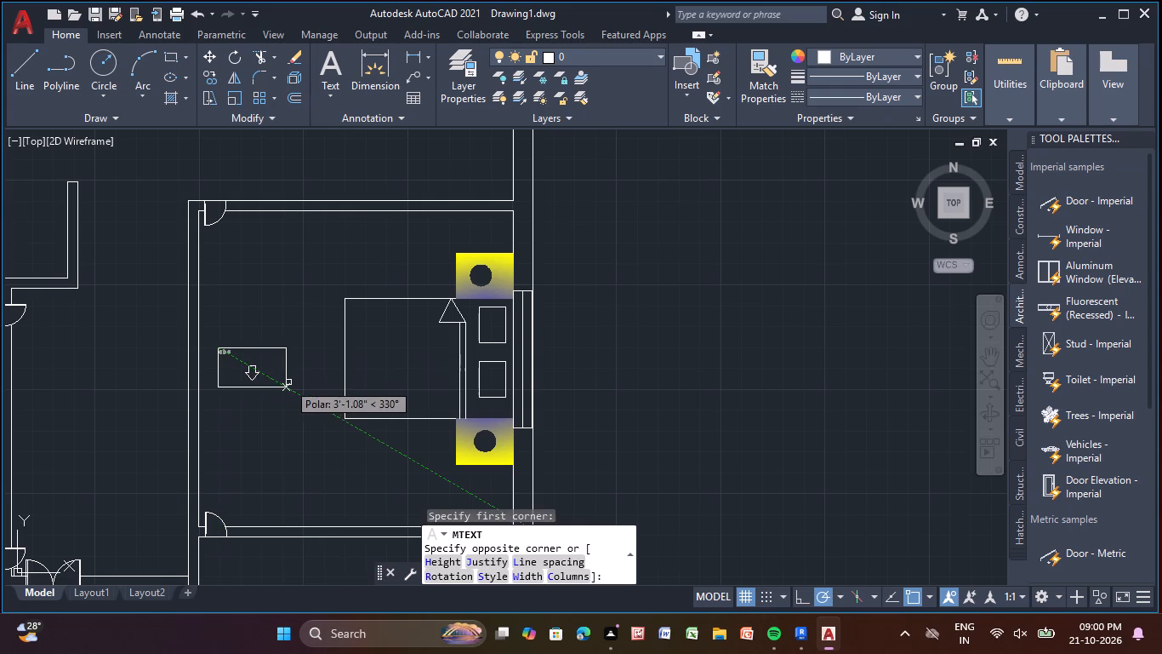
{"action": "left_click", "coordinate": [289, 382]}
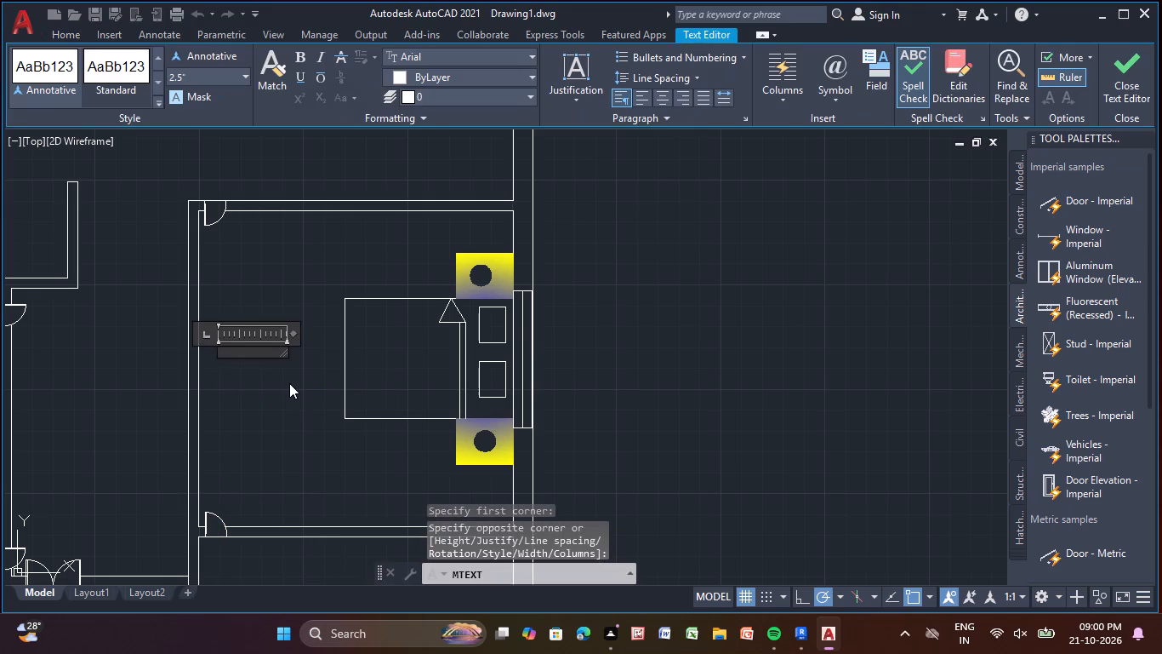
{"action": "key", "text": "b"}
{"action": "type", "text": "ed r"}
{"action": "type", "text": "om"}
{"action": "key", "text": "Return"}
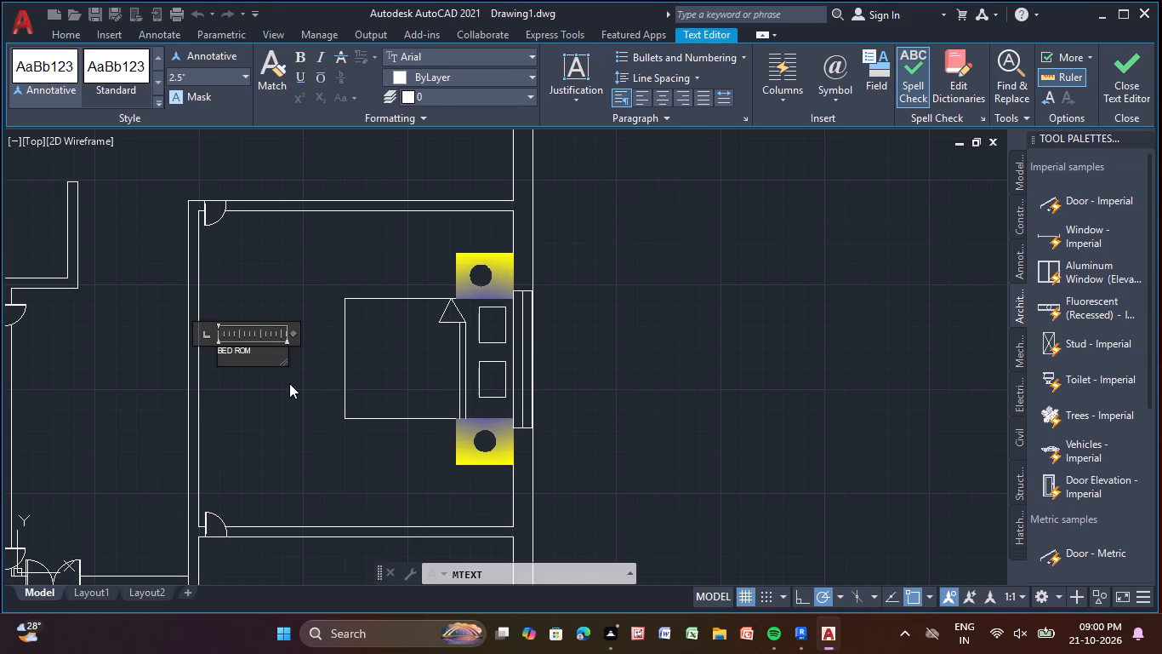
{"action": "type", "text": "13'-0"}
{"action": "type", "text": "\"x13'-0\""}
{"action": "key", "text": "Return"}
{"action": "right_click_drag", "start_coordinate": [279, 435], "coordinate": [276, 438]}
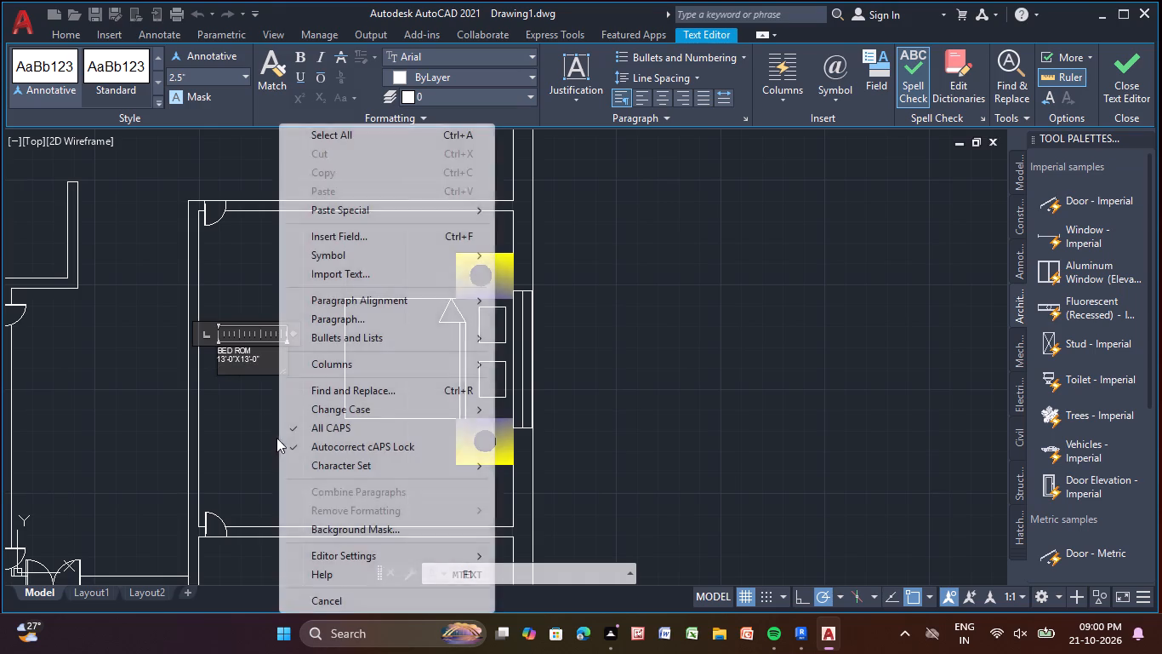
{"action": "right_click_drag", "start_coordinate": [276, 438], "coordinate": [259, 451]}
{"action": "left_click", "coordinate": [249, 461]}
Add a multiline text label reading LAWN in the southeast corner room, directly south of the labelled BED ROM.
{"action": "scroll", "coordinate": [249, 459], "scroll_direction": "down", "scroll_amount": 5}
{"action": "middle_click_drag", "start_coordinate": [251, 458], "coordinate": [271, 375]}
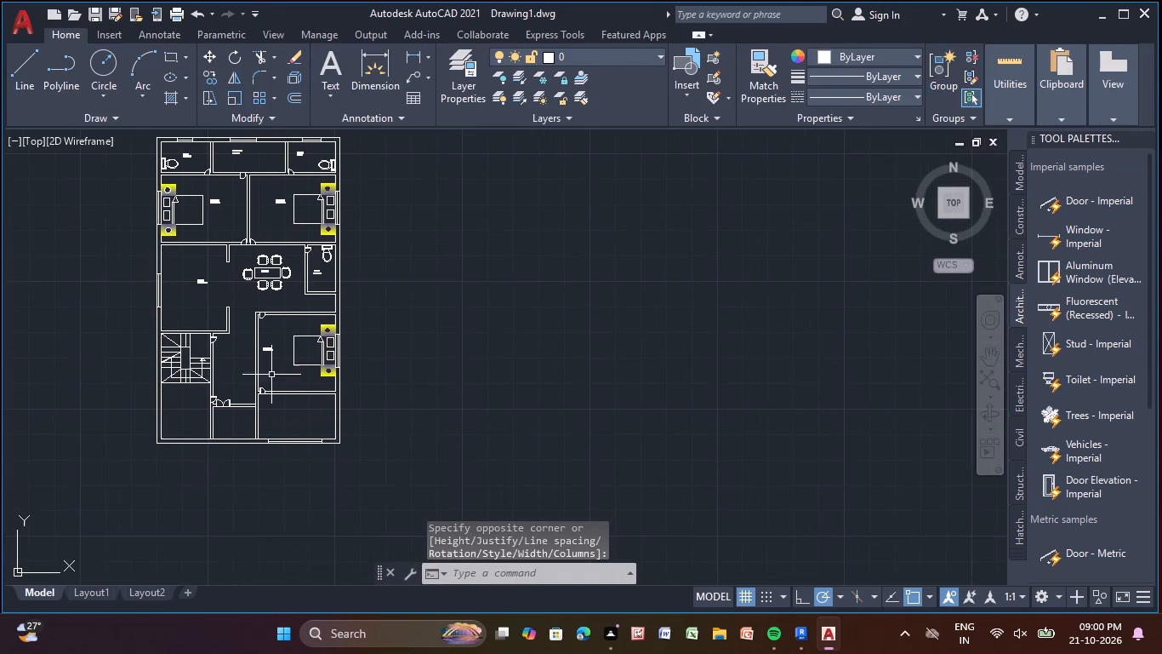
{"action": "scroll", "coordinate": [275, 426], "scroll_direction": "up", "scroll_amount": 1}
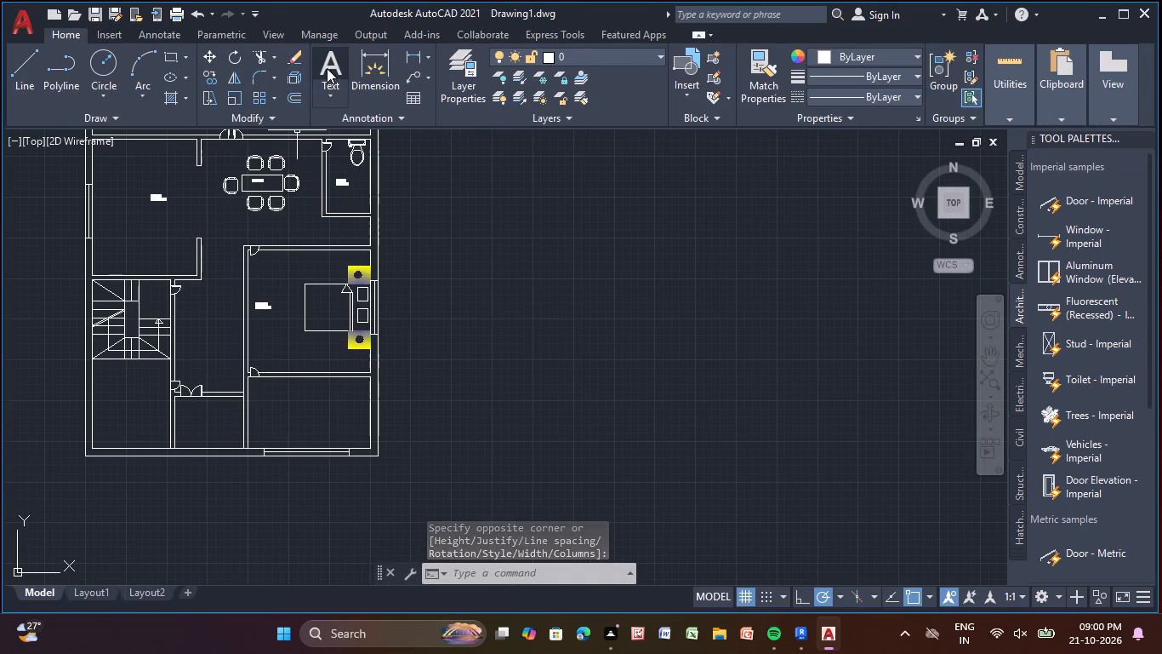
{"action": "left_click", "coordinate": [328, 67]}
{"action": "left_click", "coordinate": [285, 400]}
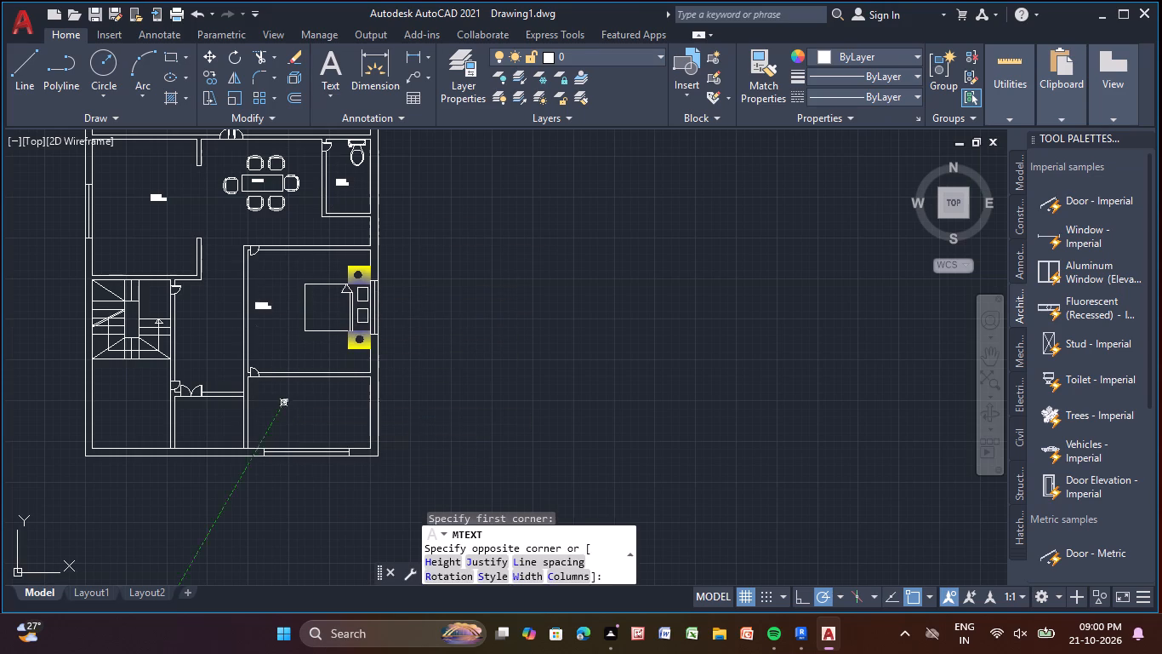
{"action": "left_click", "coordinate": [342, 415]}
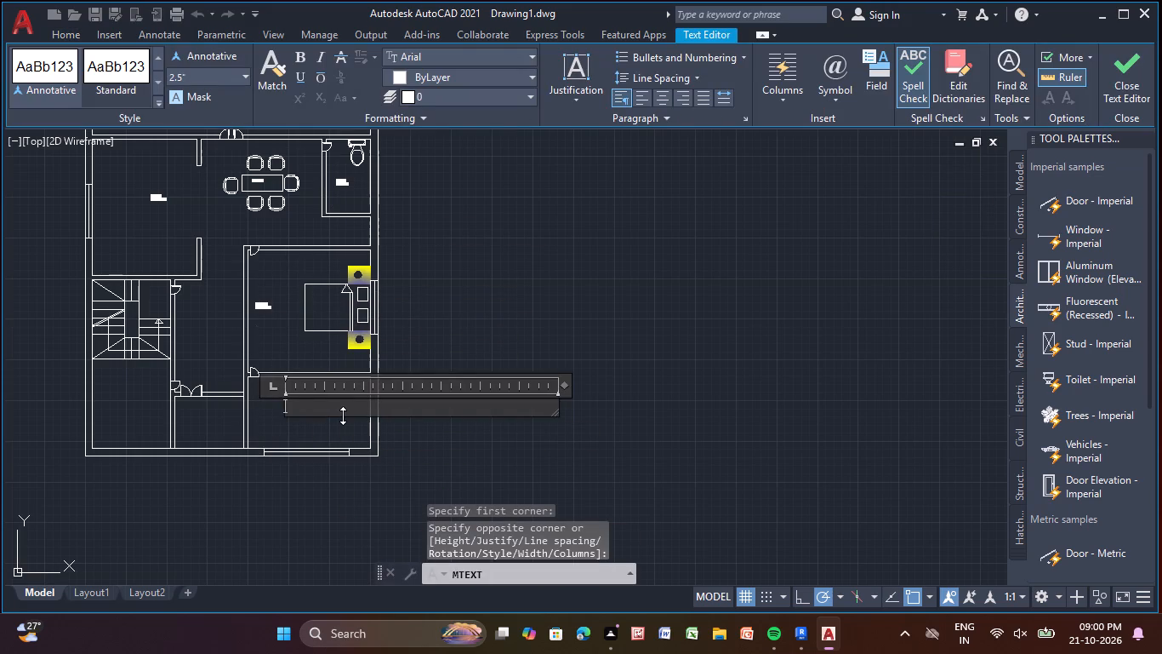
{"action": "type", "text": "la"}
{"action": "key", "text": "w"}
{"action": "key", "text": "n"}
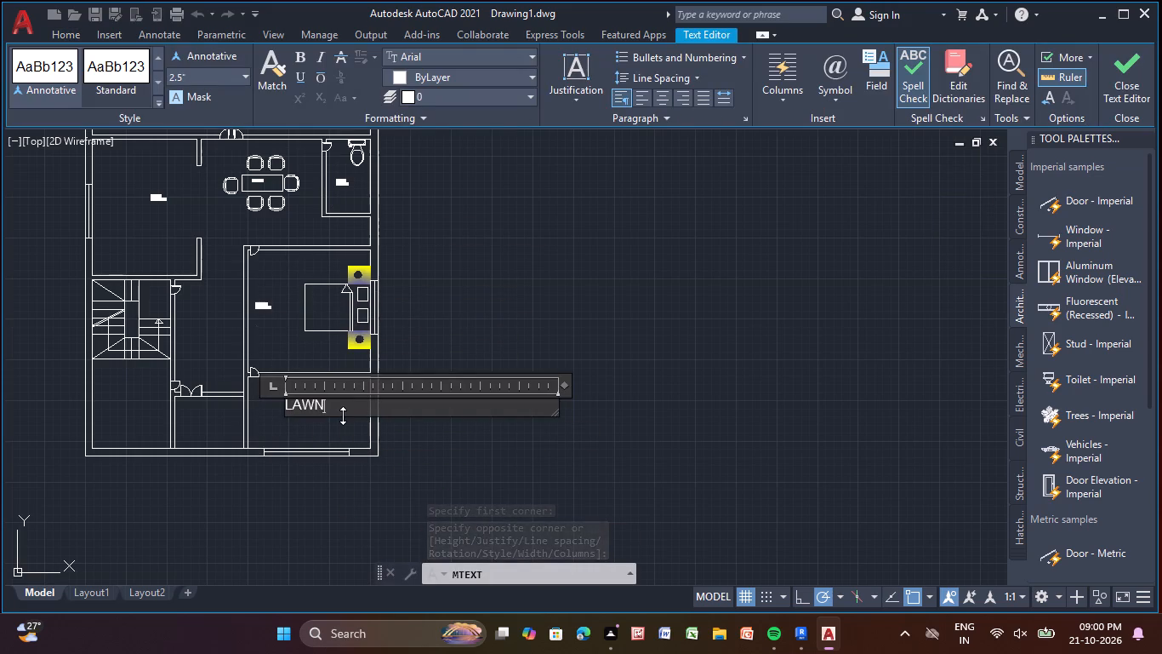
{"action": "right_click_drag", "start_coordinate": [368, 549], "coordinate": [366, 564]}
{"action": "left_click", "coordinate": [282, 545]}
Add a multiline text label reading HALL in the space between the staircase and the southeast bedroom.
{"action": "scroll", "coordinate": [282, 543], "scroll_direction": "down", "scroll_amount": 2}
{"action": "middle_click_drag", "start_coordinate": [283, 533], "coordinate": [288, 523]}
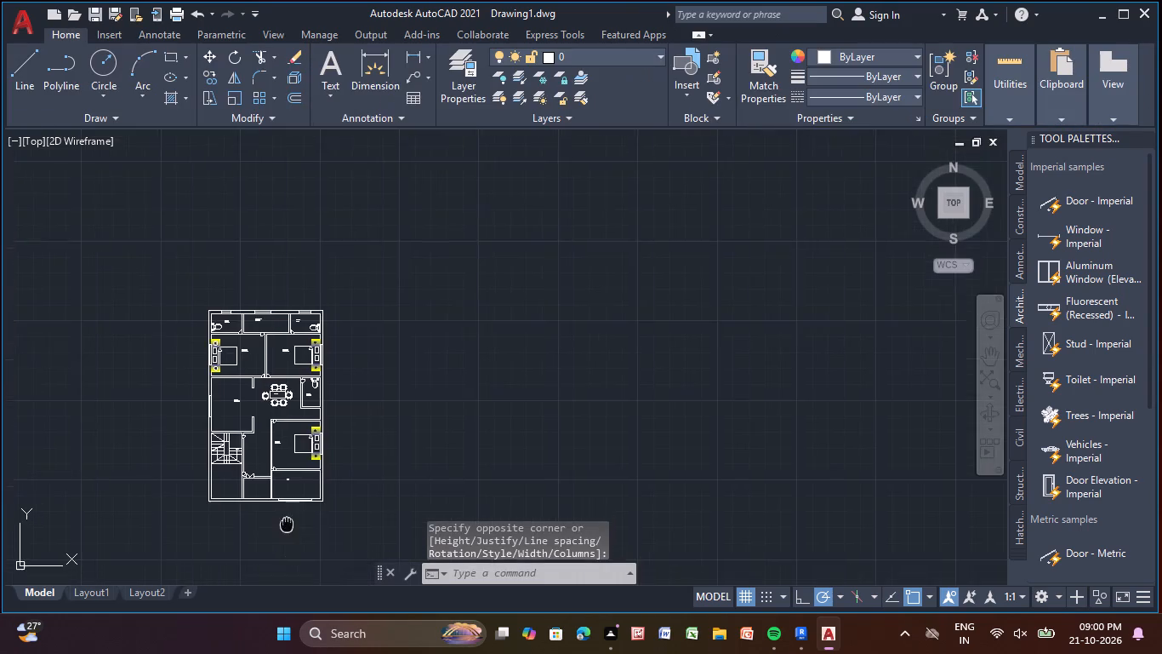
{"action": "middle_click_drag", "start_coordinate": [288, 523], "coordinate": [312, 455]}
{"action": "scroll", "coordinate": [289, 444], "scroll_direction": "up", "scroll_amount": 2}
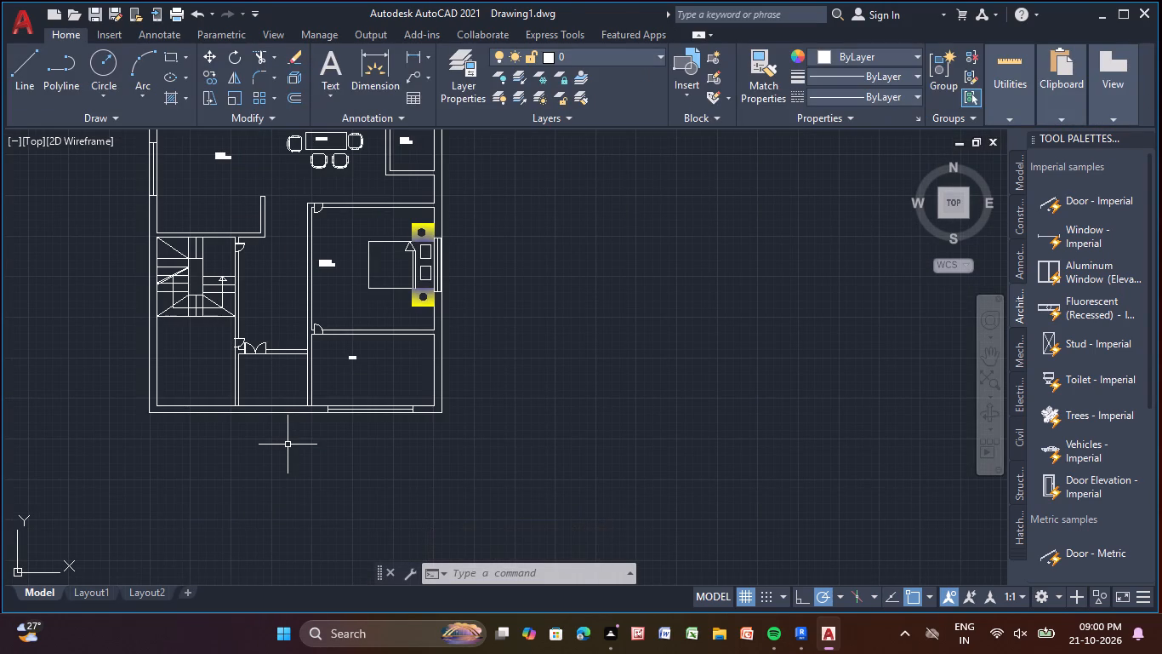
{"action": "scroll", "coordinate": [266, 319], "scroll_direction": "up", "scroll_amount": 1}
{"action": "middle_click_drag", "start_coordinate": [264, 319], "coordinate": [191, 385]}
{"action": "left_click", "coordinate": [328, 66]}
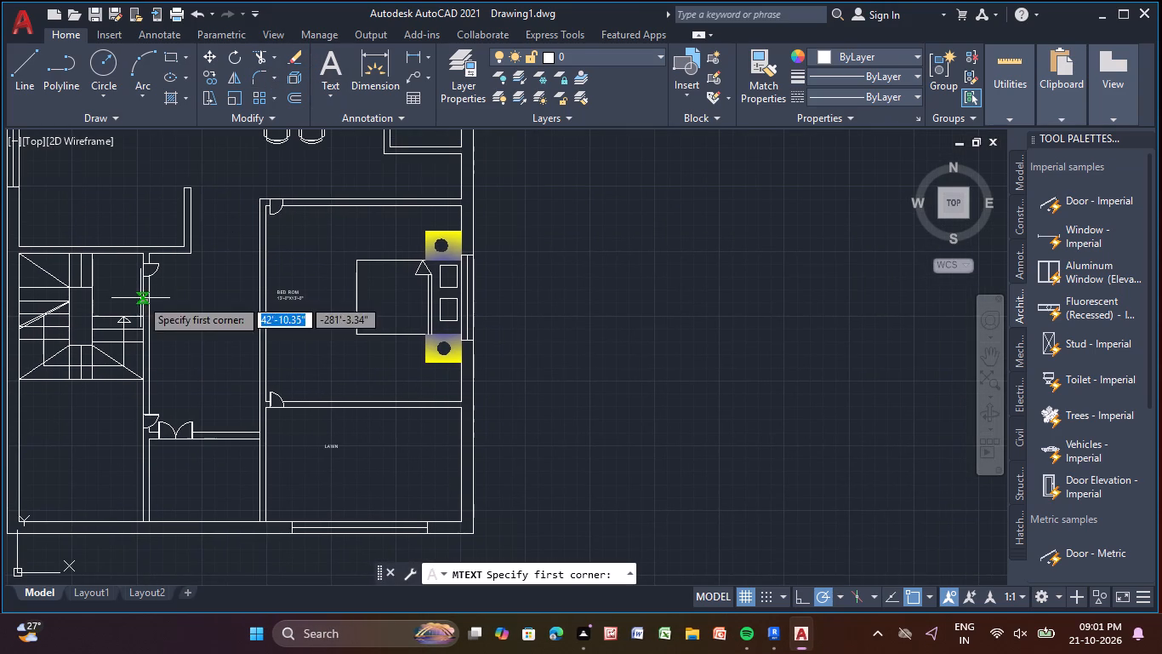
{"action": "scroll", "coordinate": [161, 341], "scroll_direction": "up", "scroll_amount": 2}
{"action": "left_click", "coordinate": [200, 290]}
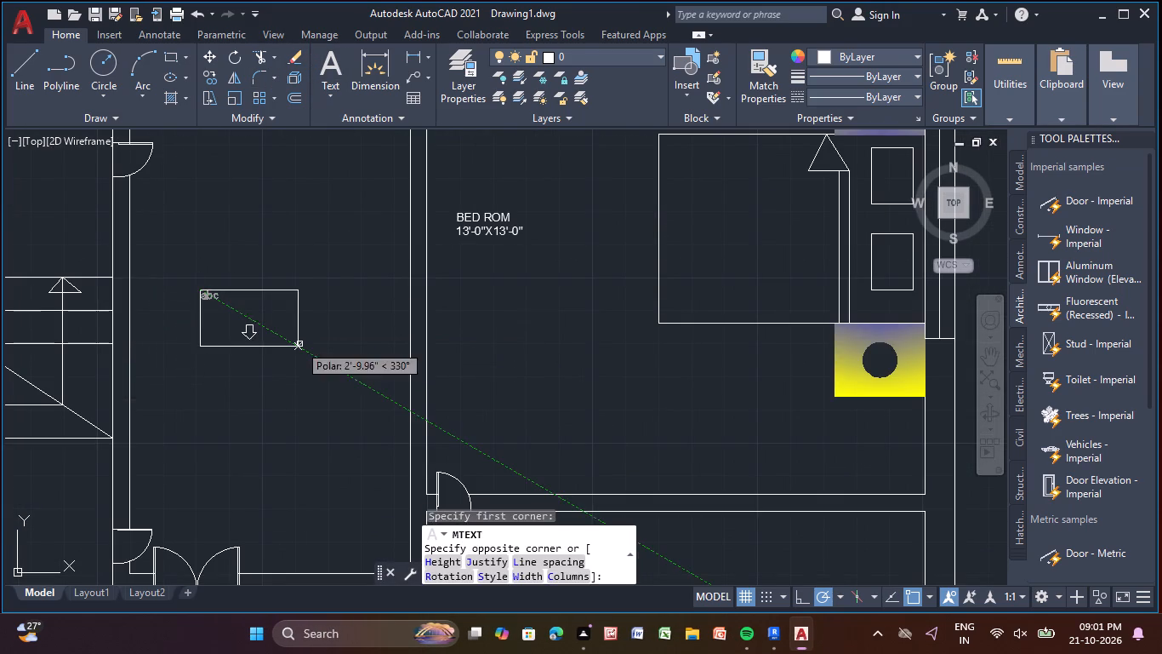
{"action": "left_click", "coordinate": [301, 347]}
{"action": "type", "text": "hall"}
{"action": "right_click", "coordinate": [302, 349]}
{"action": "left_click", "coordinate": [164, 423]}
Add a multiline text label reading ENTRY at the small single door just west of the hall's double door.
{"action": "scroll", "coordinate": [164, 424], "scroll_direction": "down", "scroll_amount": 3}
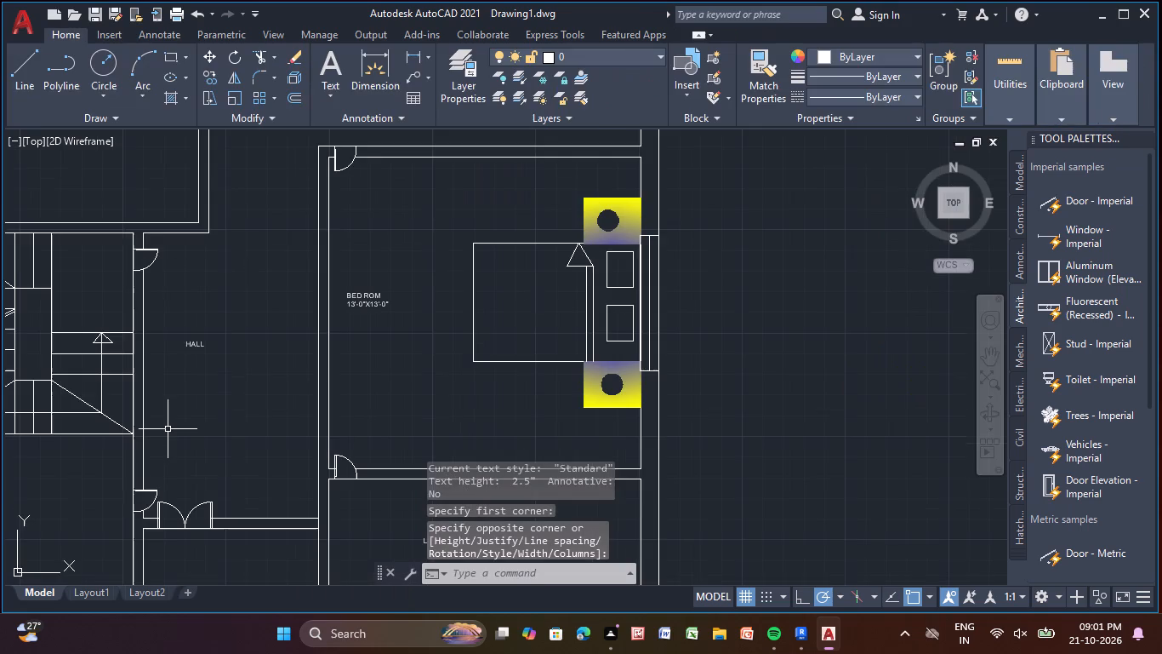
{"action": "middle_click_drag", "start_coordinate": [179, 424], "coordinate": [266, 414]}
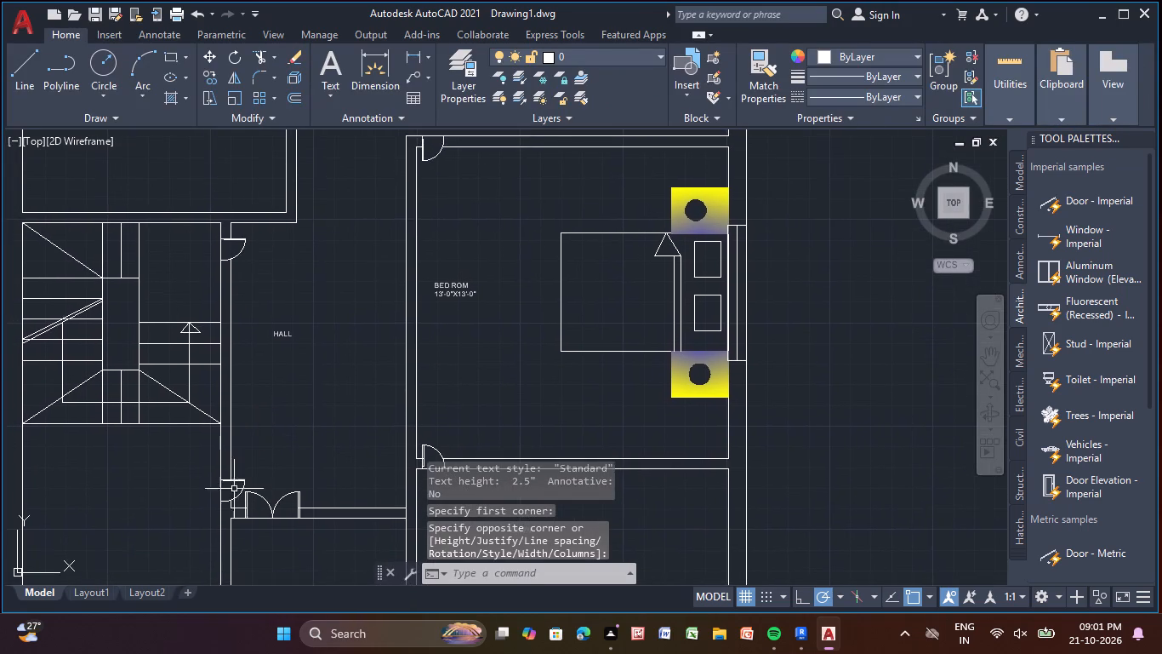
{"action": "scroll", "coordinate": [230, 500], "scroll_direction": "up", "scroll_amount": 5}
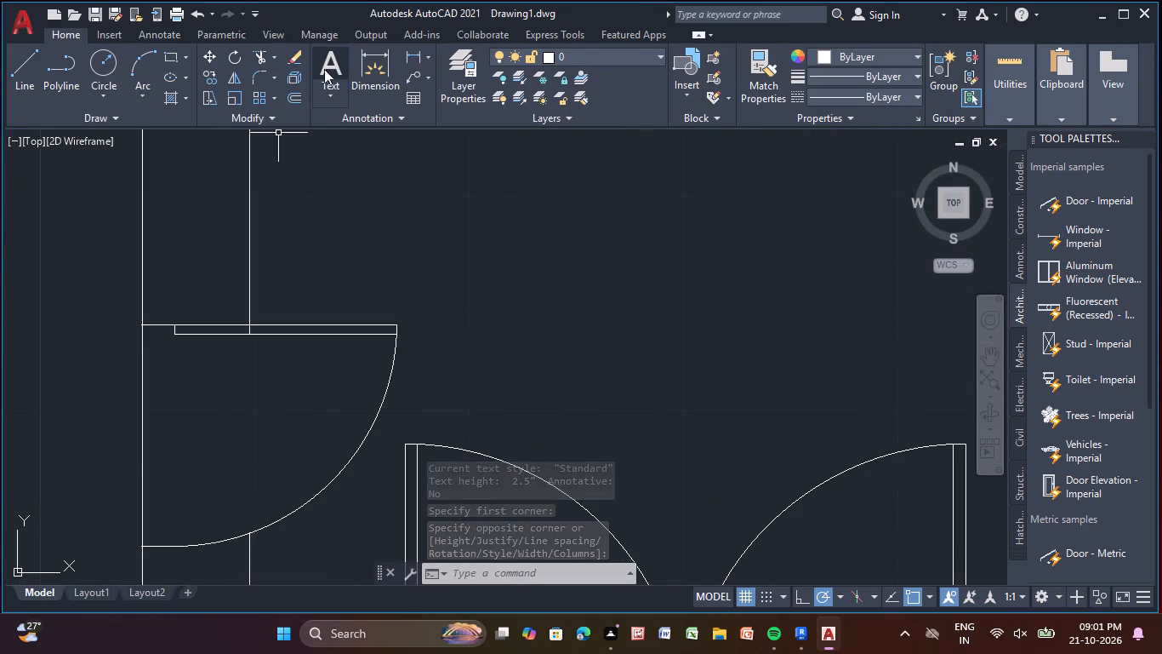
{"action": "left_click_drag", "start_coordinate": [324, 72], "coordinate": [321, 89]}
{"action": "left_click", "coordinate": [210, 388]}
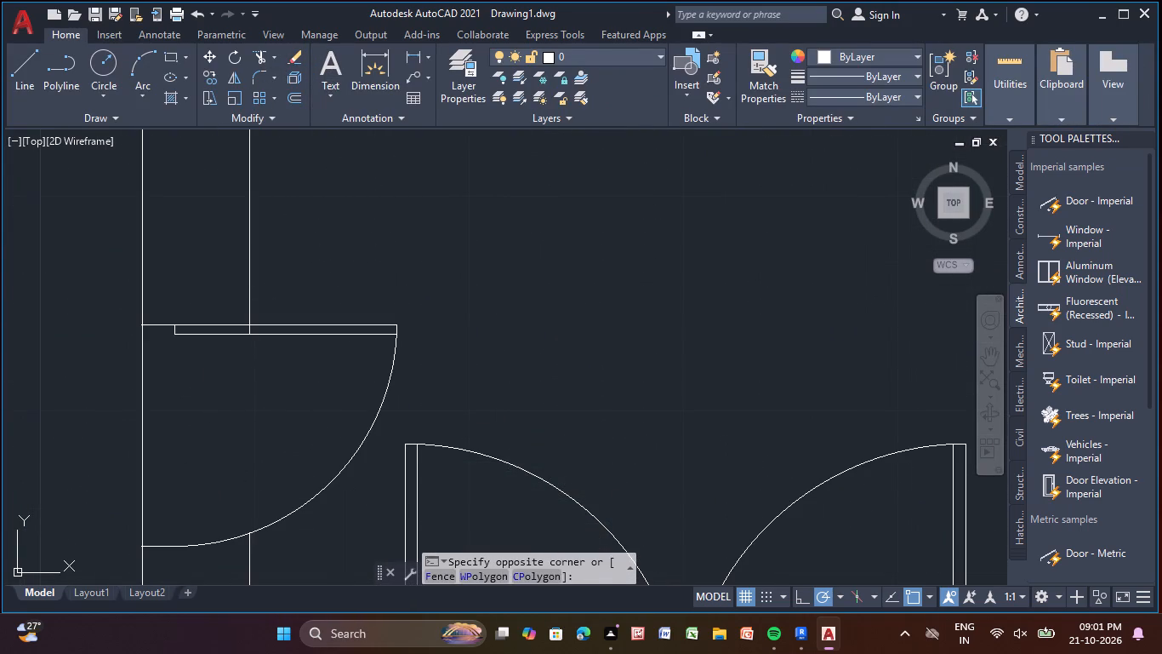
{"action": "left_click", "coordinate": [237, 468]}
{"action": "left_click", "coordinate": [333, 60]}
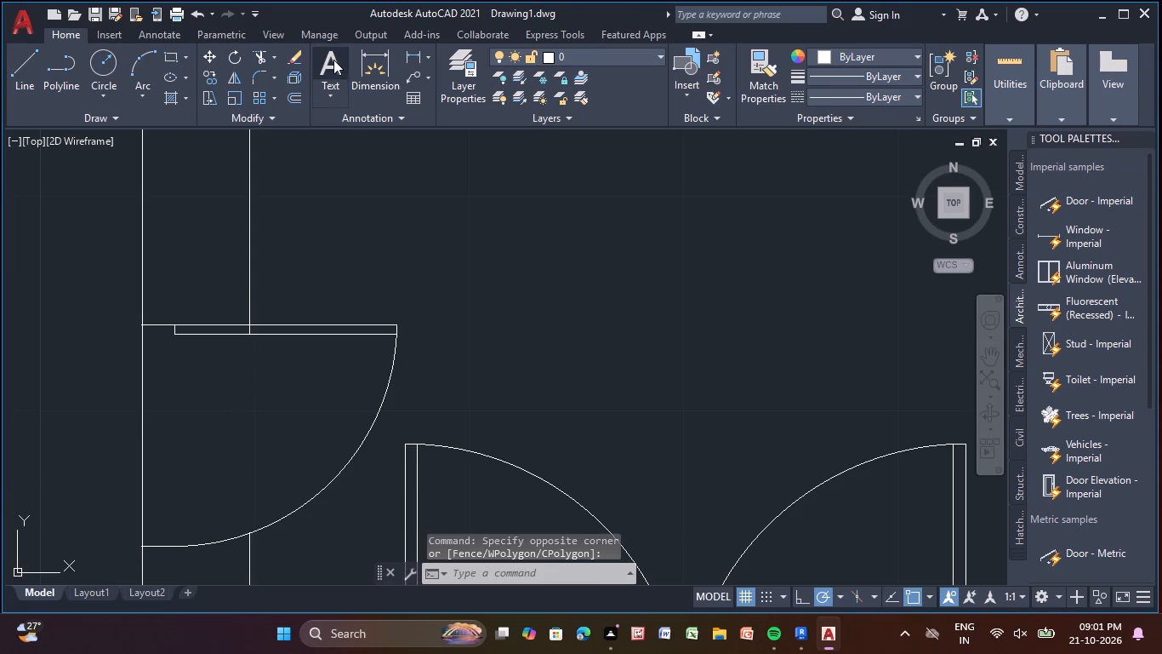
{"action": "left_click", "coordinate": [169, 400]}
{"action": "left_click", "coordinate": [265, 433]}
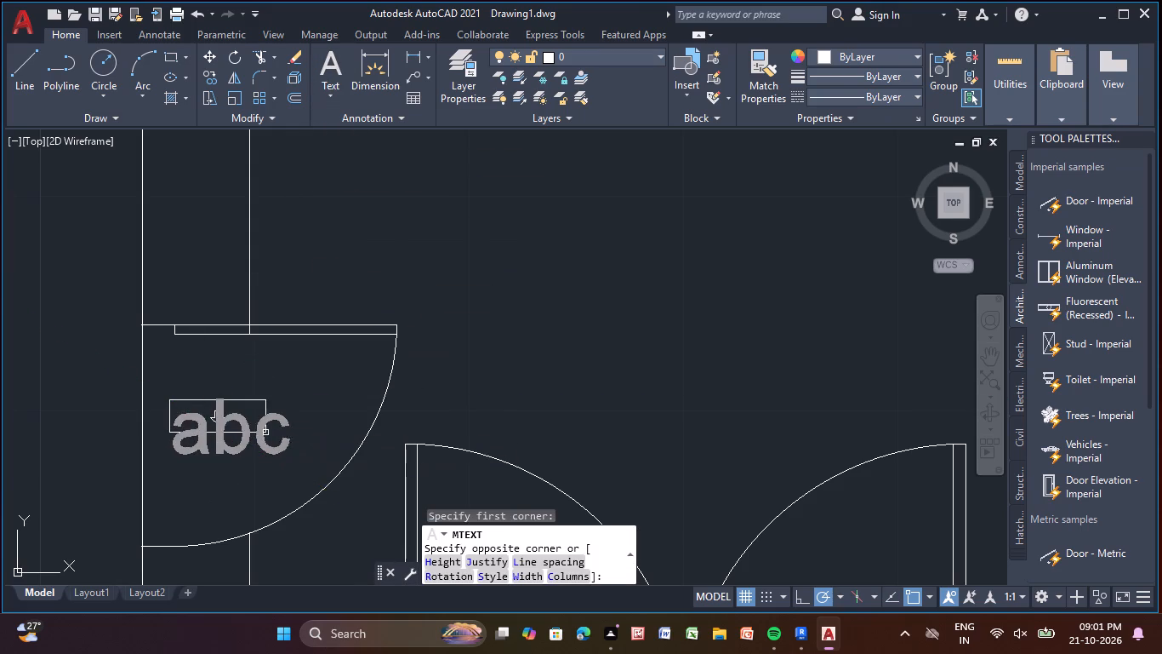
{"action": "type", "text": "entry"}
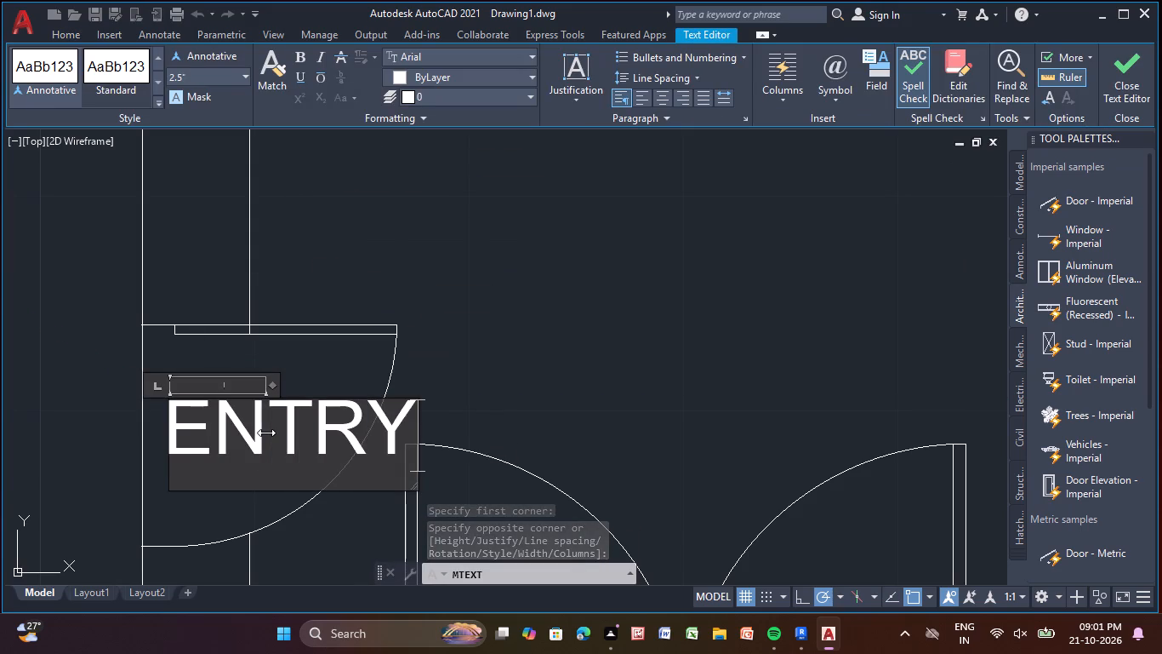
{"action": "scroll", "coordinate": [275, 454], "scroll_direction": "down", "scroll_amount": 1}
{"action": "right_click", "coordinate": [275, 457]}
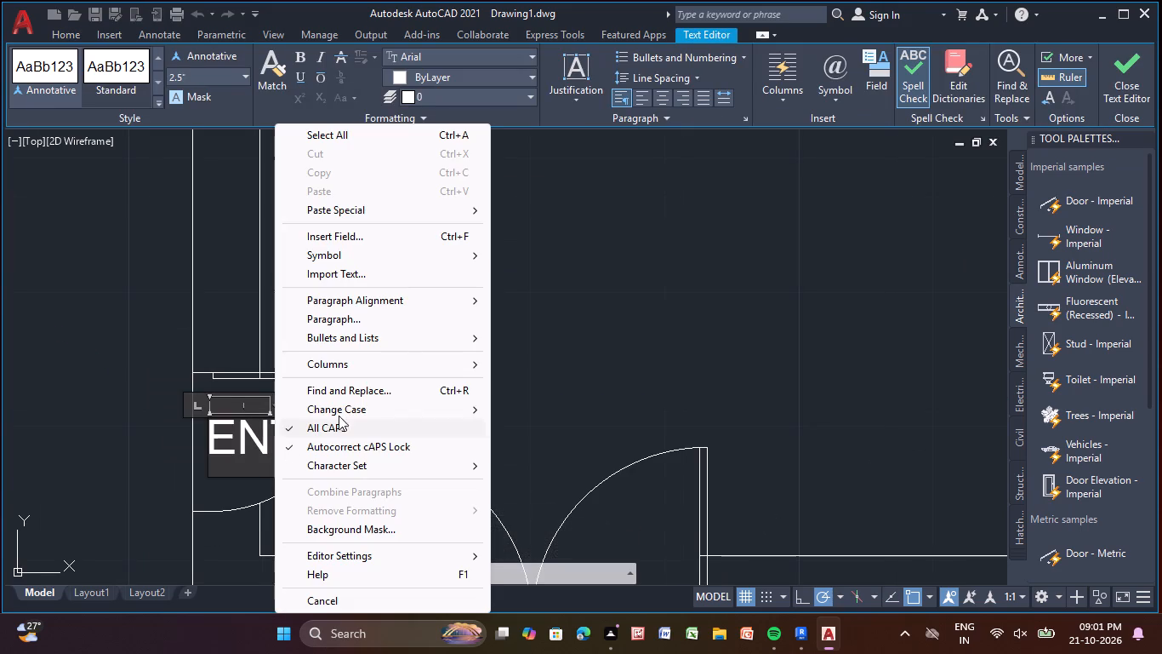
{"action": "left_click_drag", "start_coordinate": [509, 346], "coordinate": [498, 343]}
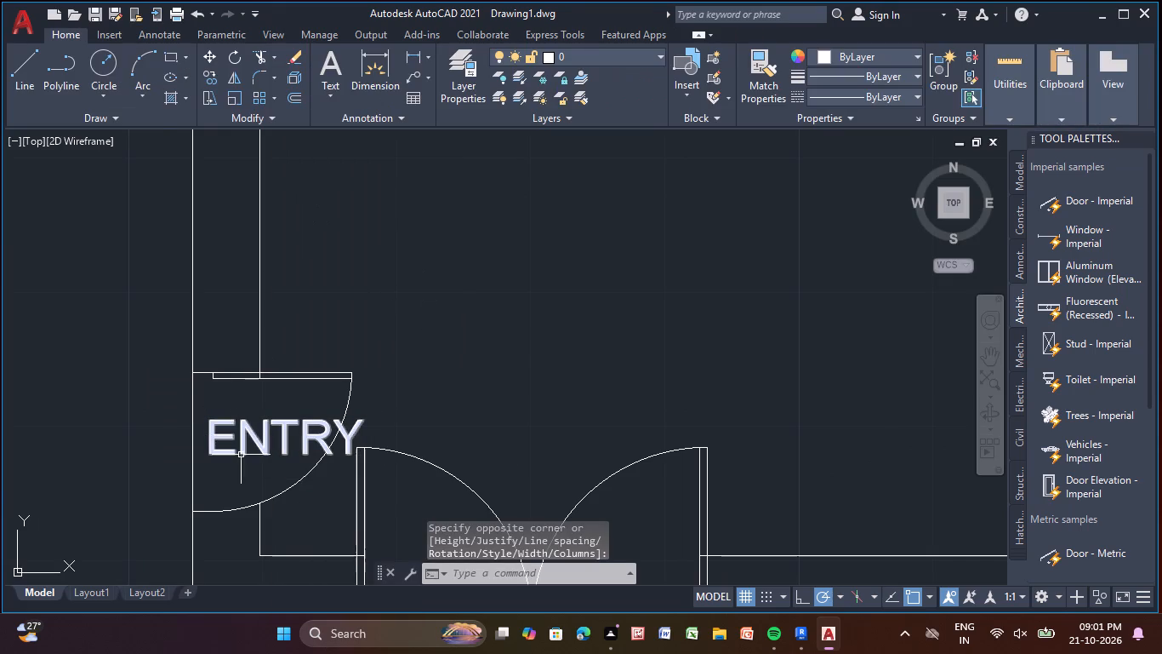
Add a multiline text label reading STARIRS in the open area above the staircase's direction arrow.
{"action": "scroll", "coordinate": [238, 436], "scroll_direction": "down", "scroll_amount": 2}
{"action": "middle_click_drag", "start_coordinate": [235, 428], "coordinate": [242, 322]}
{"action": "scroll", "coordinate": [206, 368], "scroll_direction": "down", "scroll_amount": 2}
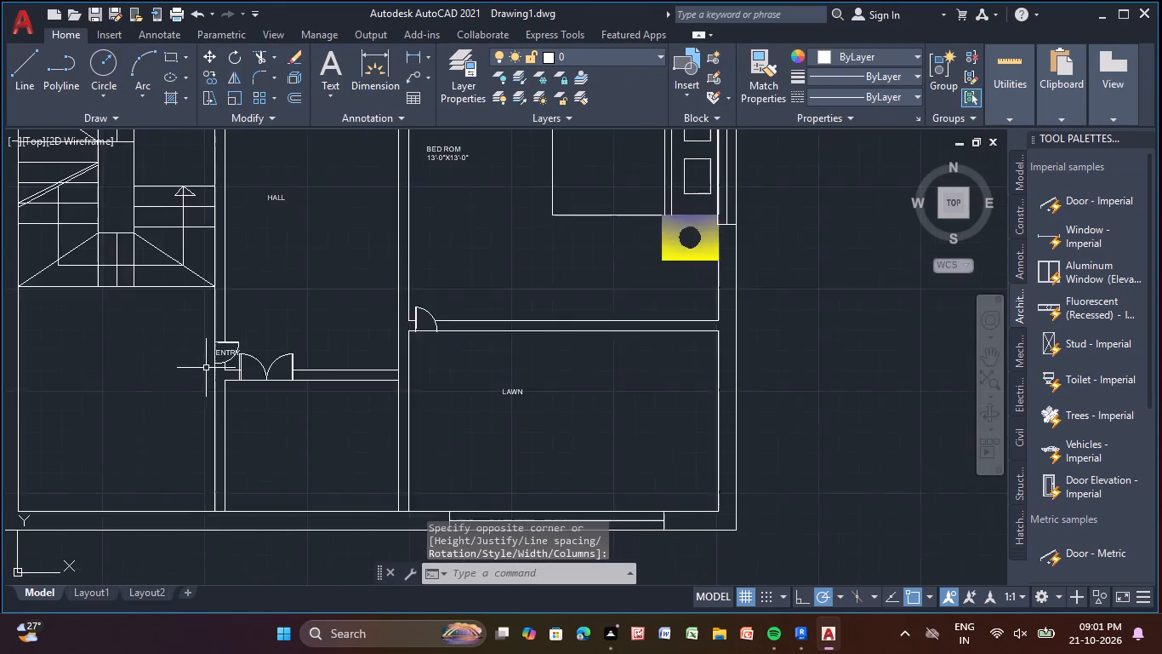
{"action": "middle_click_drag", "start_coordinate": [206, 368], "coordinate": [291, 349]}
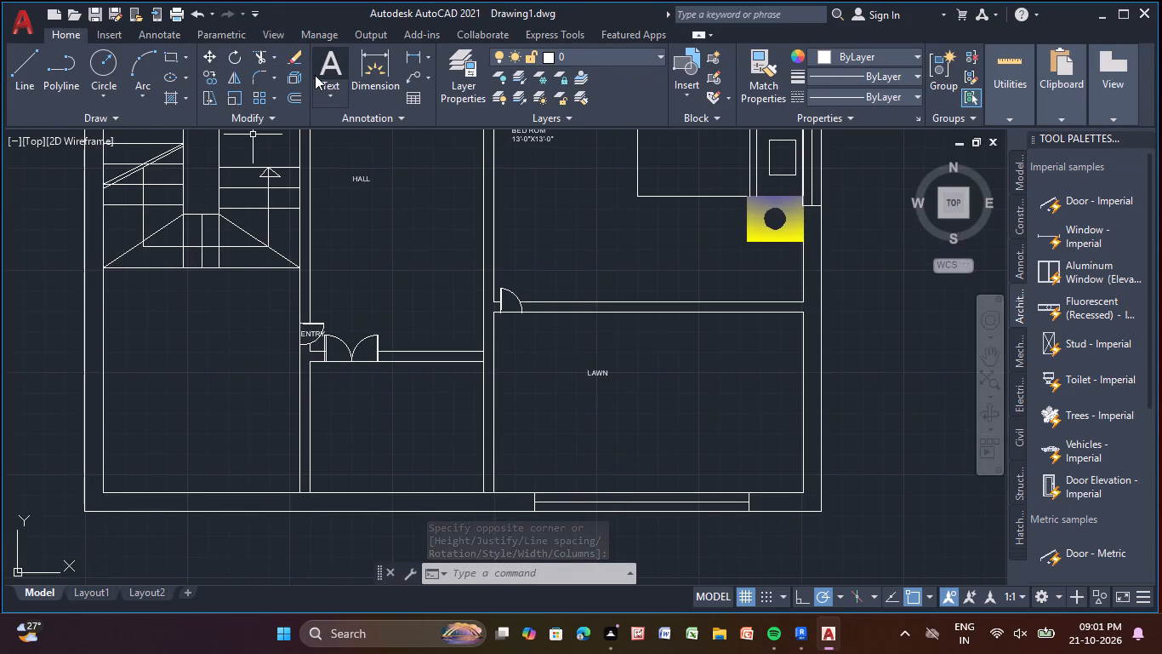
{"action": "left_click", "coordinate": [315, 75]}
{"action": "middle_click_drag", "start_coordinate": [202, 278], "coordinate": [164, 475]}
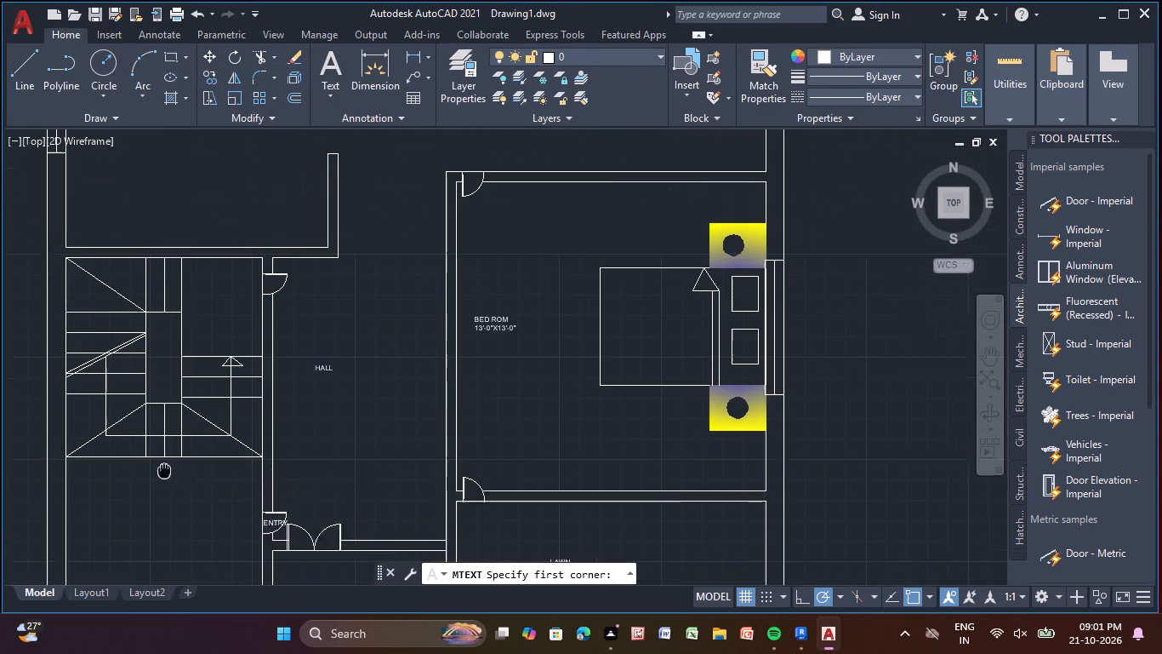
{"action": "middle_click_drag", "start_coordinate": [164, 475], "coordinate": [163, 484]}
{"action": "left_click", "coordinate": [190, 320]}
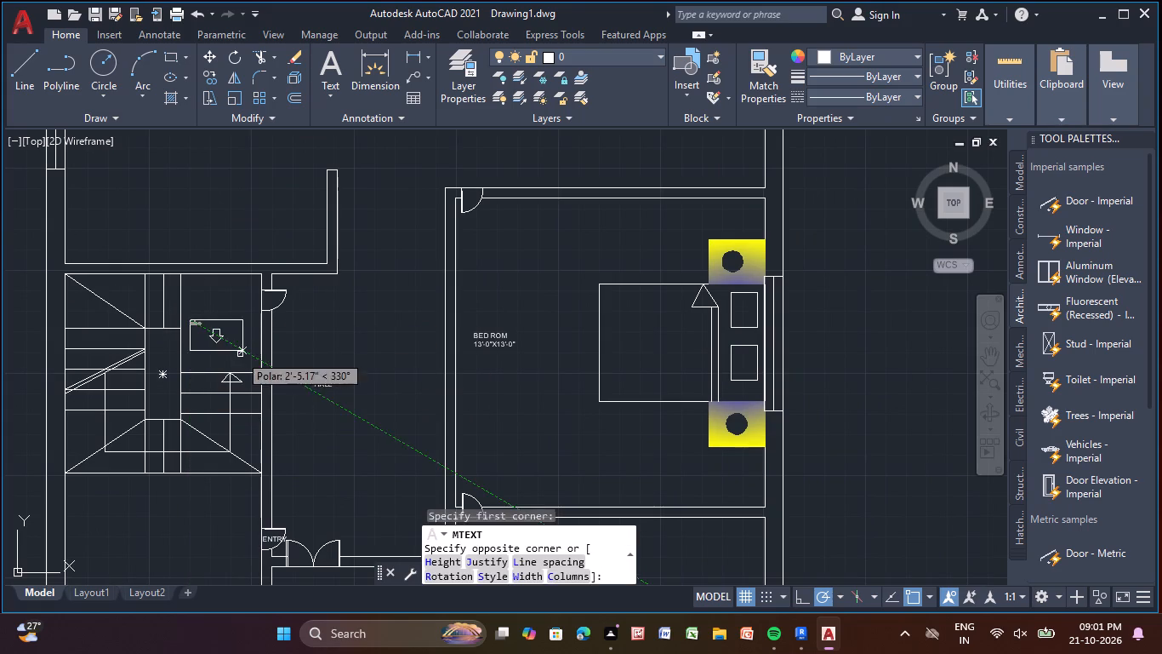
{"action": "left_click", "coordinate": [240, 354]}
{"action": "key", "text": "s"}
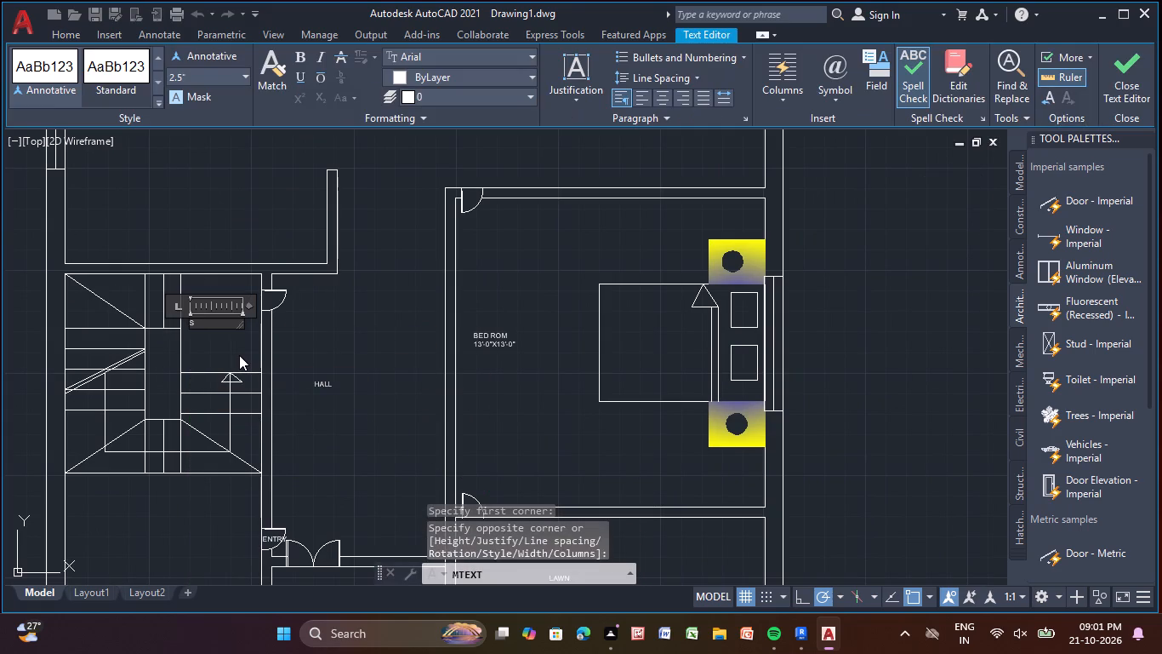
{"action": "type", "text": "tarira"}
{"action": "key", "text": "BackSpace"}
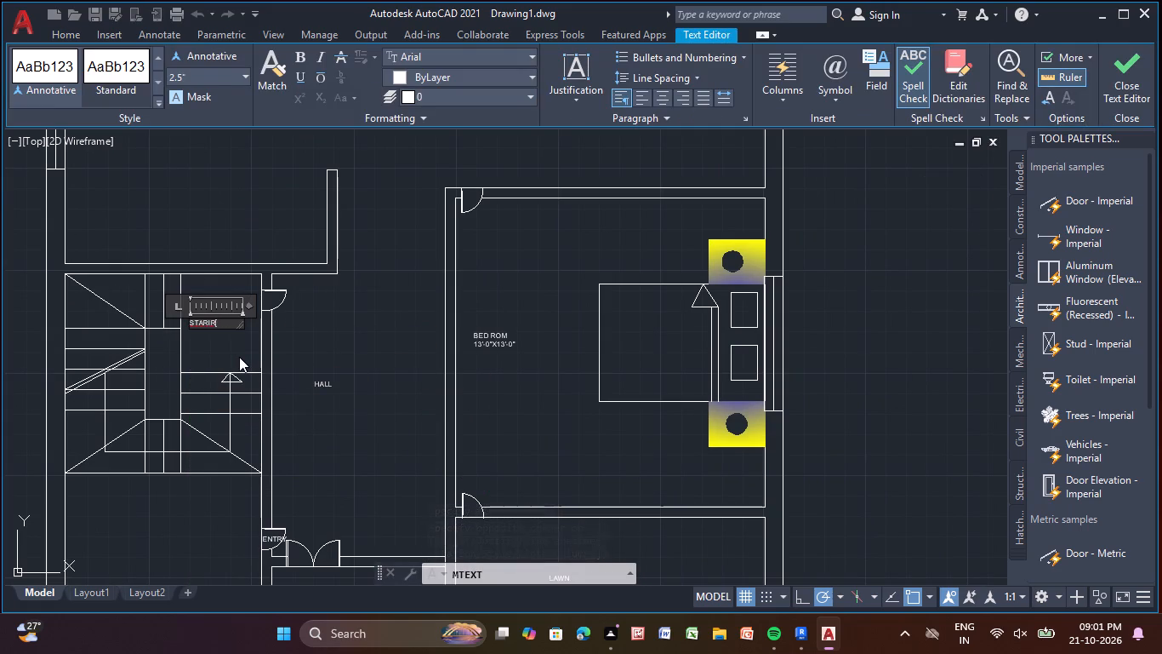
{"action": "key", "text": "s"}
{"action": "right_click", "coordinate": [212, 345]}
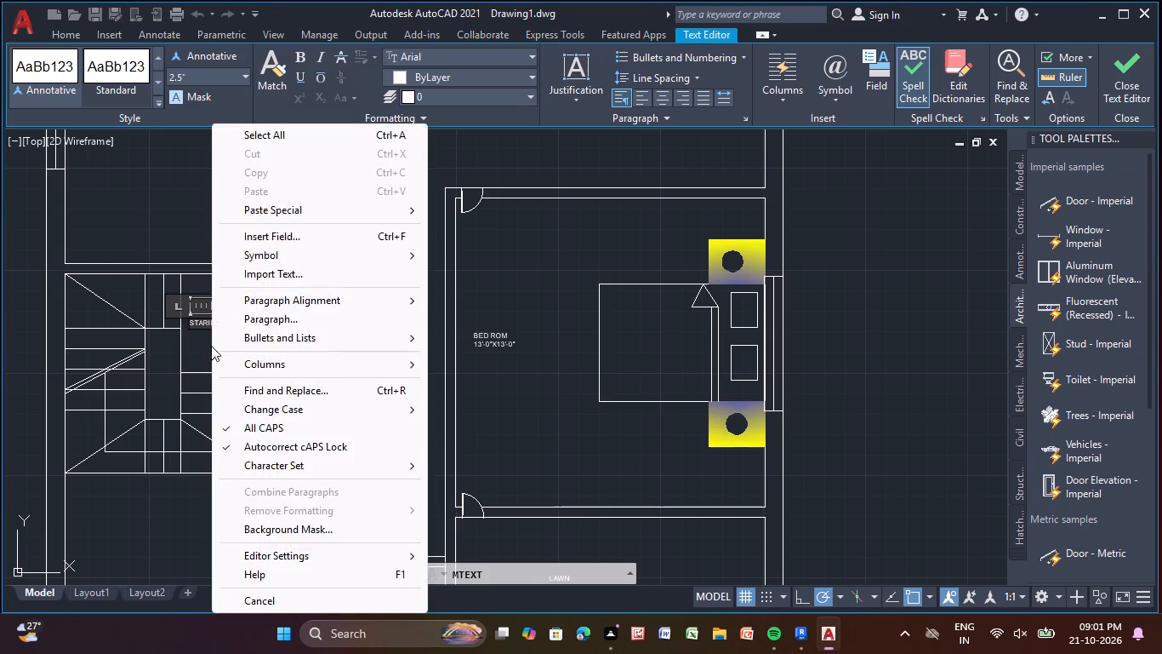
{"action": "left_click", "coordinate": [200, 354]}
{"action": "scroll", "coordinate": [202, 344], "scroll_direction": "down", "scroll_amount": 1}
{"action": "middle_click_drag", "start_coordinate": [202, 344], "coordinate": [175, 261]}
{"action": "scroll", "coordinate": [175, 261], "scroll_direction": "down", "scroll_amount": 1}
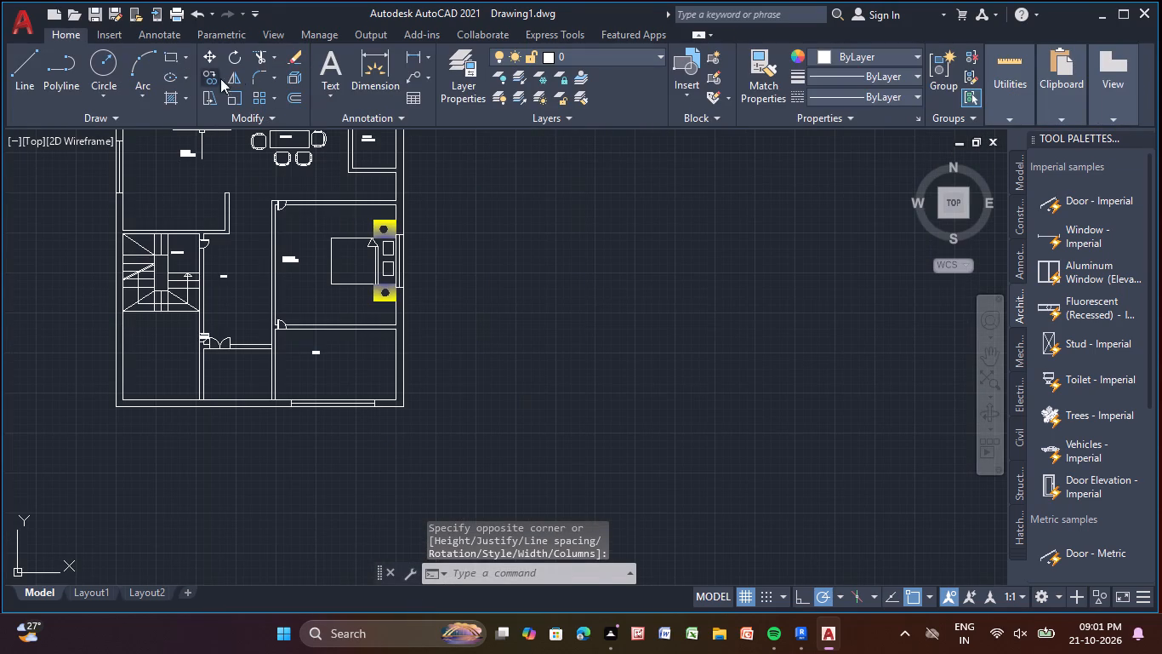
Add a multiline text label reading PORCH in the southwest room directly below the staircase.
{"action": "left_click", "coordinate": [324, 73]}
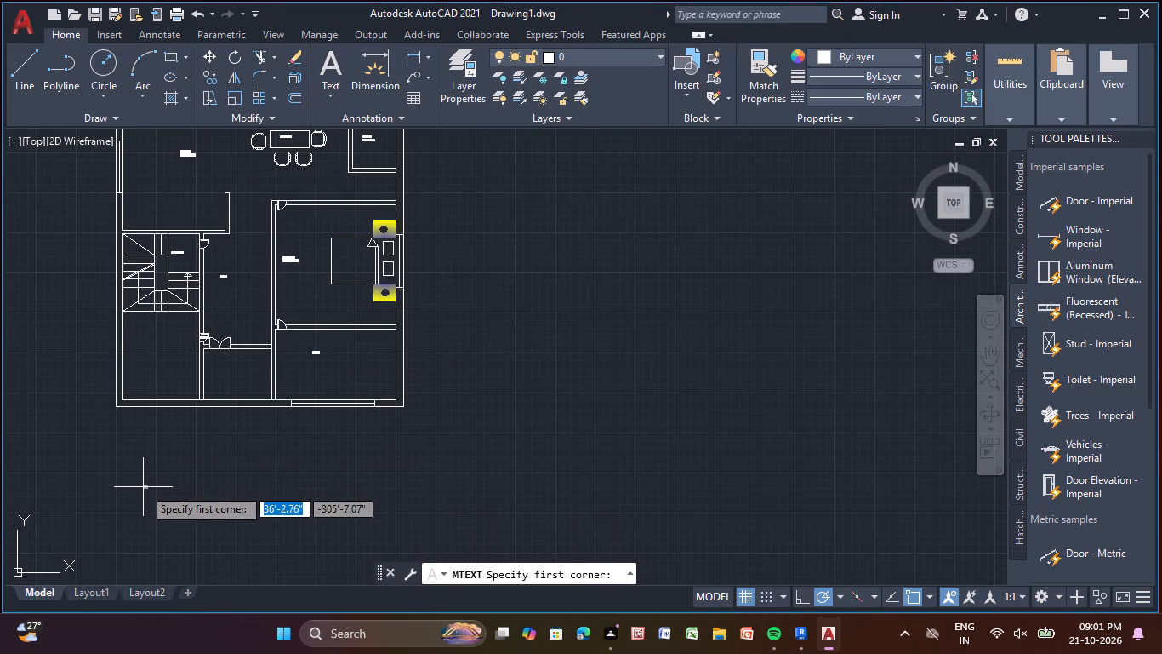
{"action": "middle_click_drag", "start_coordinate": [140, 481], "coordinate": [131, 445]}
{"action": "scroll", "coordinate": [157, 303], "scroll_direction": "up", "scroll_amount": 1}
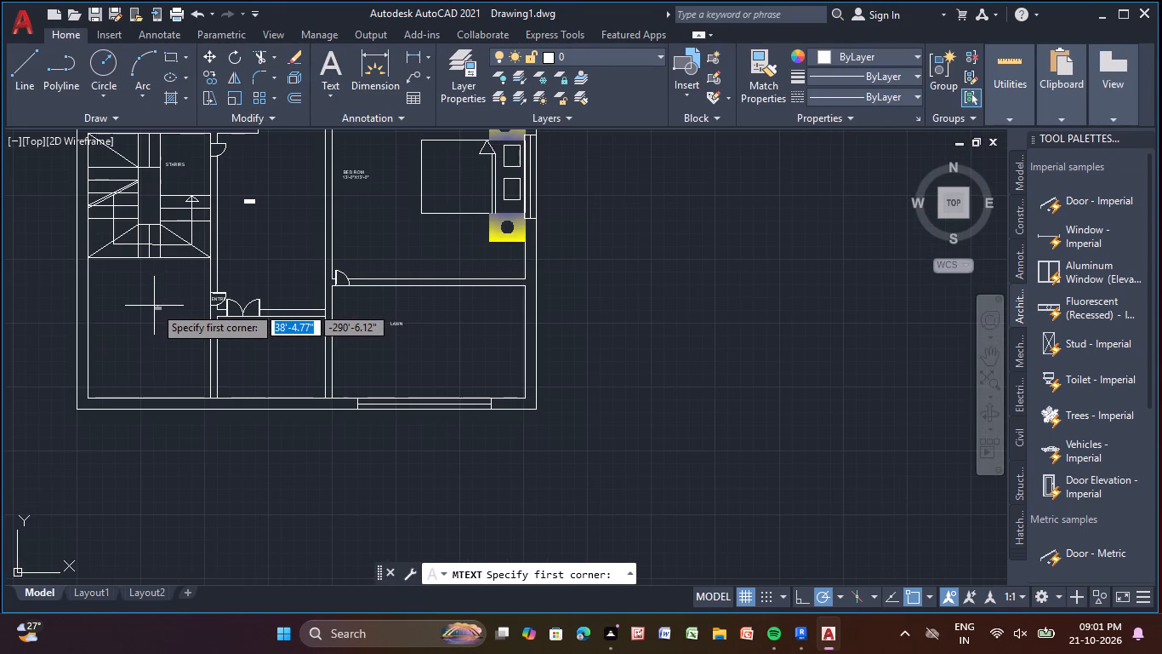
{"action": "scroll", "coordinate": [0, 353], "scroll_direction": "up", "scroll_amount": 1}
{"action": "left_click", "coordinate": [142, 282]}
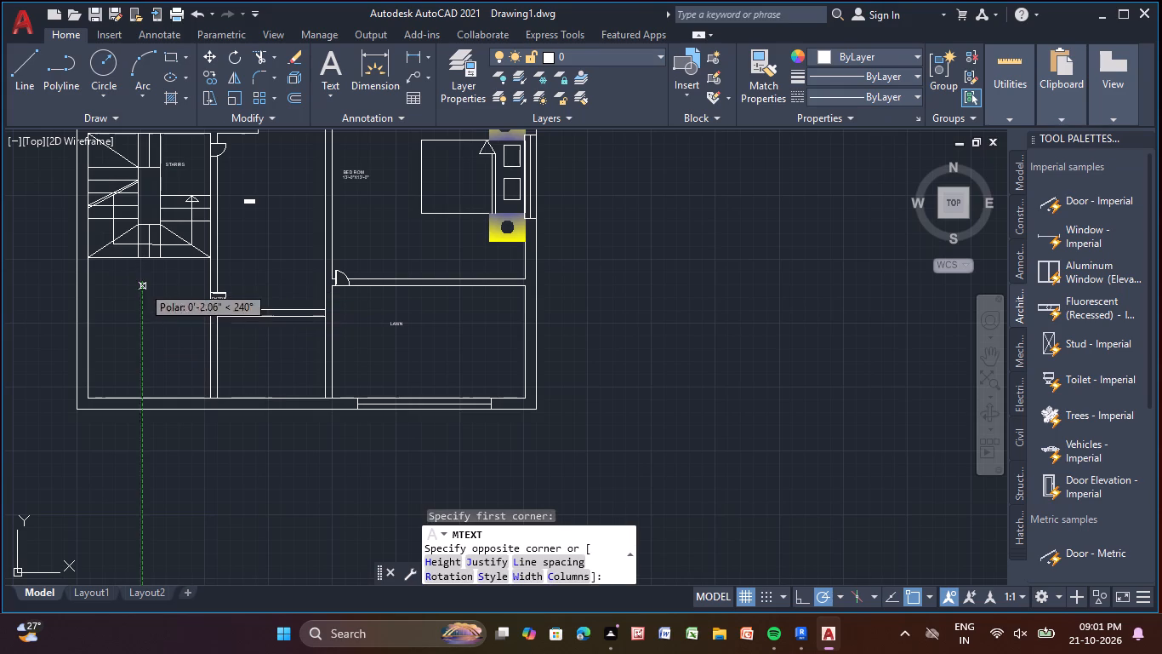
{"action": "left_click", "coordinate": [185, 322]}
{"action": "type", "text": "porx"}
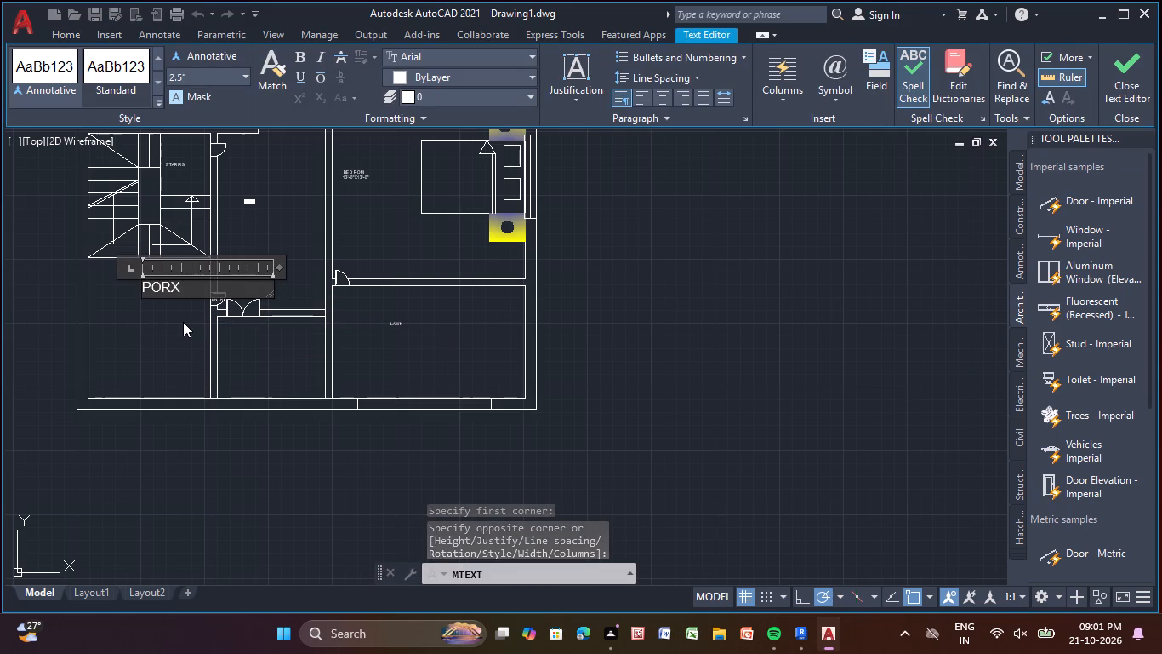
{"action": "key", "text": "BackSpace"}
{"action": "key", "text": "c"}
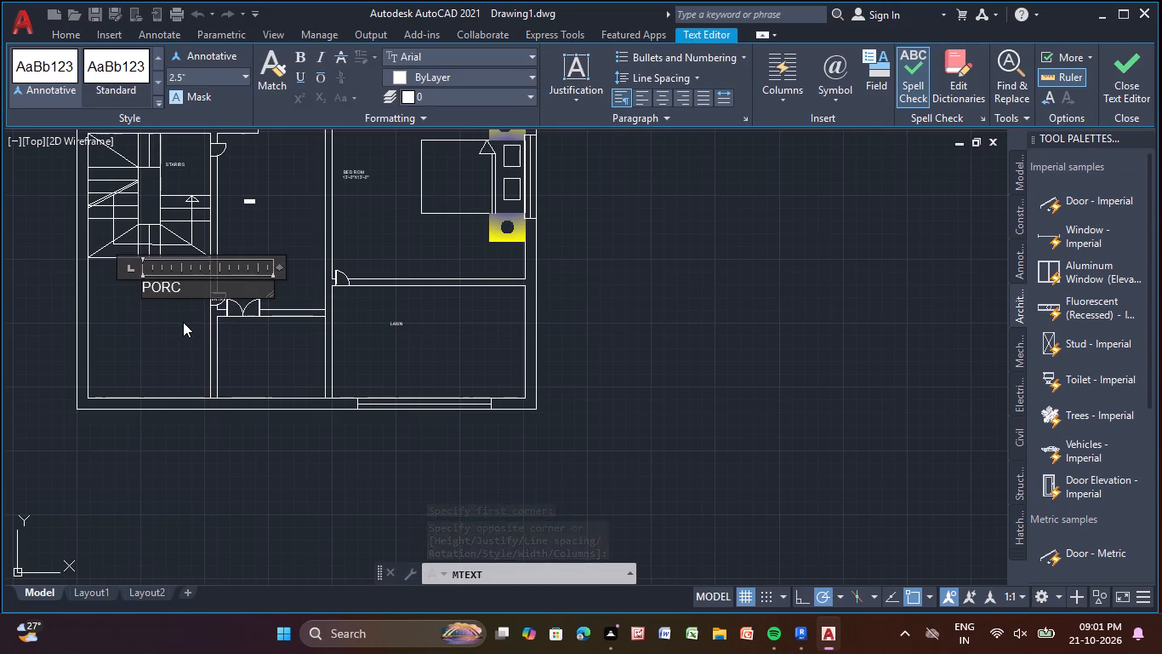
{"action": "key", "text": "h"}
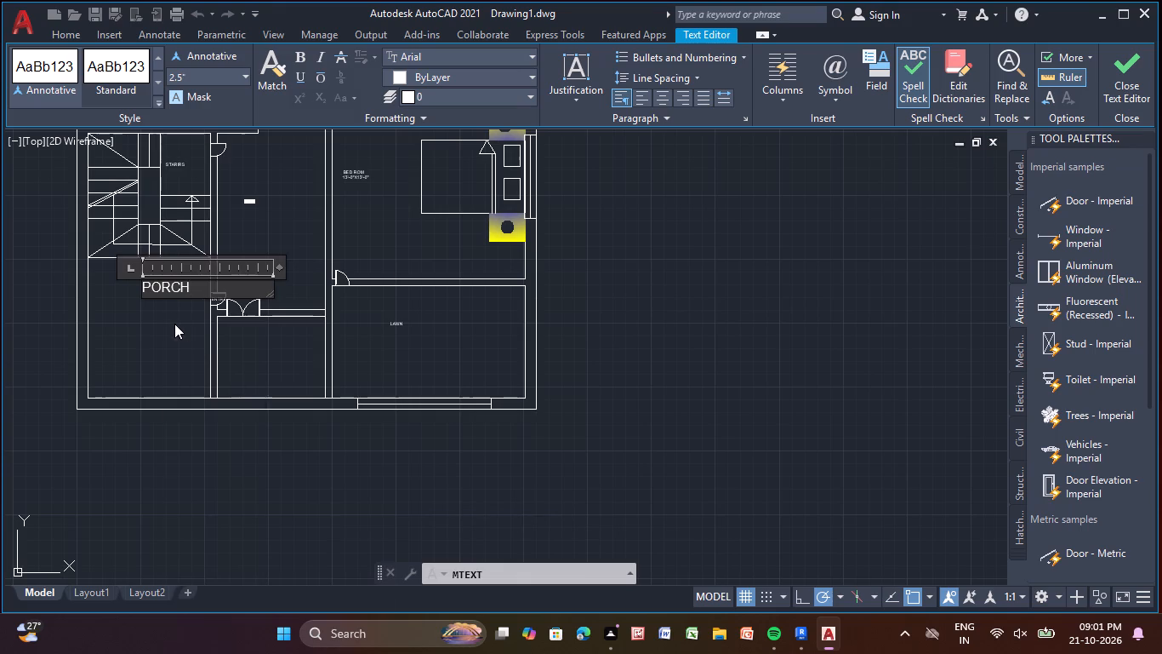
{"action": "right_click", "coordinate": [174, 324]}
{"action": "left_click", "coordinate": [145, 336]}
Insert a Vehicles - Imperial block in the empty space south of the plan and set it to Sports Car (Top).
{"action": "scroll", "coordinate": [145, 334], "scroll_direction": "down", "scroll_amount": 2}
{"action": "middle_click_drag", "start_coordinate": [144, 332], "coordinate": [112, 290]}
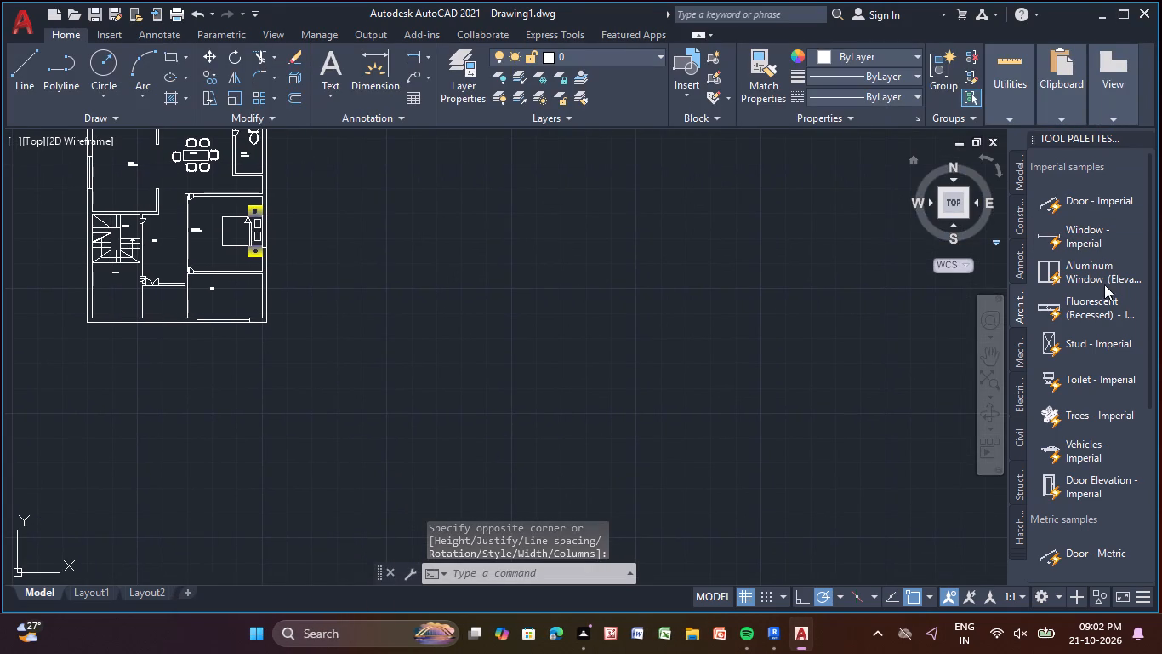
{"action": "left_click", "coordinate": [1086, 458]}
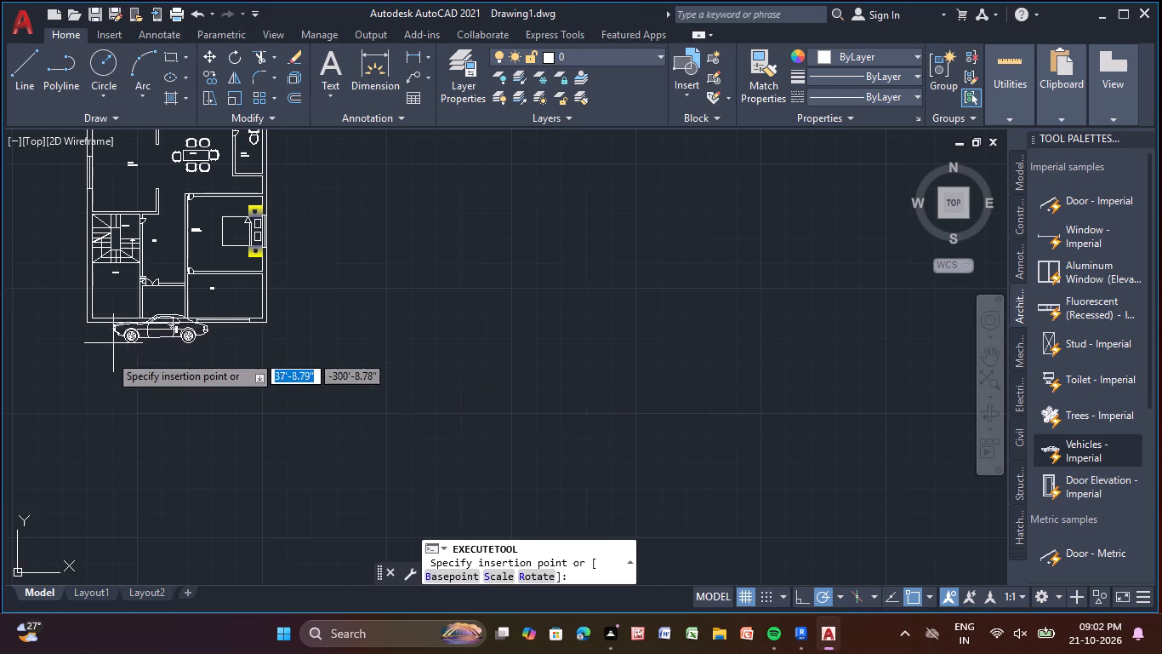
{"action": "left_click", "coordinate": [126, 440]}
{"action": "left_click", "coordinate": [142, 429]}
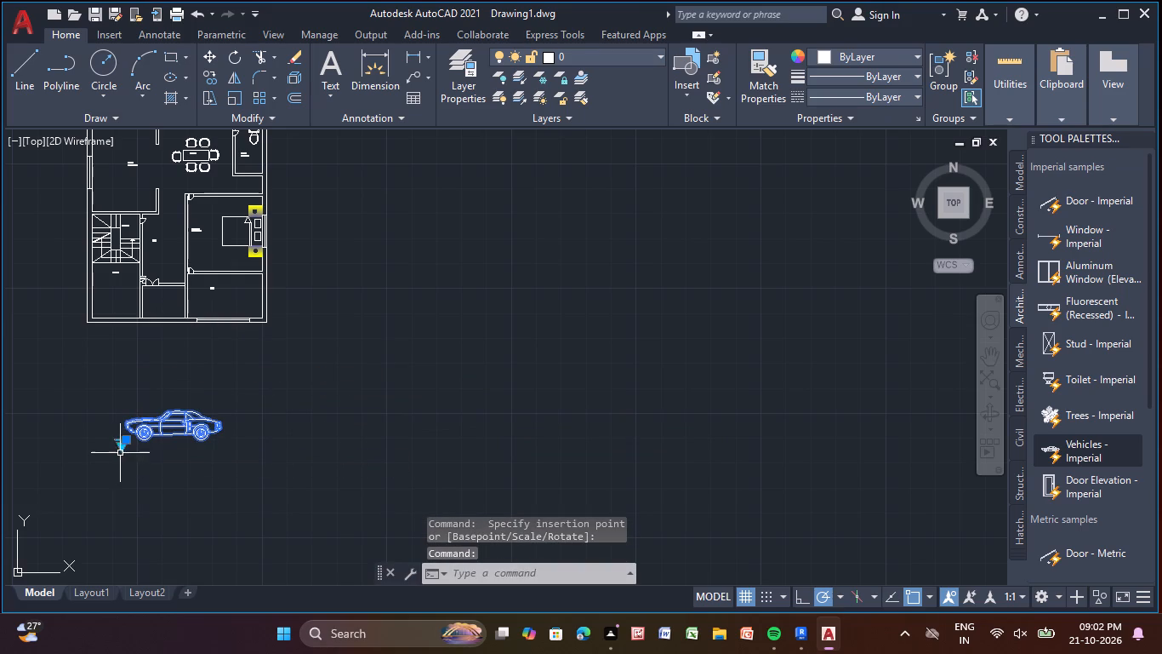
{"action": "left_click", "coordinate": [123, 450]}
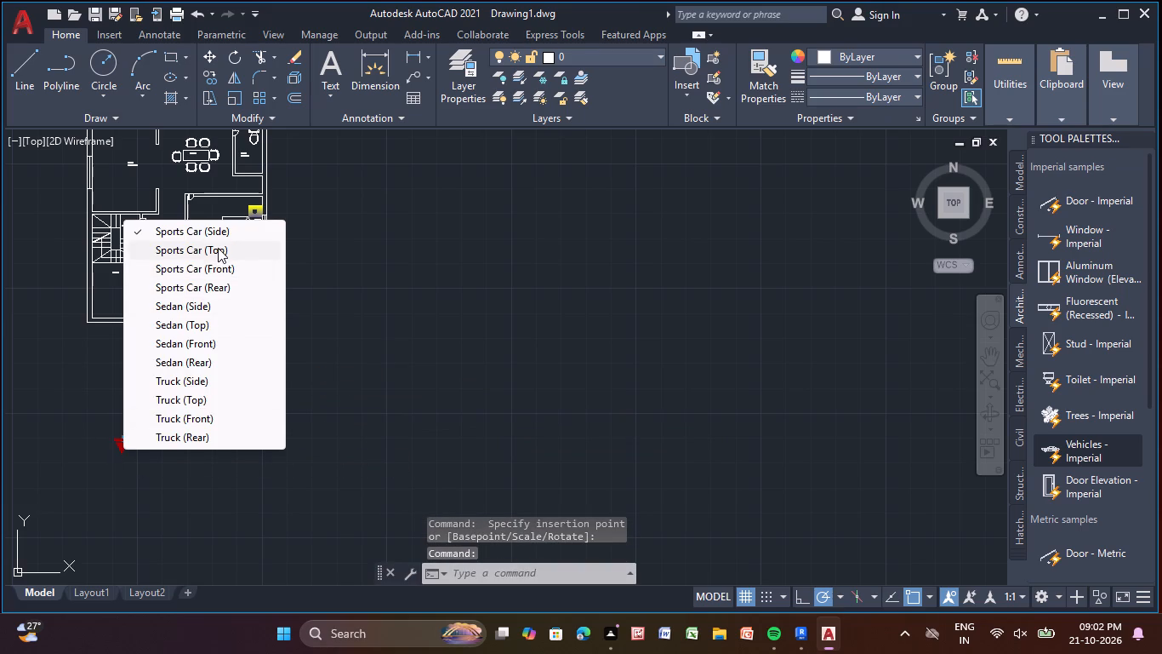
{"action": "left_click", "coordinate": [218, 248]}
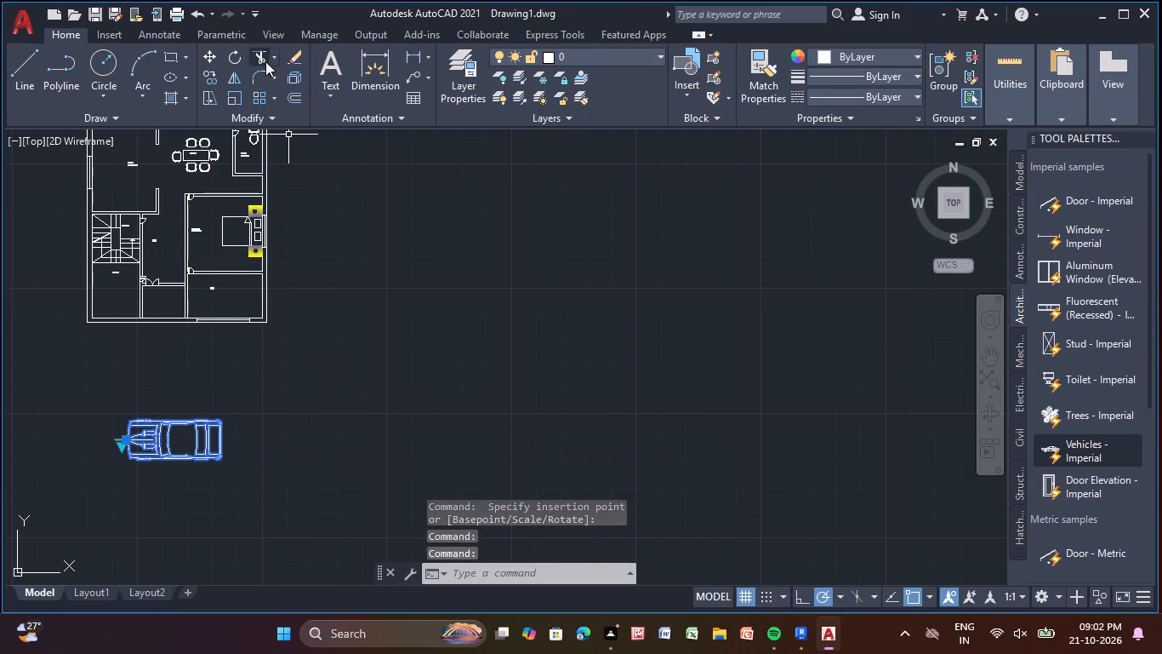
Rotate the sports car a quarter turn about its rear end so its front points north.
{"action": "left_click", "coordinate": [241, 60]}
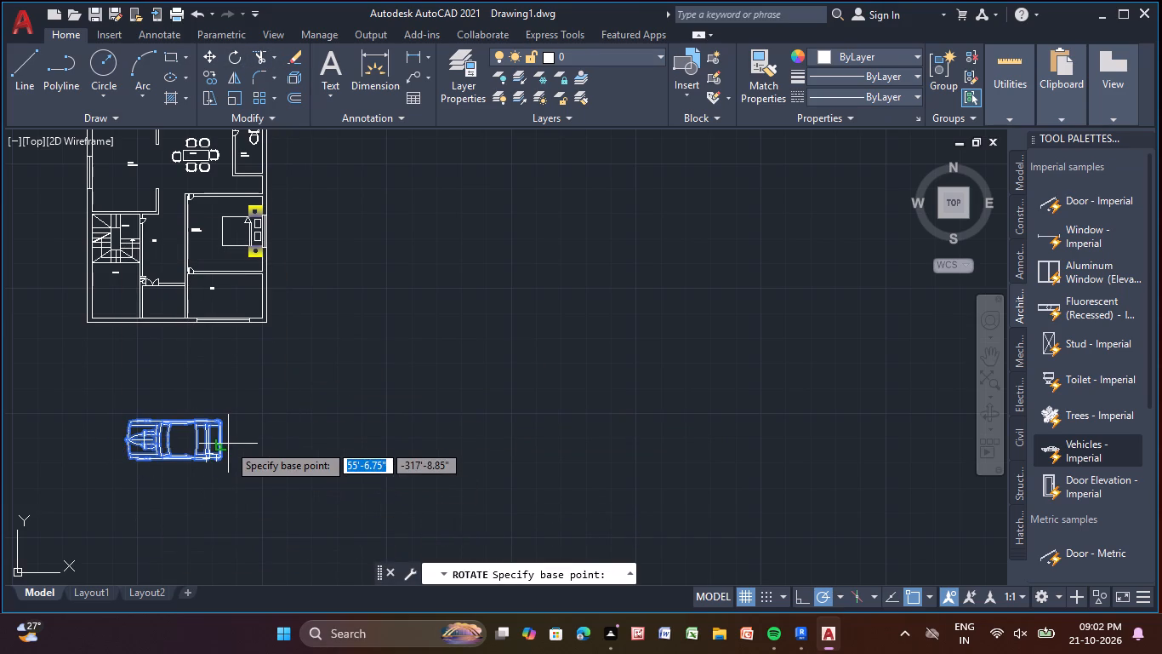
{"action": "left_click", "coordinate": [226, 443]}
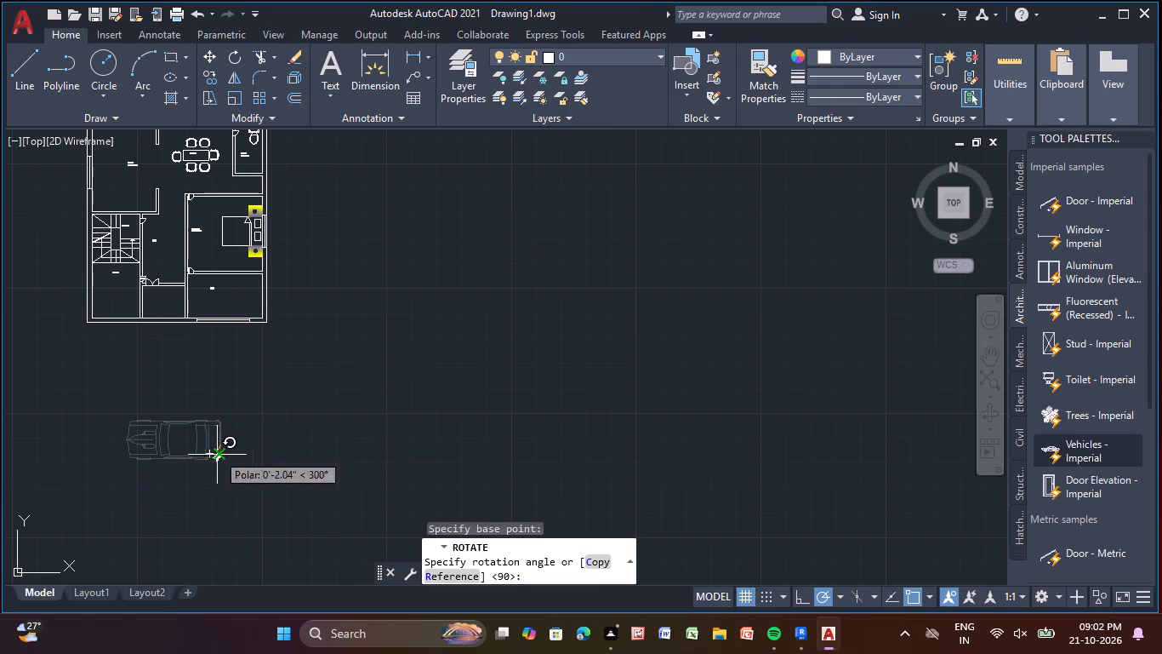
{"action": "left_click", "coordinate": [221, 547]}
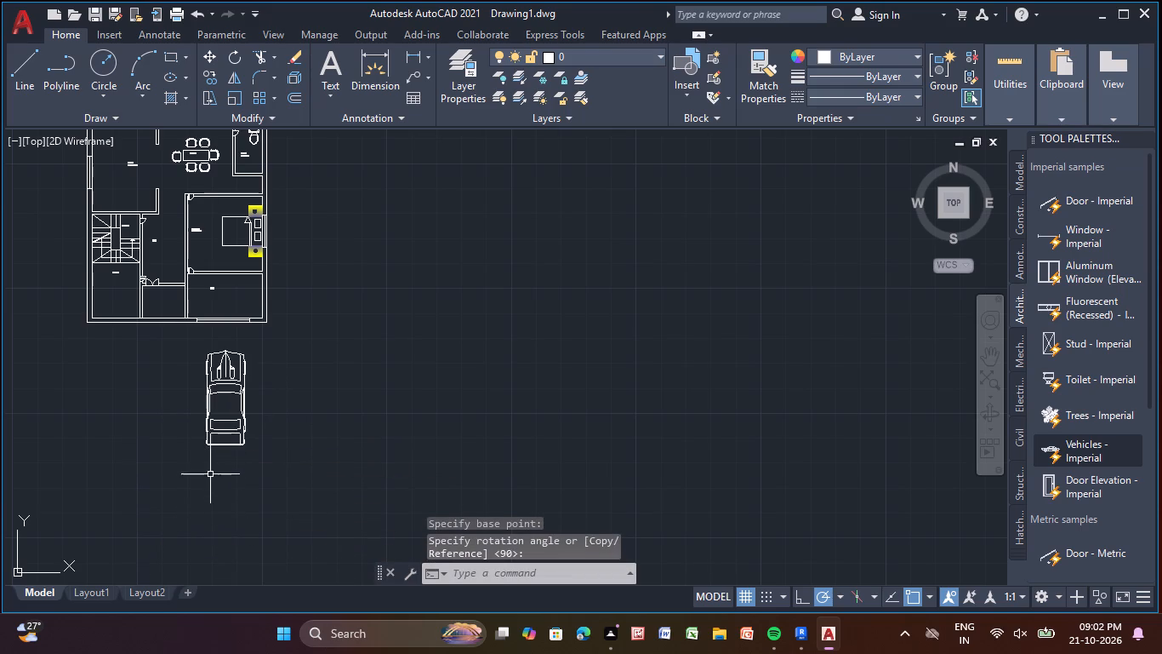
Move the sports car from below the plan into the porch, with its front just below the staircase.
{"action": "left_click", "coordinate": [225, 444]}
{"action": "middle_click_drag", "start_coordinate": [224, 445], "coordinate": [211, 491]}
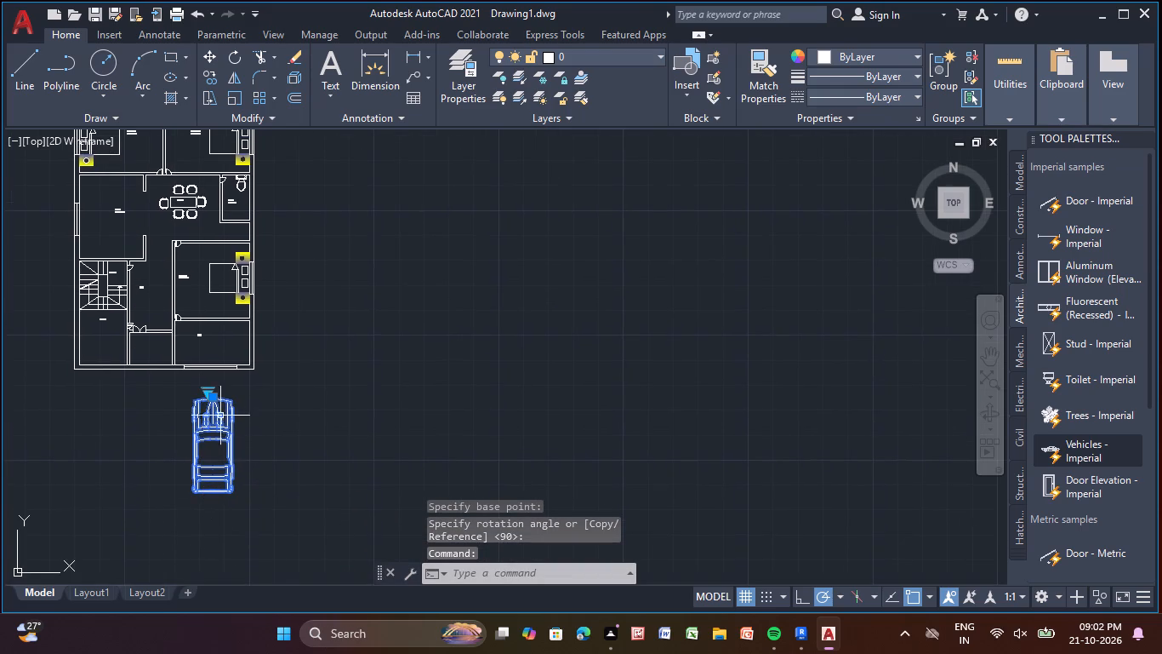
{"action": "left_click", "coordinate": [214, 395]}
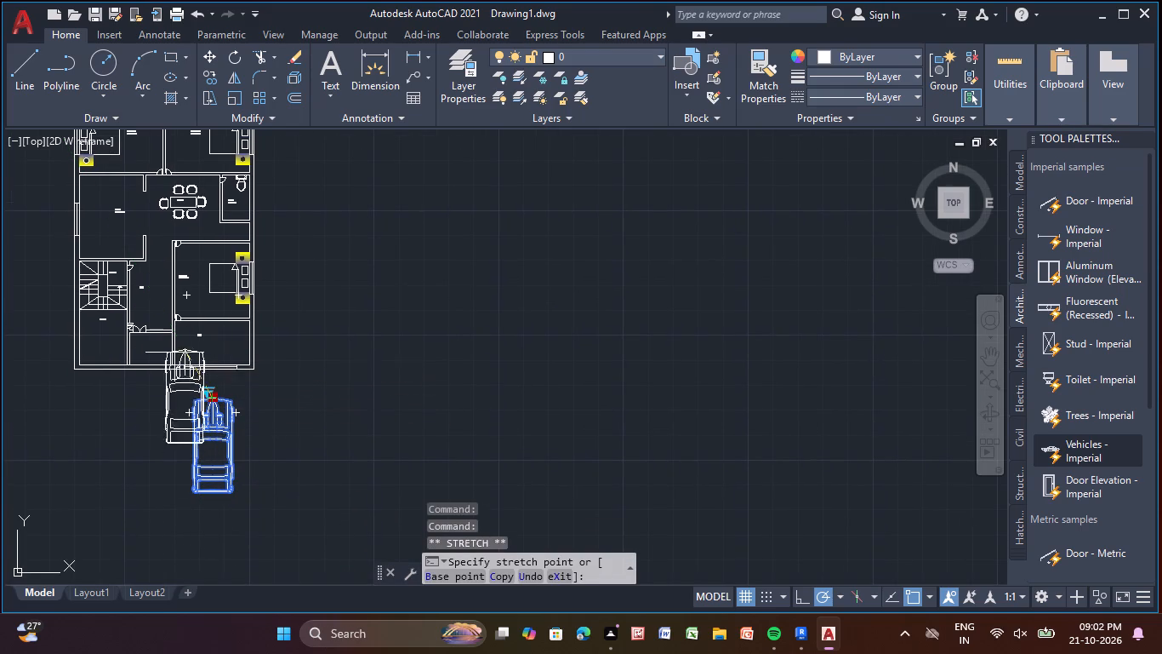
{"action": "scroll", "coordinate": [119, 318], "scroll_direction": "up", "scroll_amount": 2}
{"action": "middle_click_drag", "start_coordinate": [119, 318], "coordinate": [120, 318]}
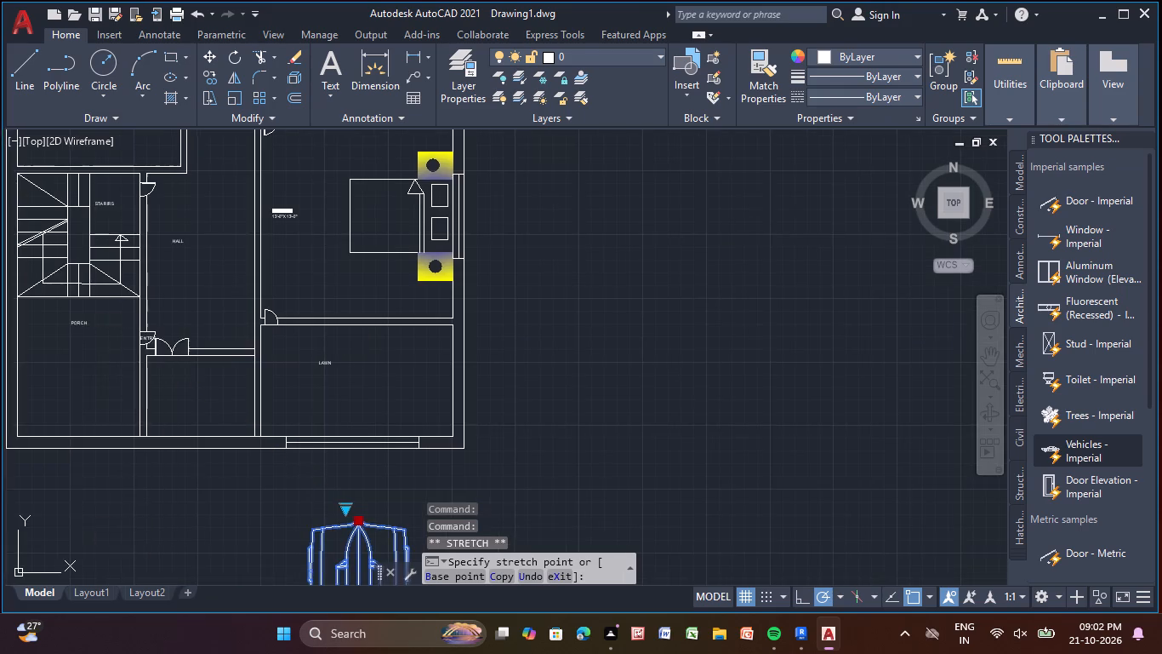
{"action": "middle_click_drag", "start_coordinate": [120, 318], "coordinate": [173, 319]}
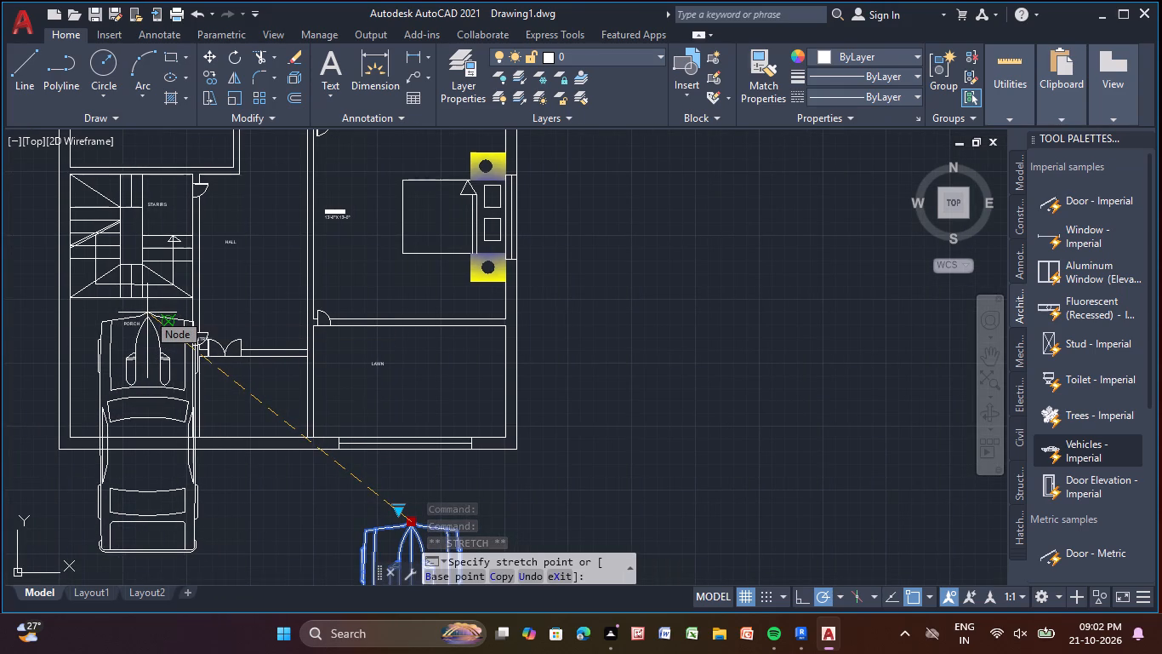
{"action": "left_click", "coordinate": [147, 313]}
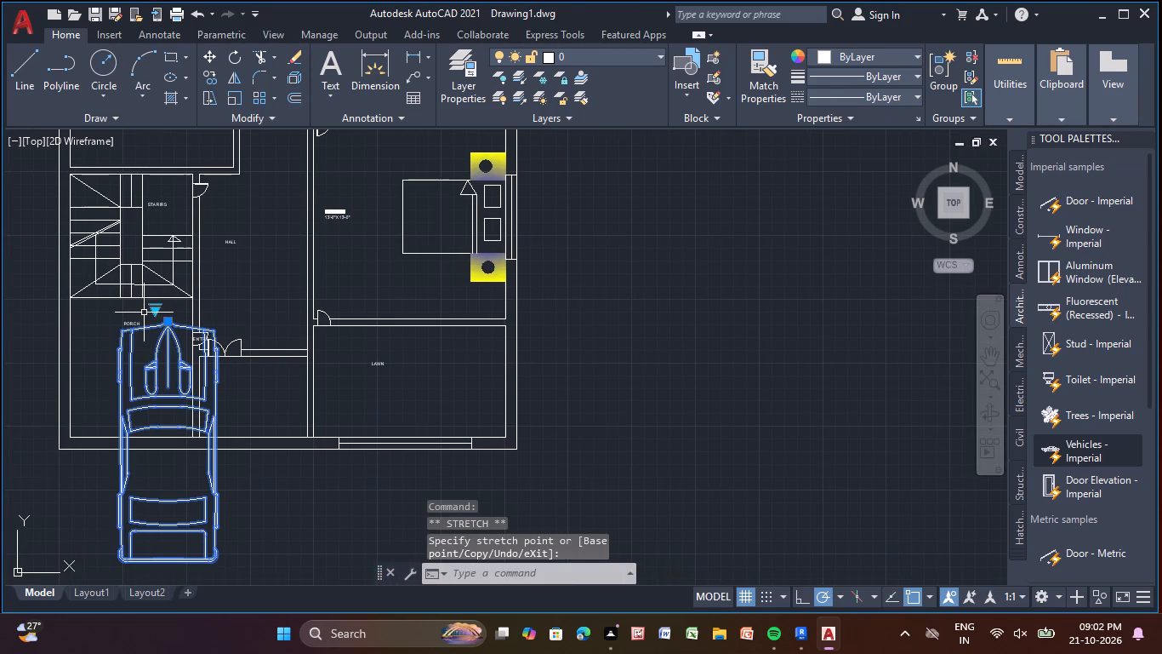
{"action": "key", "text": "Escape"}
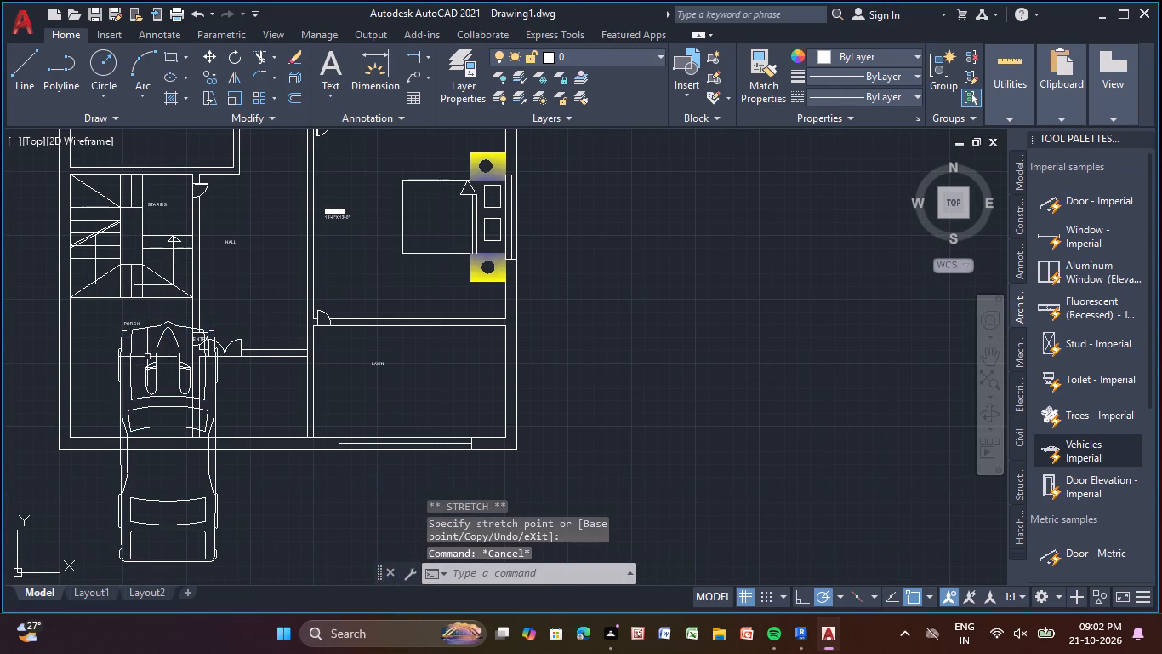
Scale the sports car down so that it fits inside the porch walls.
{"action": "left_click", "coordinate": [153, 365]}
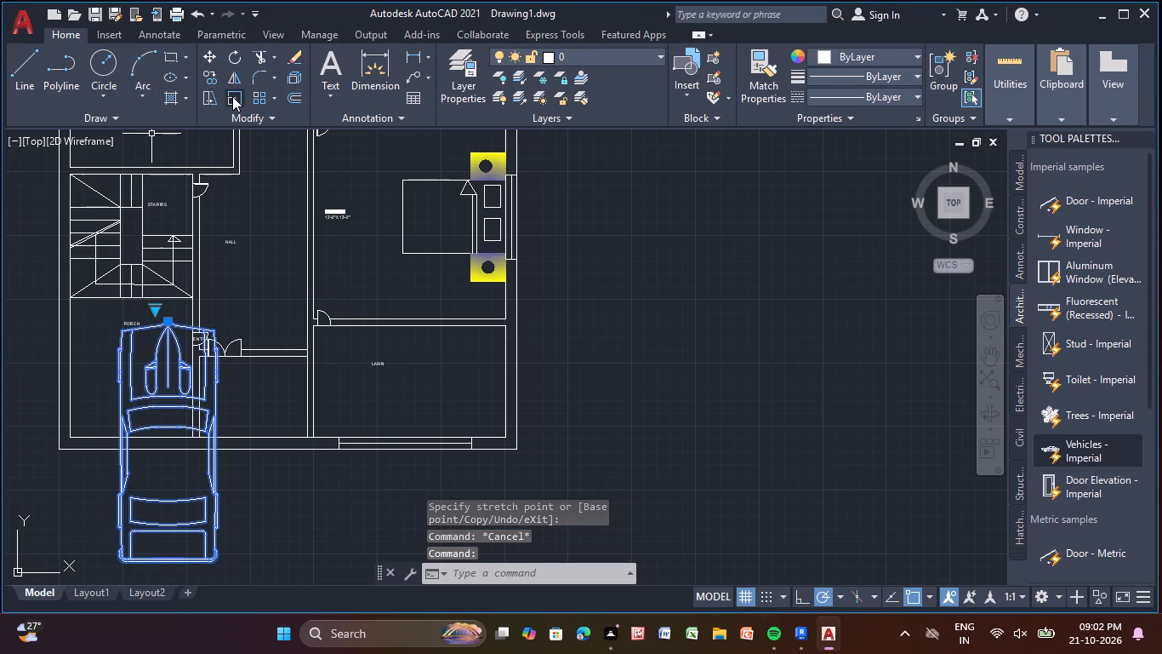
{"action": "left_click", "coordinate": [232, 96]}
{"action": "left_click_drag", "start_coordinate": [160, 361], "coordinate": [160, 370]}
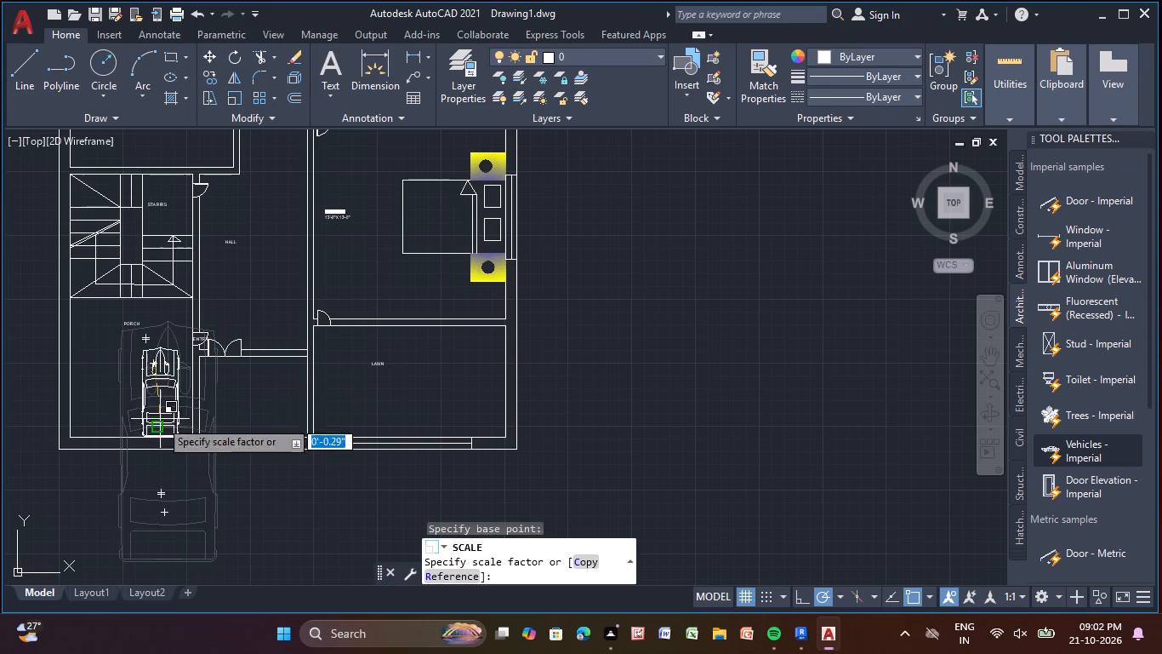
{"action": "left_click", "coordinate": [163, 412]}
{"action": "left_click", "coordinate": [158, 401]}
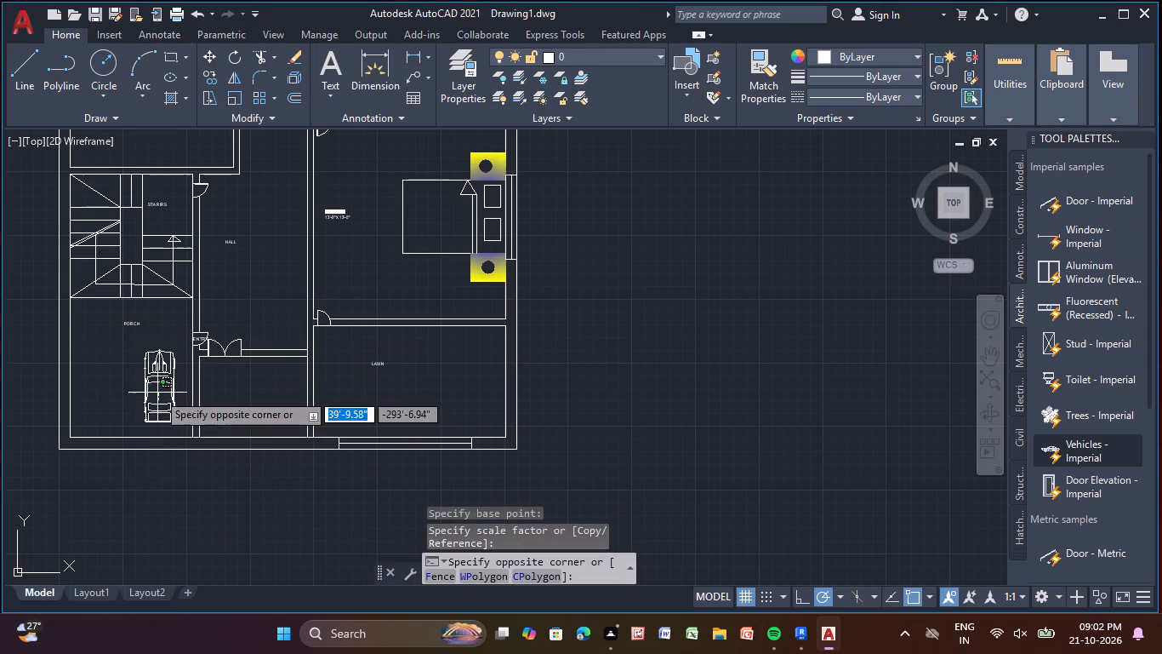
{"action": "left_click", "coordinate": [157, 393]}
Move the sports car west within the porch so its front sits just beneath the PORCH label.
{"action": "left_click", "coordinate": [146, 391]}
{"action": "middle_click_drag", "start_coordinate": [150, 382], "coordinate": [150, 381]}
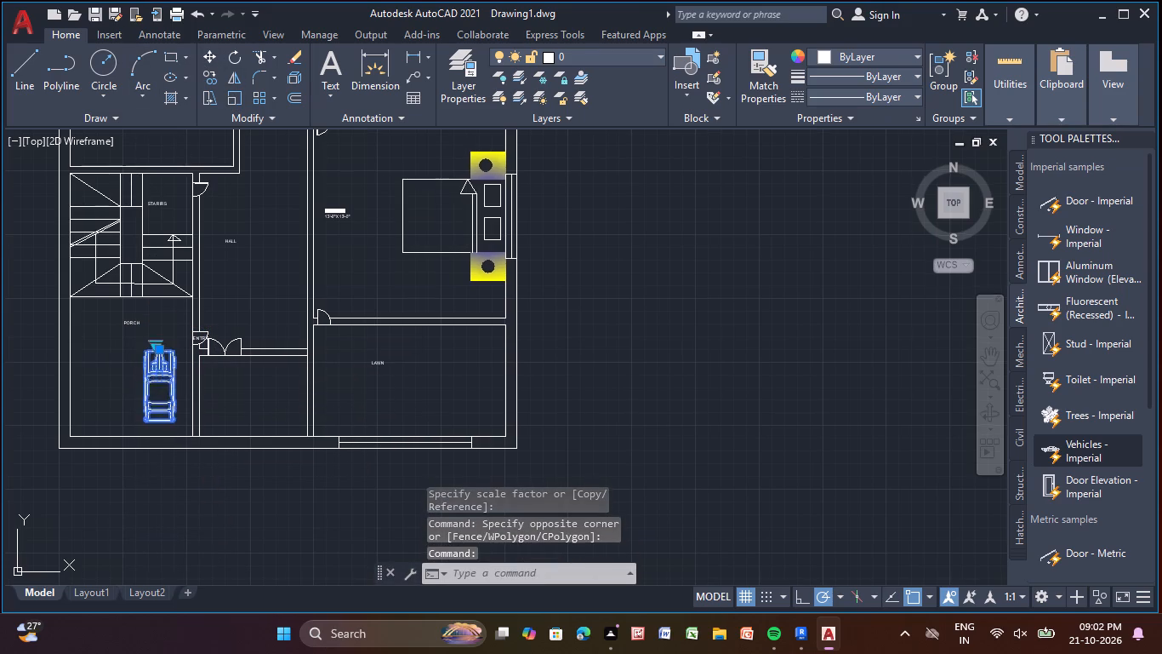
{"action": "middle_click_drag", "start_coordinate": [150, 381], "coordinate": [326, 324]}
{"action": "scroll", "coordinate": [326, 324], "scroll_direction": "up", "scroll_amount": 3}
{"action": "middle_click_drag", "start_coordinate": [362, 227], "coordinate": [357, 363]}
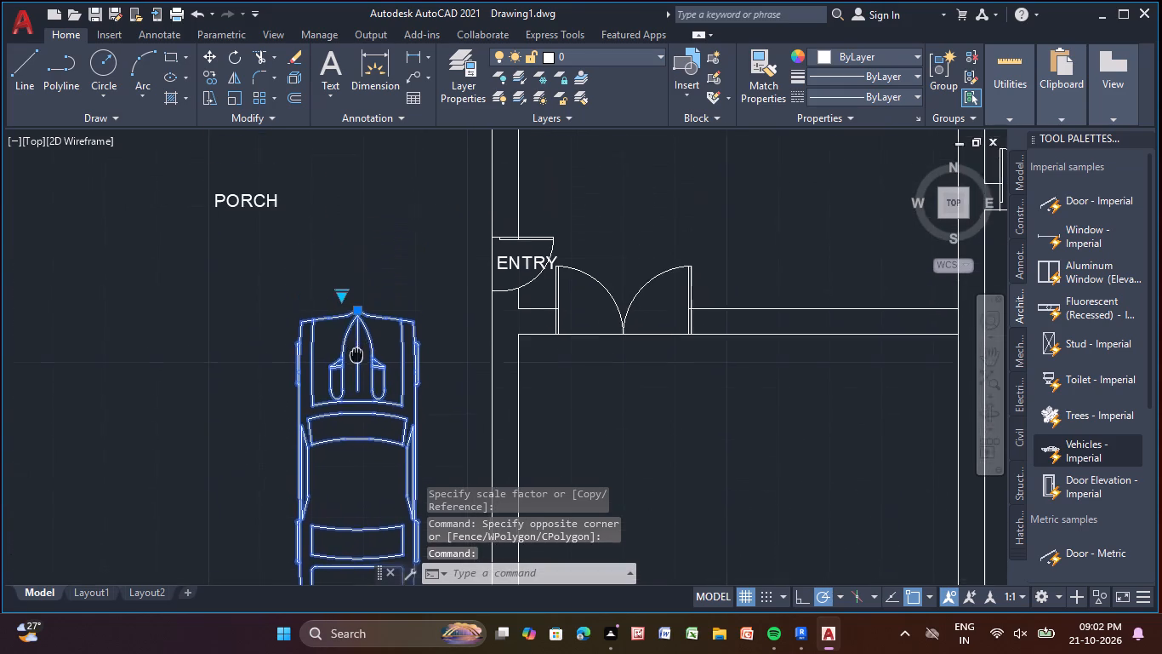
{"action": "middle_click_drag", "start_coordinate": [357, 363], "coordinate": [356, 393]}
{"action": "left_click", "coordinate": [360, 358]}
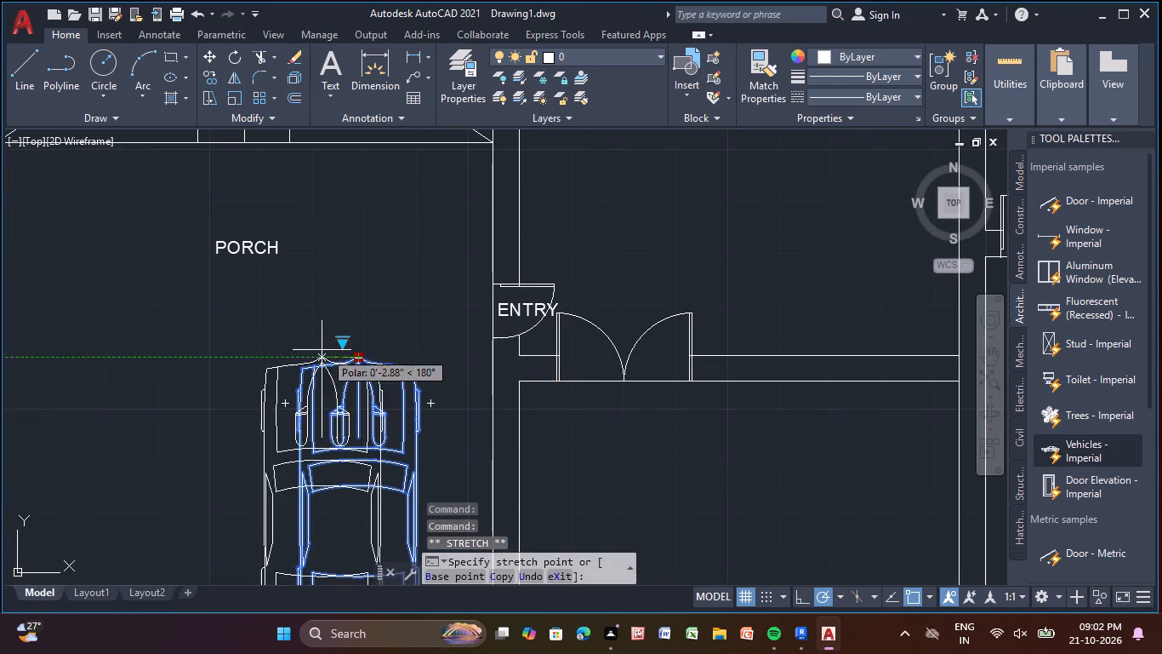
{"action": "left_click", "coordinate": [238, 286]}
Scale the sports car up by a factor of about 1.37 from a base point near its windshield.
{"action": "scroll", "coordinate": [264, 334], "scroll_direction": "down", "scroll_amount": 1}
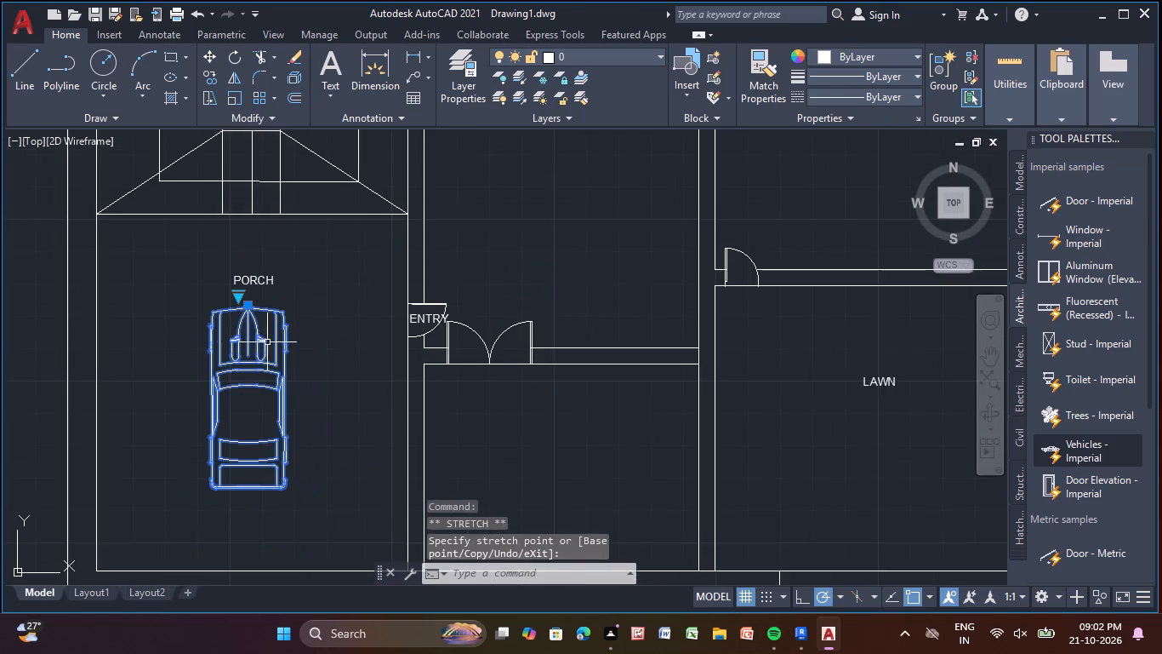
{"action": "middle_click_drag", "start_coordinate": [267, 343], "coordinate": [281, 311]}
{"action": "left_click_drag", "start_coordinate": [227, 96], "coordinate": [232, 118]}
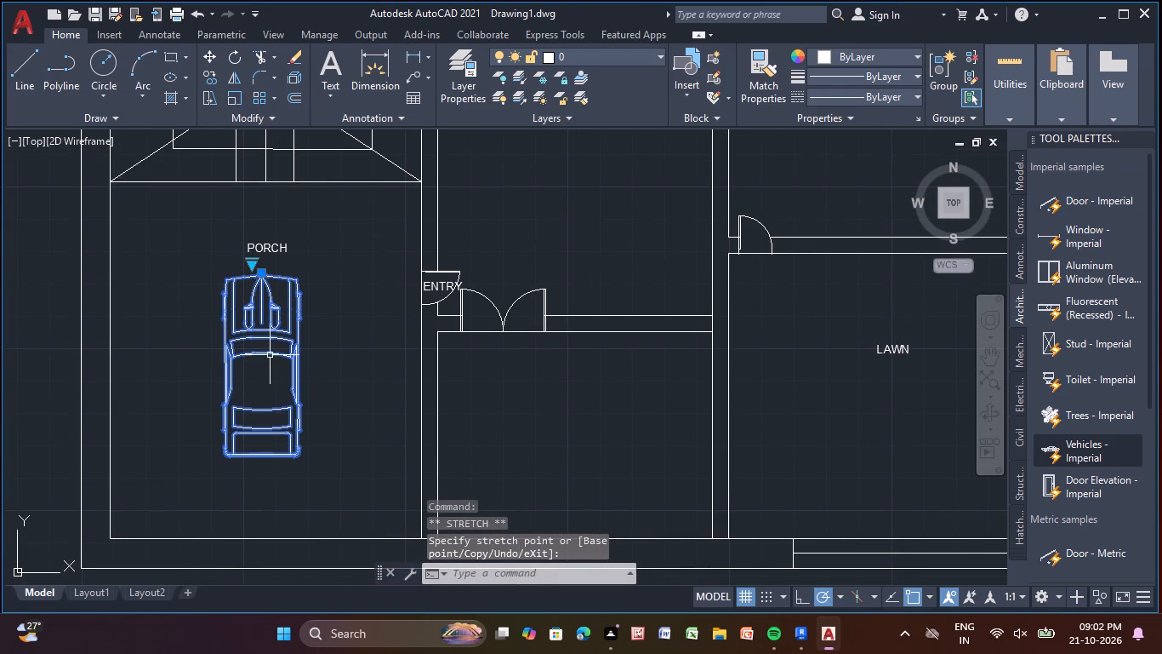
{"action": "left_click", "coordinate": [233, 102]}
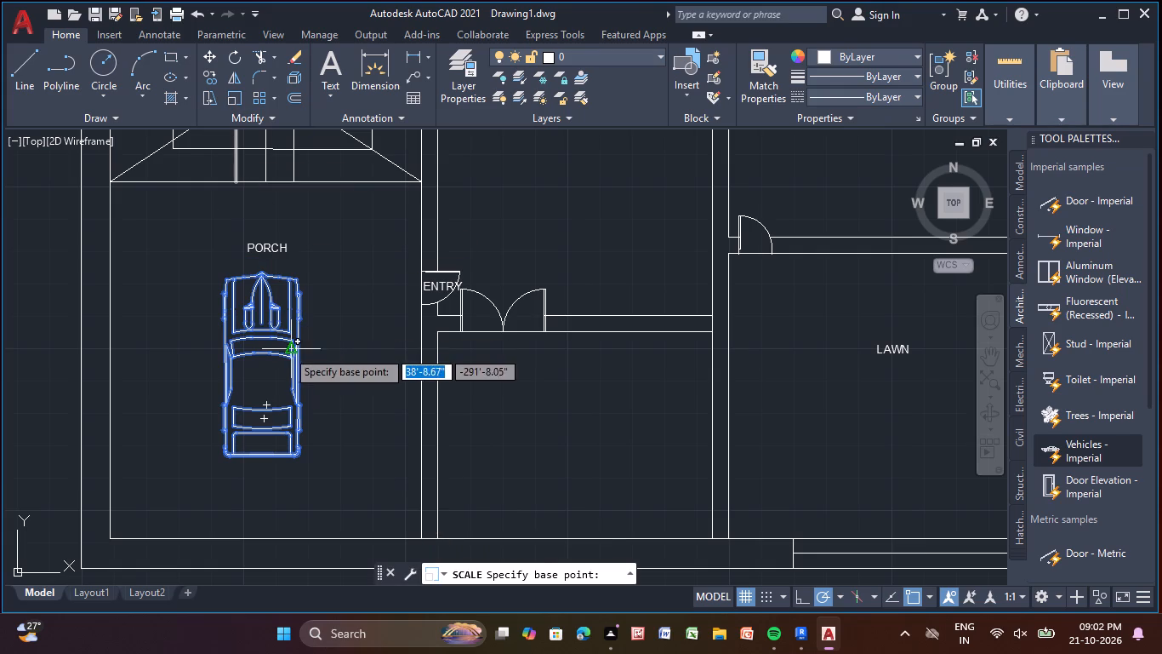
{"action": "left_click", "coordinate": [265, 341]}
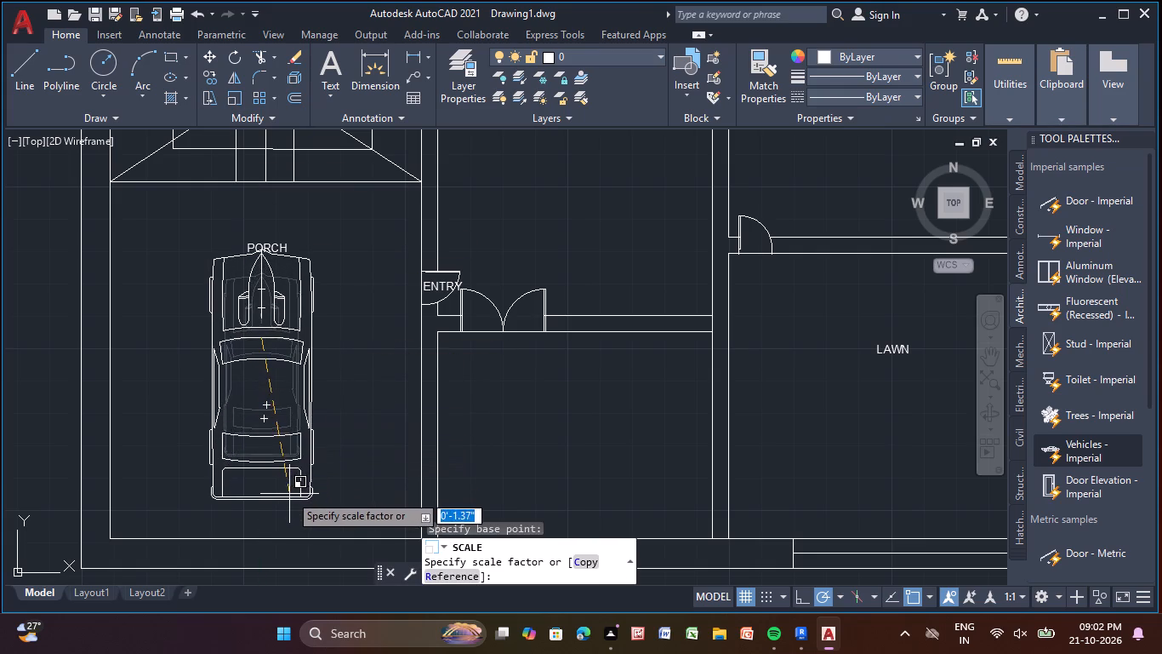
{"action": "left_click", "coordinate": [289, 494]}
Move the enlarged sports car clear of the PORCH label, toward the east side of the porch and above the south wall.
{"action": "left_click", "coordinate": [252, 361]}
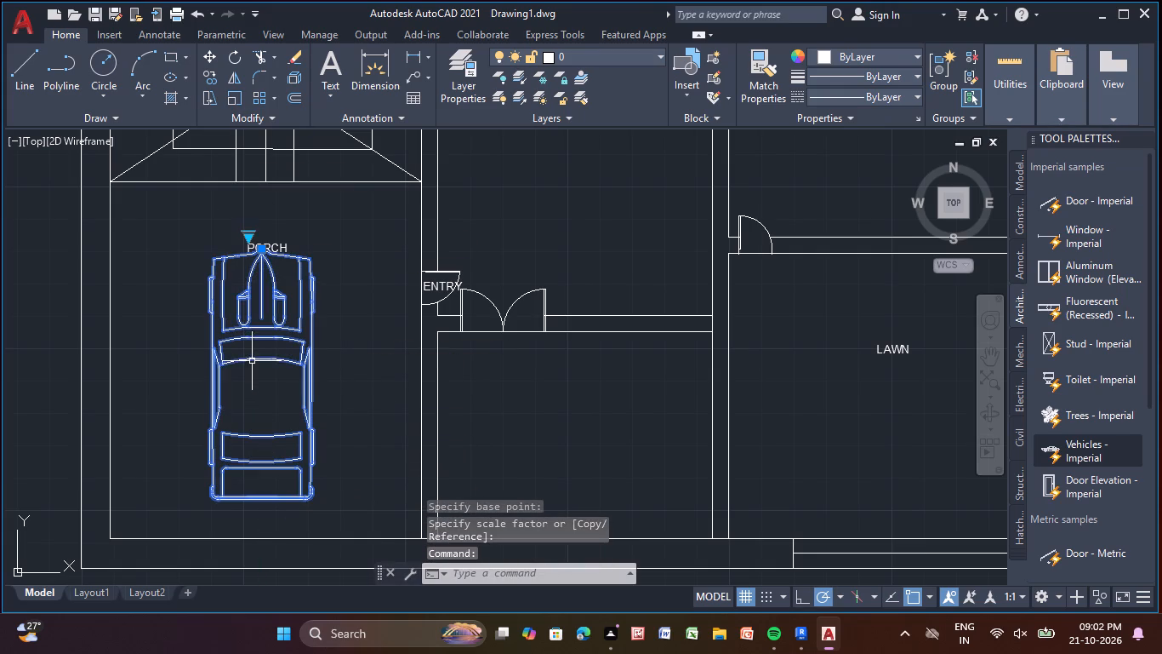
{"action": "left_click", "coordinate": [263, 249]}
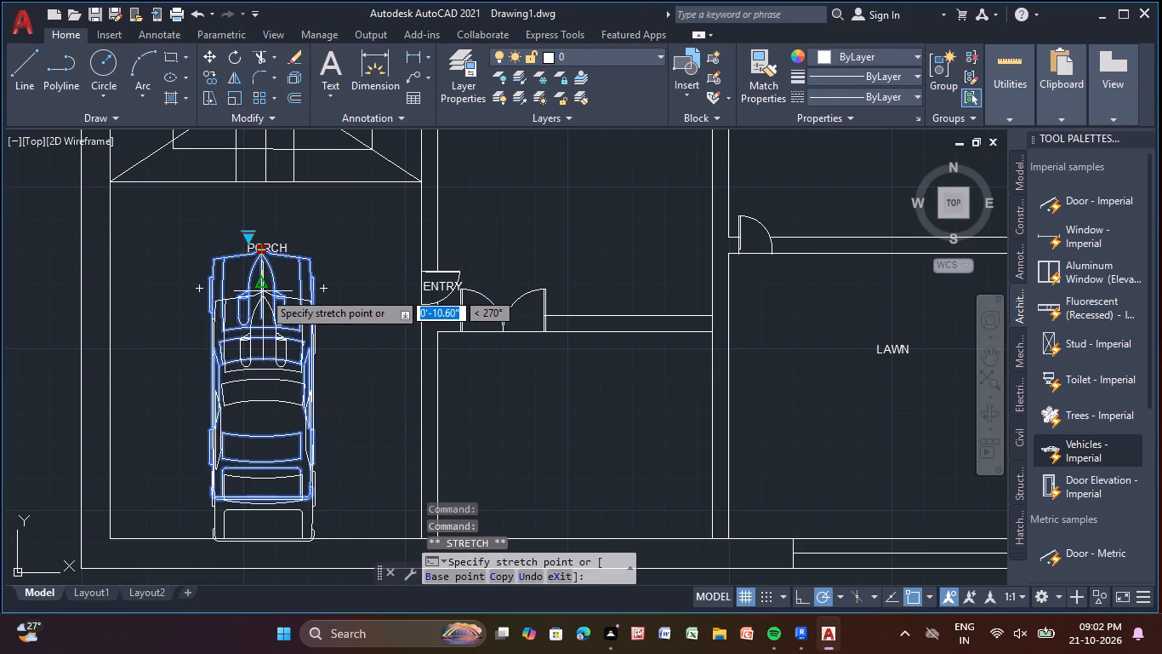
{"action": "left_click", "coordinate": [280, 284]}
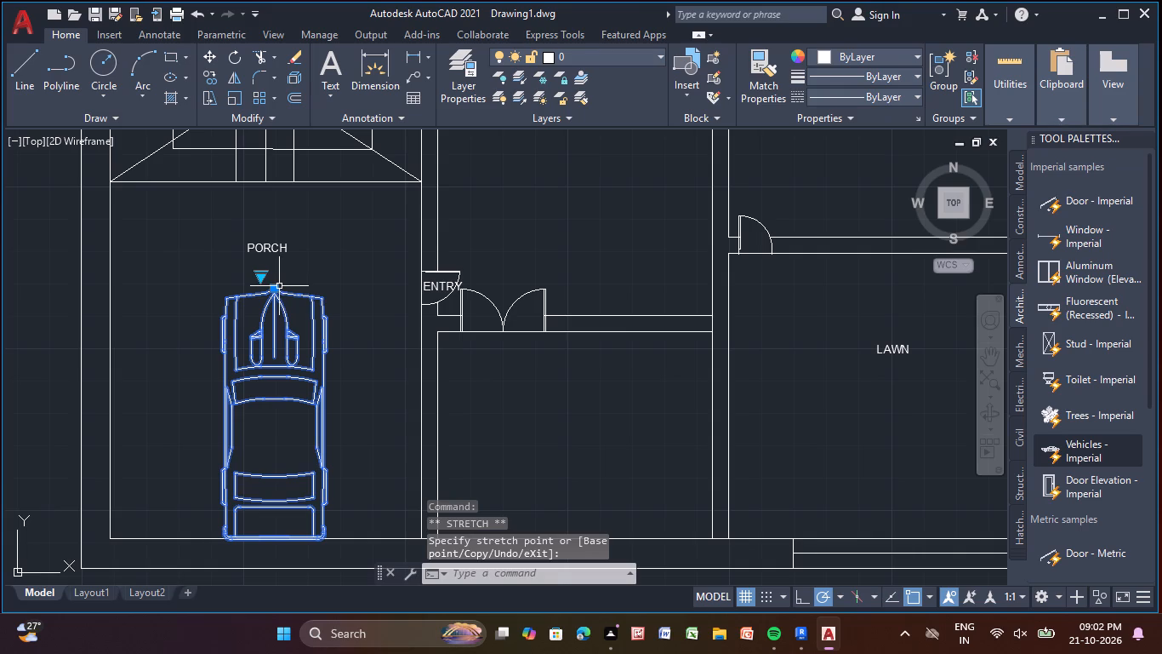
{"action": "left_click", "coordinate": [277, 288]}
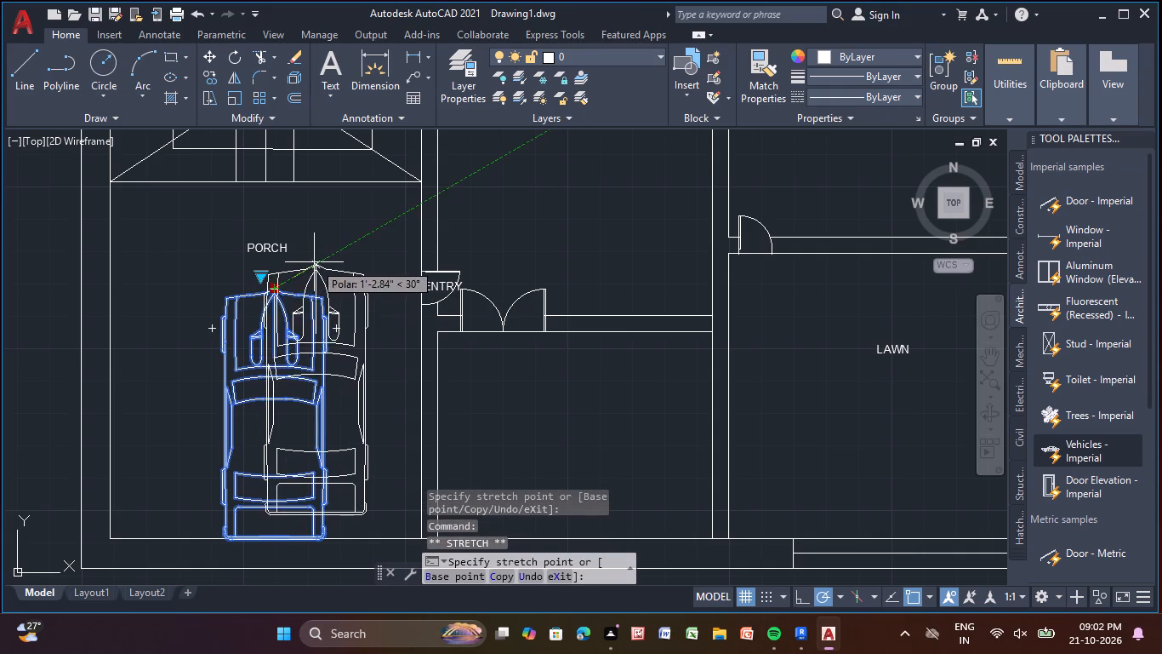
{"action": "left_click", "coordinate": [314, 262]}
{"action": "key", "text": "Escape"}
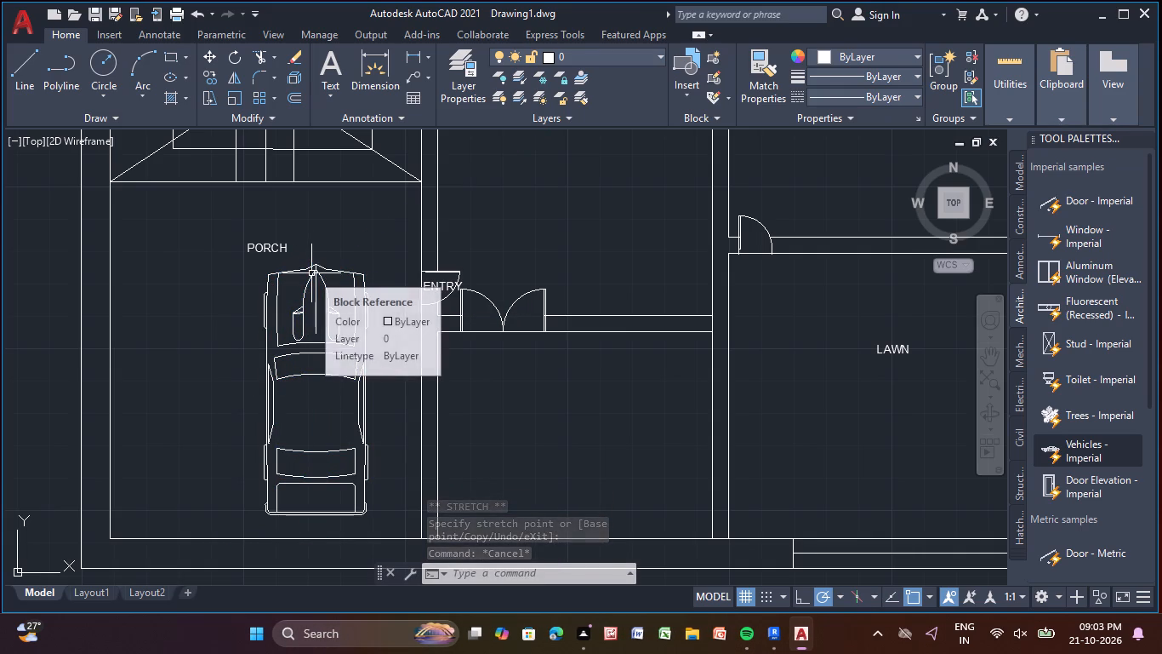
Add a multiline text label VERANDAH in the room south of the hall's double door, between the porch and the lawn.
{"action": "scroll", "coordinate": [453, 358], "scroll_direction": "down", "scroll_amount": 1}
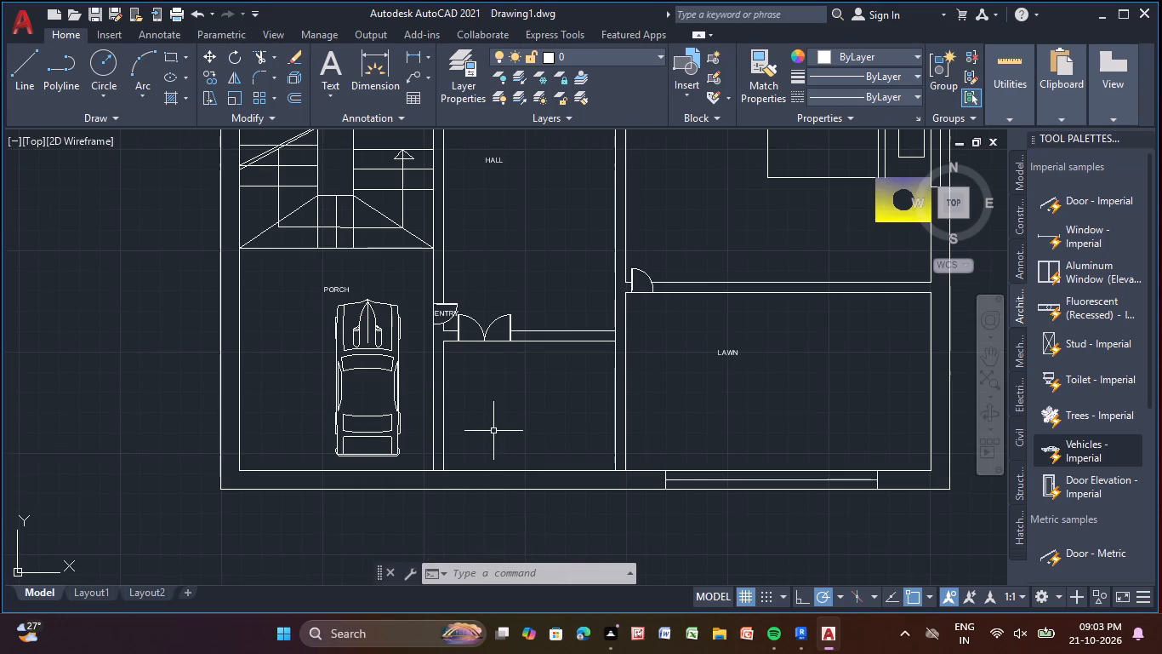
{"action": "middle_click_drag", "start_coordinate": [493, 431], "coordinate": [470, 489]}
{"action": "left_click", "coordinate": [329, 69]}
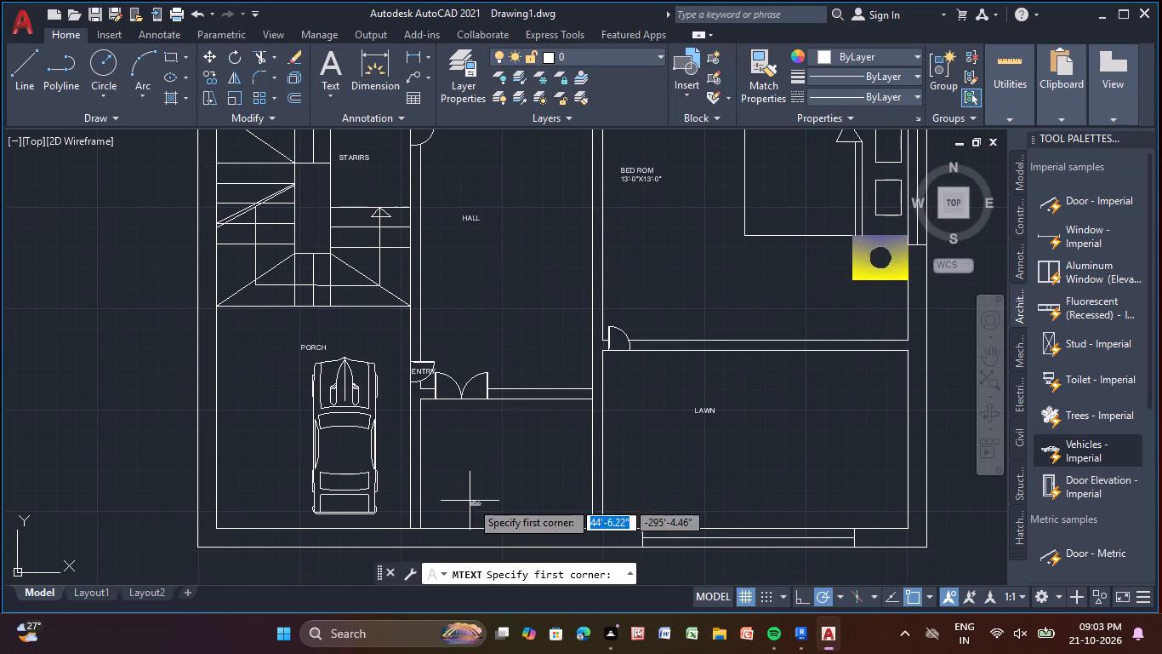
{"action": "scroll", "coordinate": [474, 486], "scroll_direction": "down", "scroll_amount": 1}
{"action": "middle_click_drag", "start_coordinate": [474, 485], "coordinate": [419, 419]}
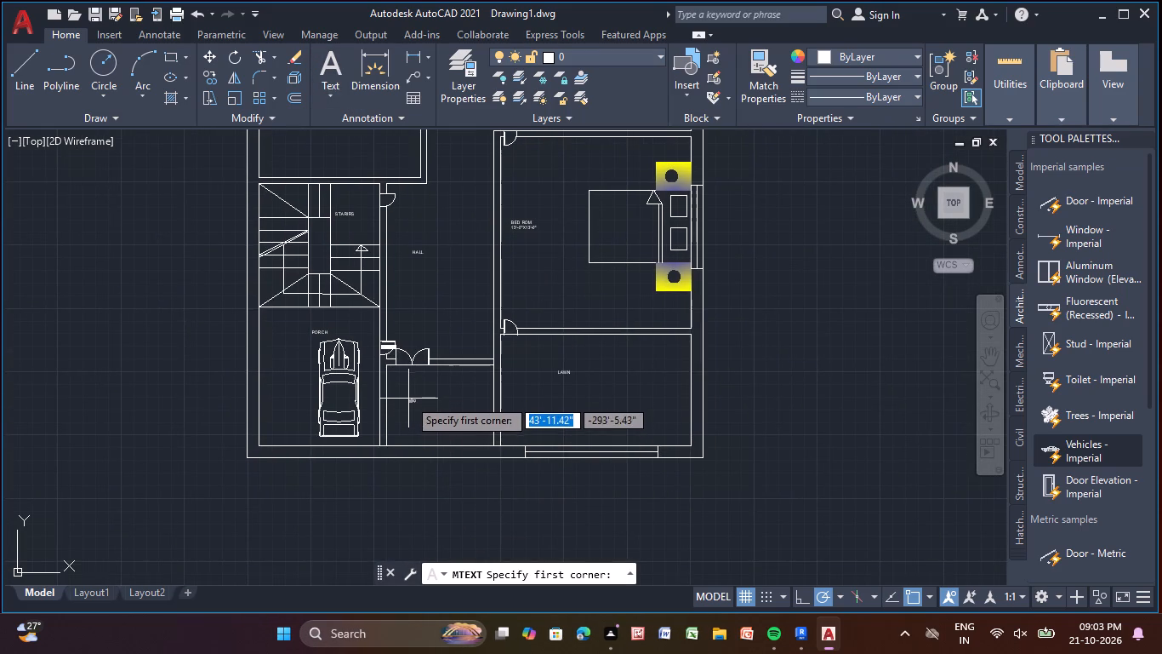
{"action": "left_click", "coordinate": [402, 399]}
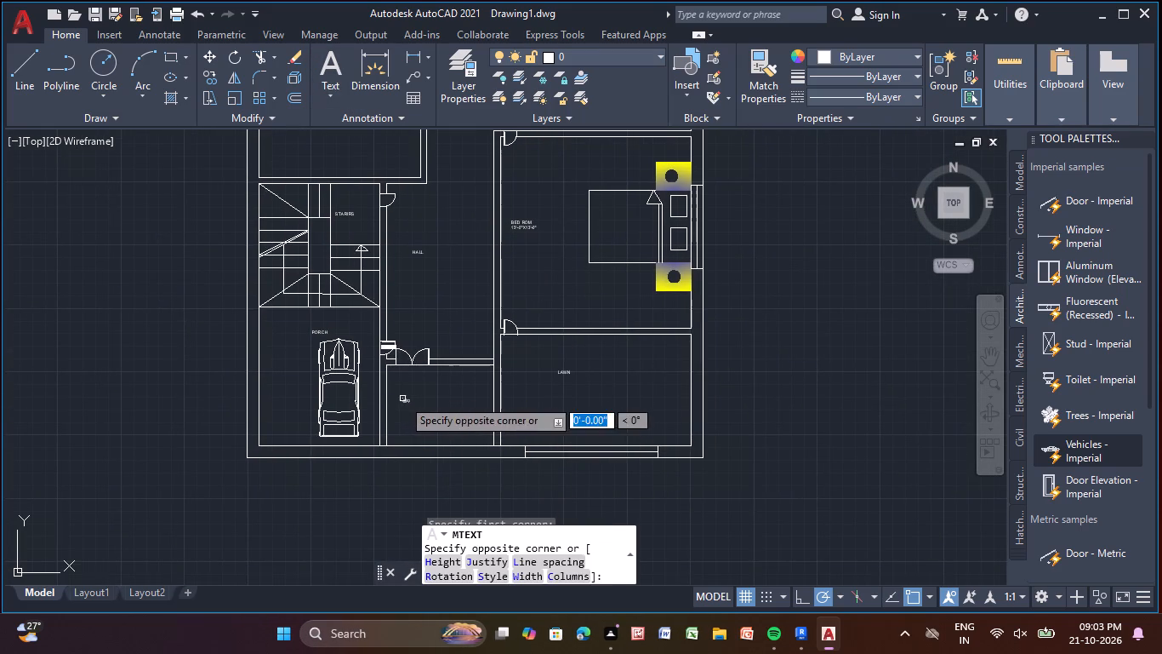
{"action": "left_click", "coordinate": [481, 423]}
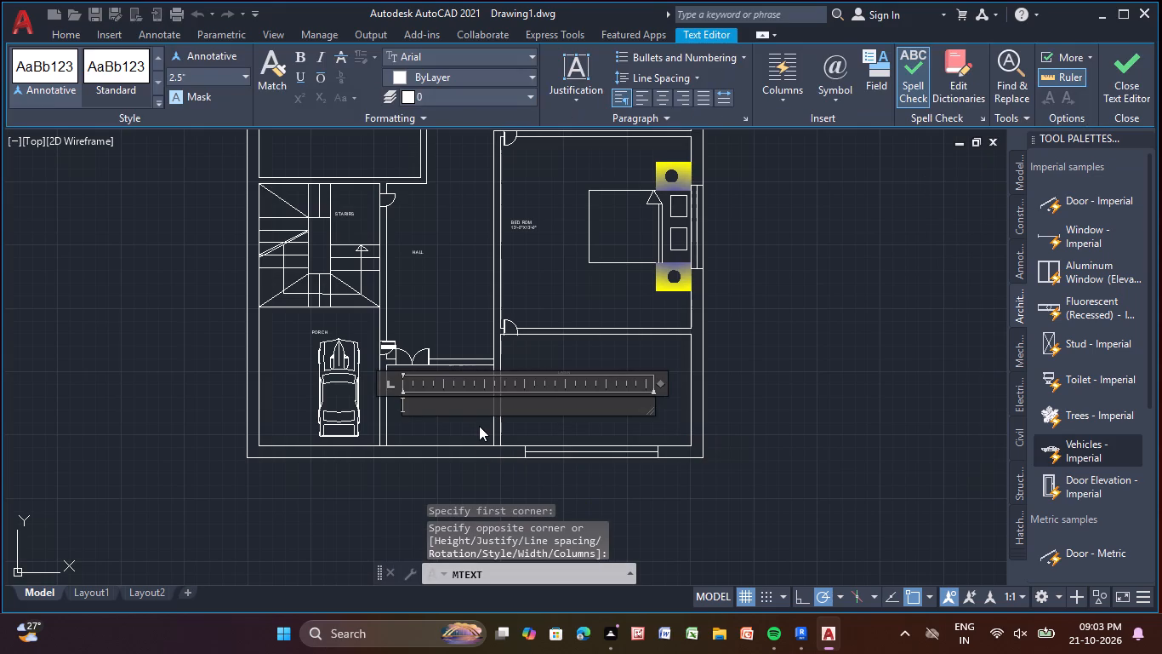
{"action": "type", "text": "ve"}
{"action": "key", "text": "r"}
{"action": "type", "text": "an"}
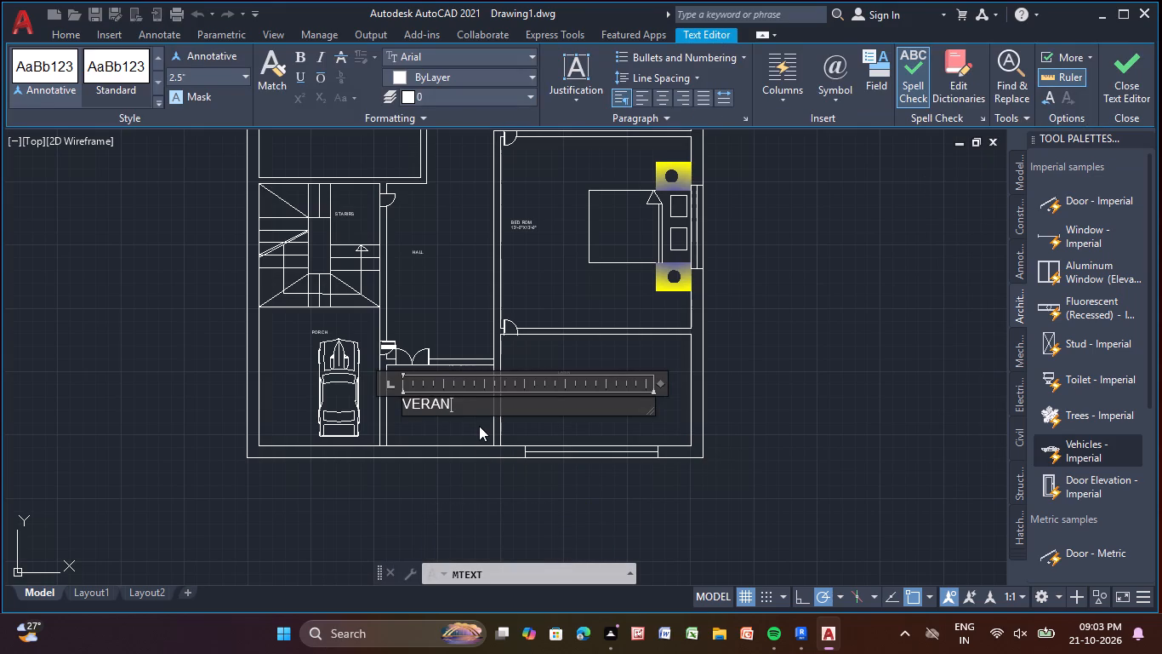
{"action": "type", "text": "da"}
{"action": "key", "text": "h"}
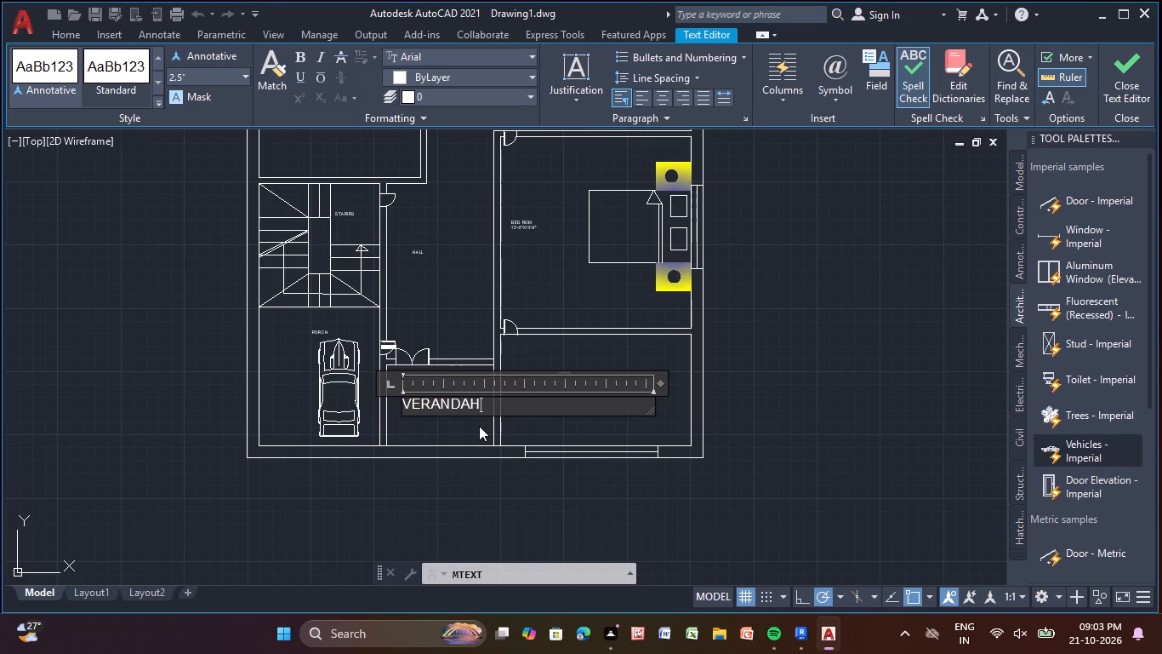
{"action": "right_click", "coordinate": [479, 426]}
{"action": "left_click", "coordinate": [410, 498]}
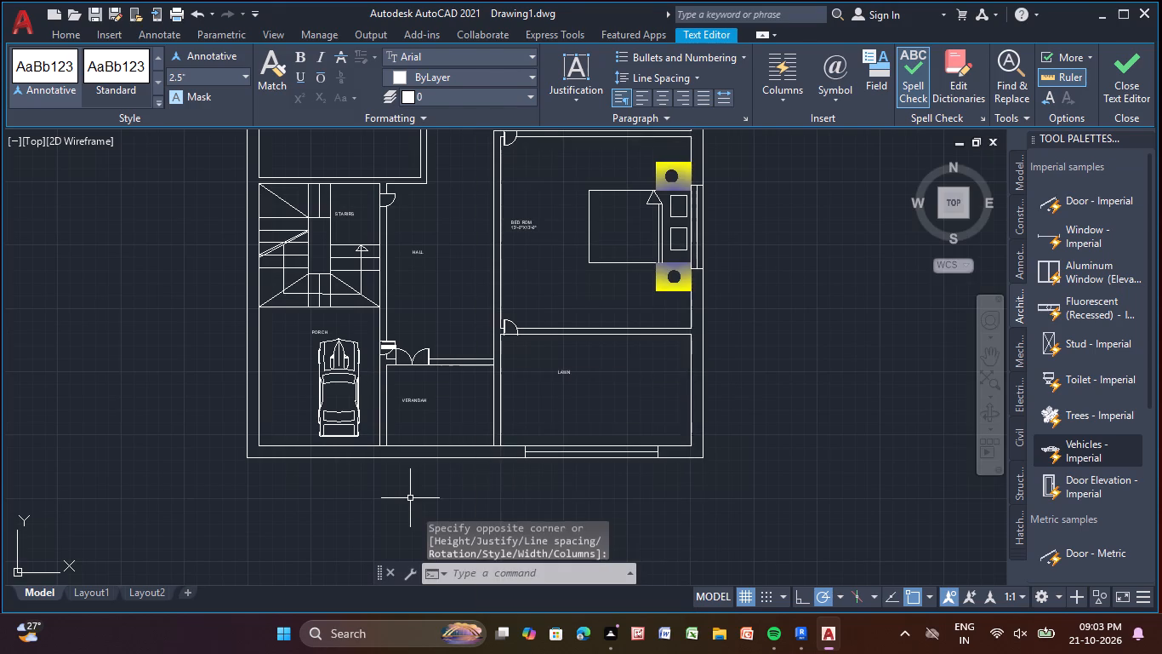
Draw an L-shaped counter line in the kitchen, about 12' north from the south wall, east, and up to the north wall.
{"action": "scroll", "coordinate": [427, 465], "scroll_direction": "down", "scroll_amount": 2}
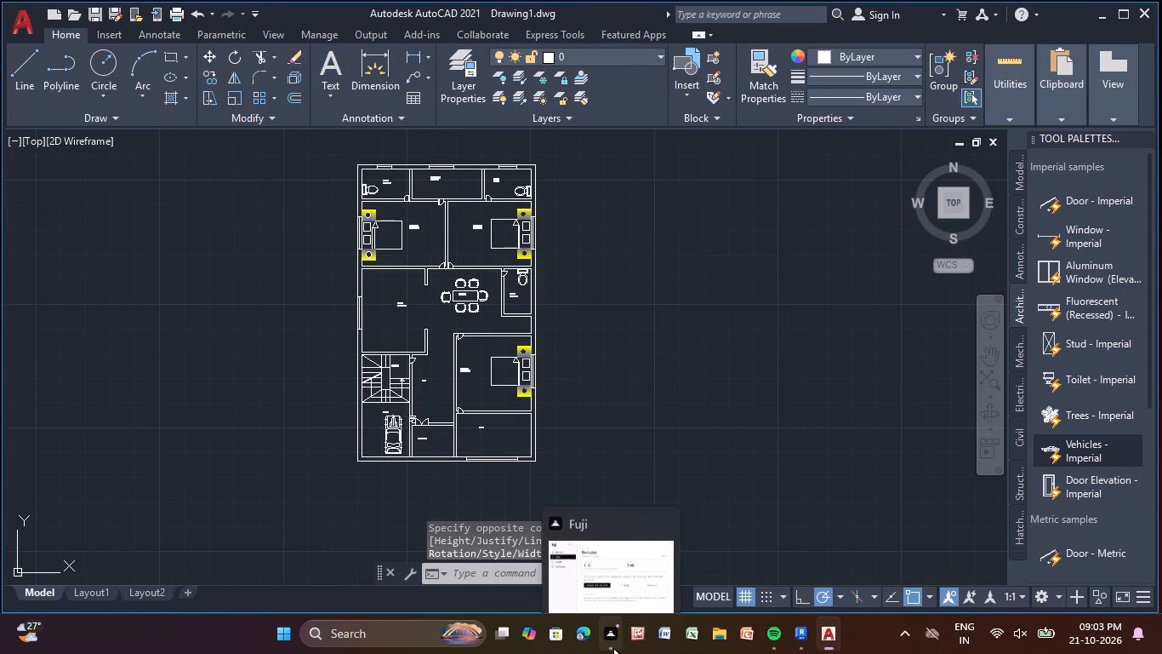
{"action": "middle_click_drag", "start_coordinate": [456, 268], "coordinate": [455, 268]}
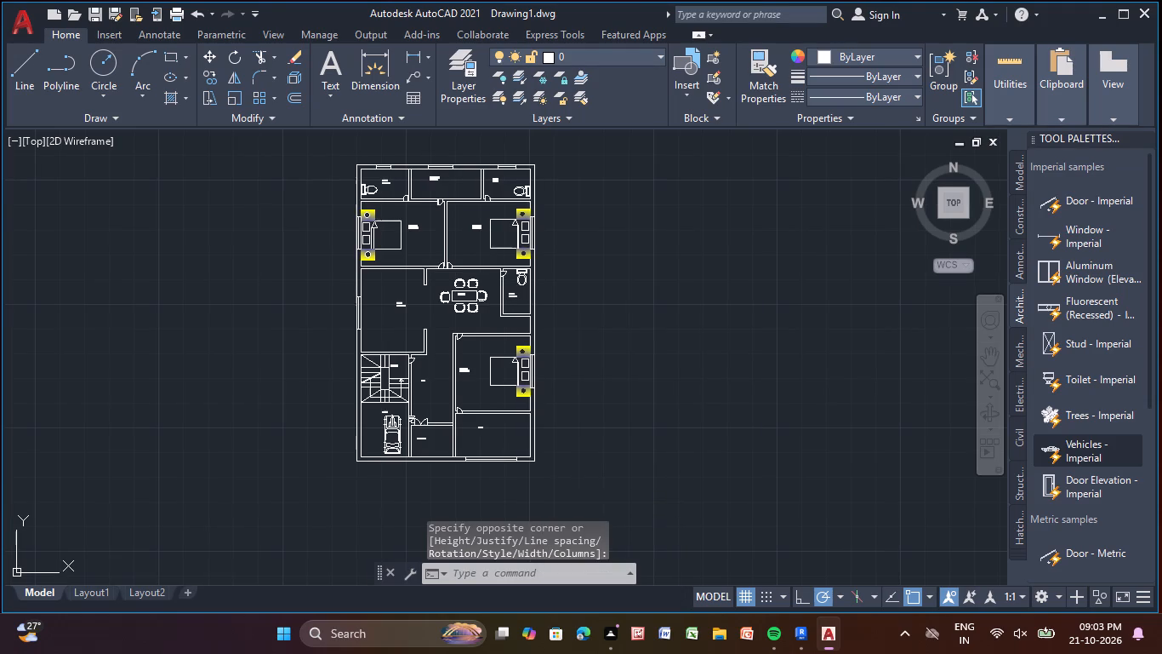
{"action": "middle_click_drag", "start_coordinate": [455, 268], "coordinate": [438, 304]}
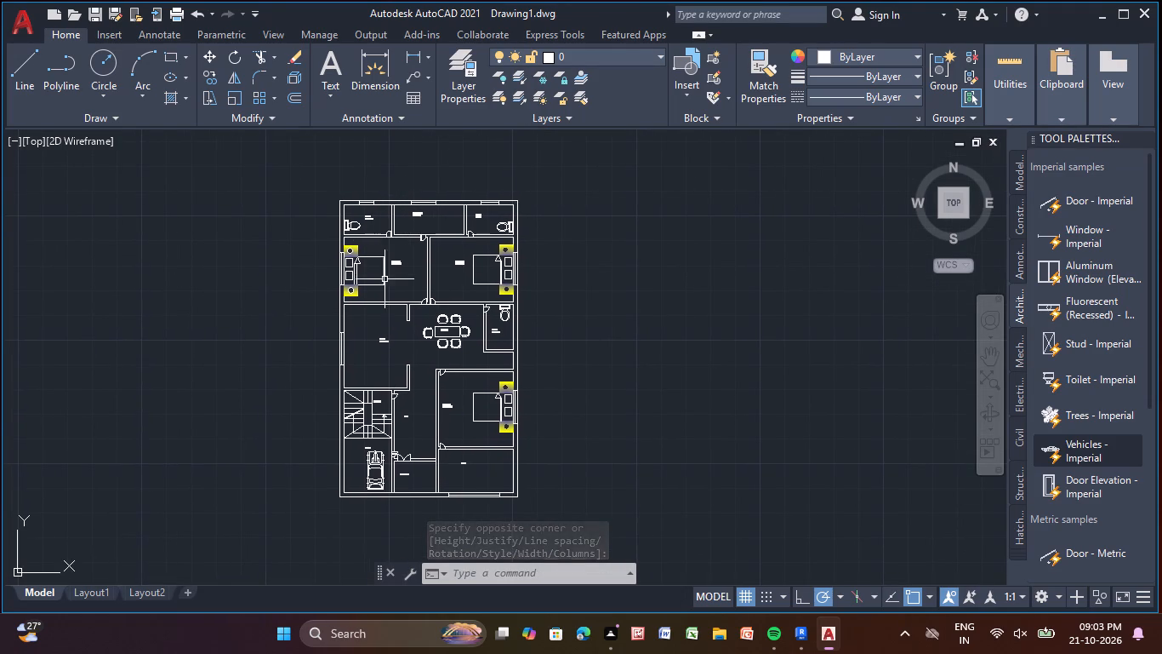
{"action": "middle_click_drag", "start_coordinate": [367, 370], "coordinate": [379, 369]}
{"action": "scroll", "coordinate": [379, 367], "scroll_direction": "up", "scroll_amount": 2}
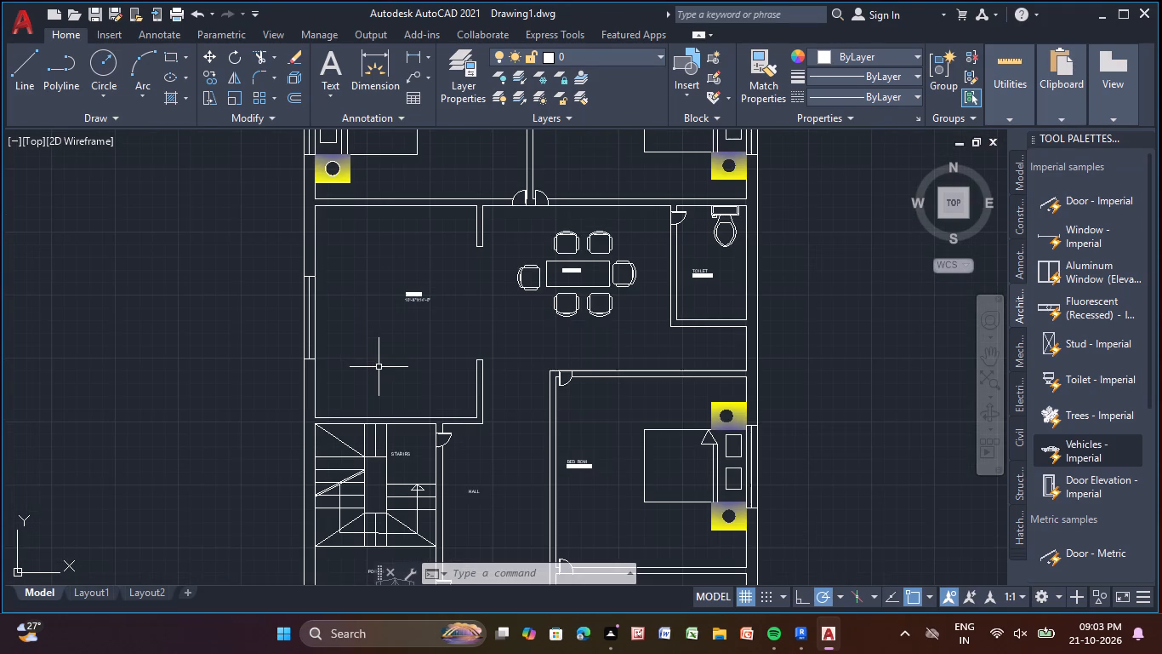
{"action": "middle_click_drag", "start_coordinate": [379, 367], "coordinate": [403, 389]}
{"action": "scroll", "coordinate": [447, 353], "scroll_direction": "up", "scroll_amount": 3}
{"action": "scroll", "coordinate": [435, 336], "scroll_direction": "down", "scroll_amount": 3}
{"action": "middle_click_drag", "start_coordinate": [435, 336], "coordinate": [470, 335]}
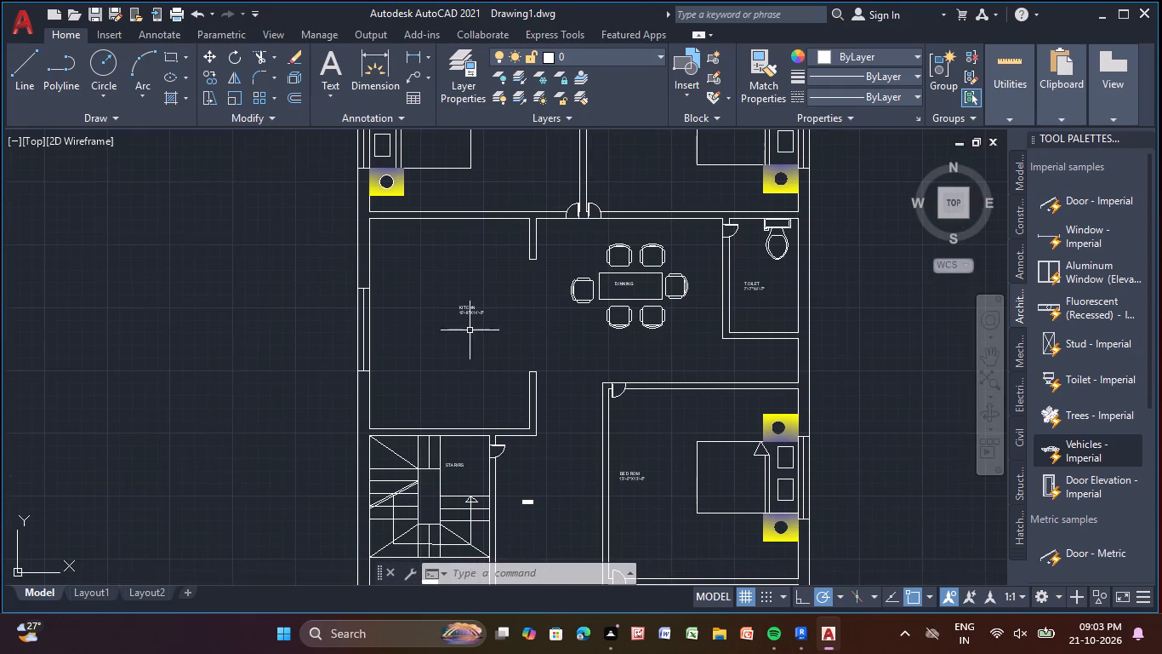
{"action": "left_click", "coordinate": [30, 55]}
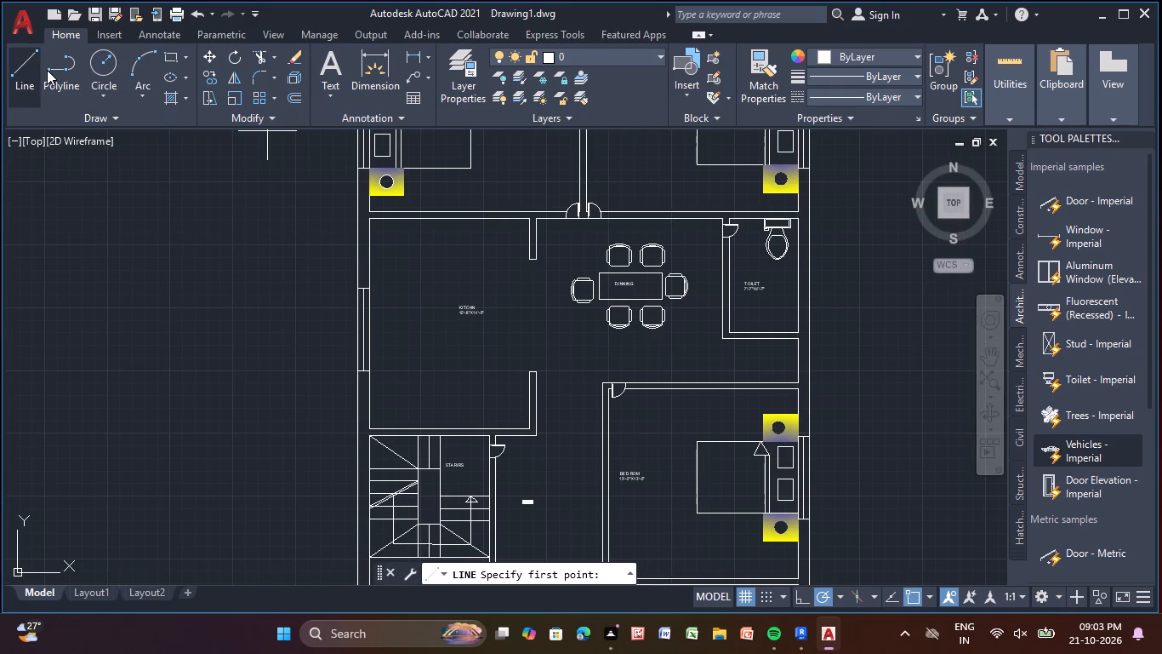
{"action": "scroll", "coordinate": [47, 71], "scroll_direction": "up", "scroll_amount": 1}
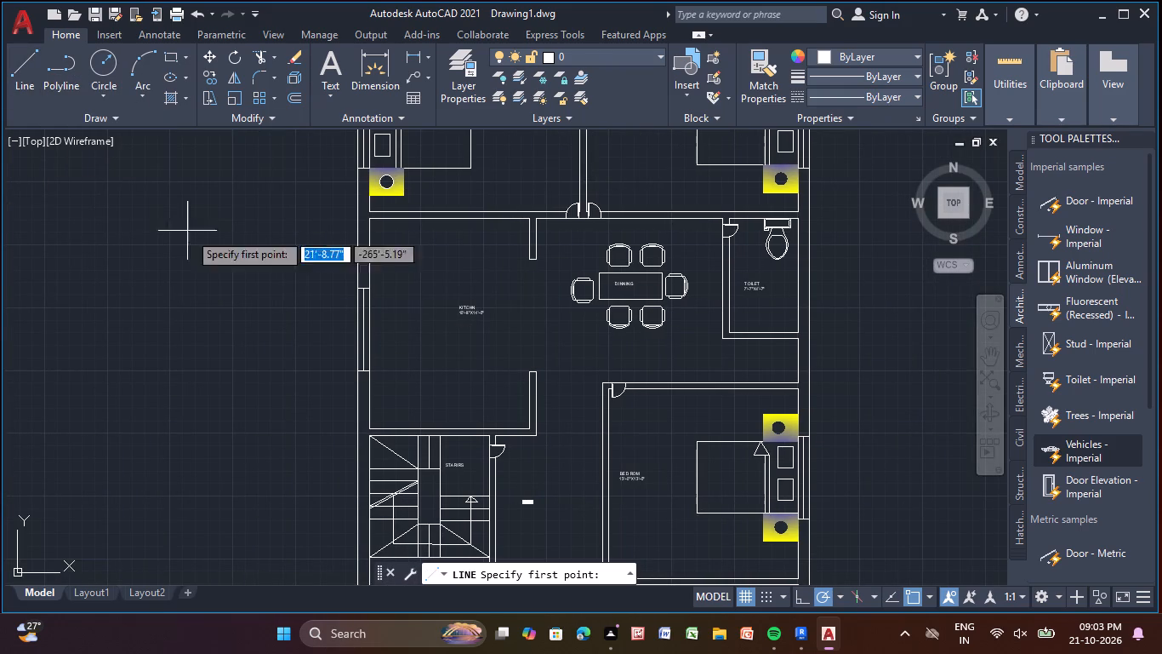
{"action": "left_click", "coordinate": [402, 427]}
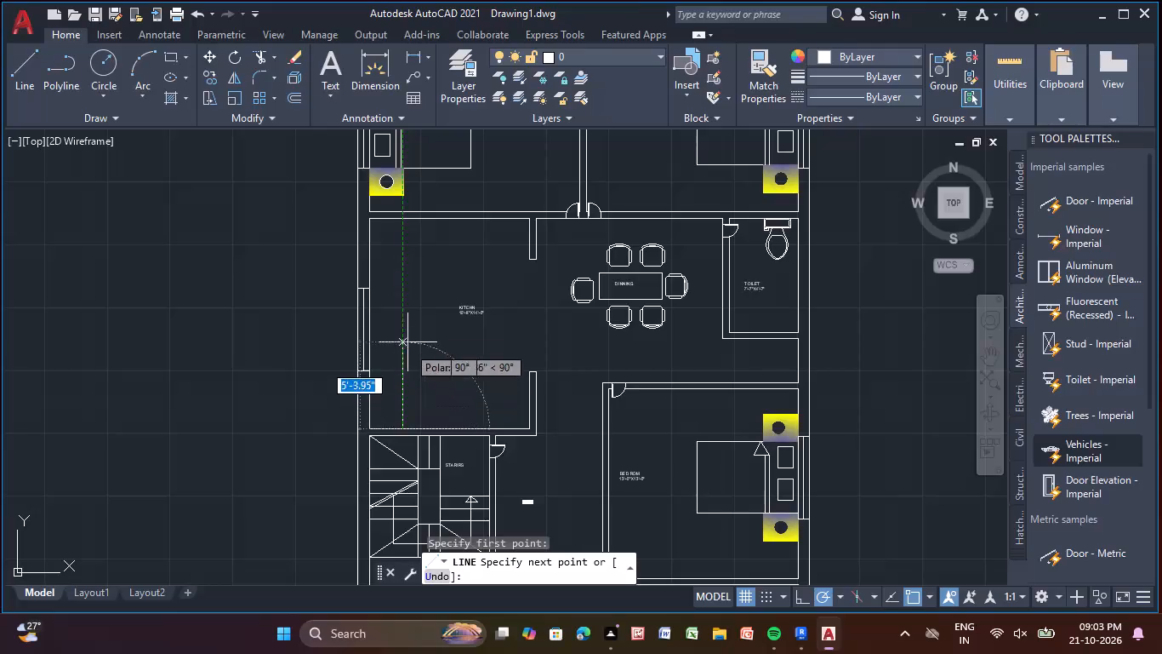
{"action": "left_click", "coordinate": [402, 246]}
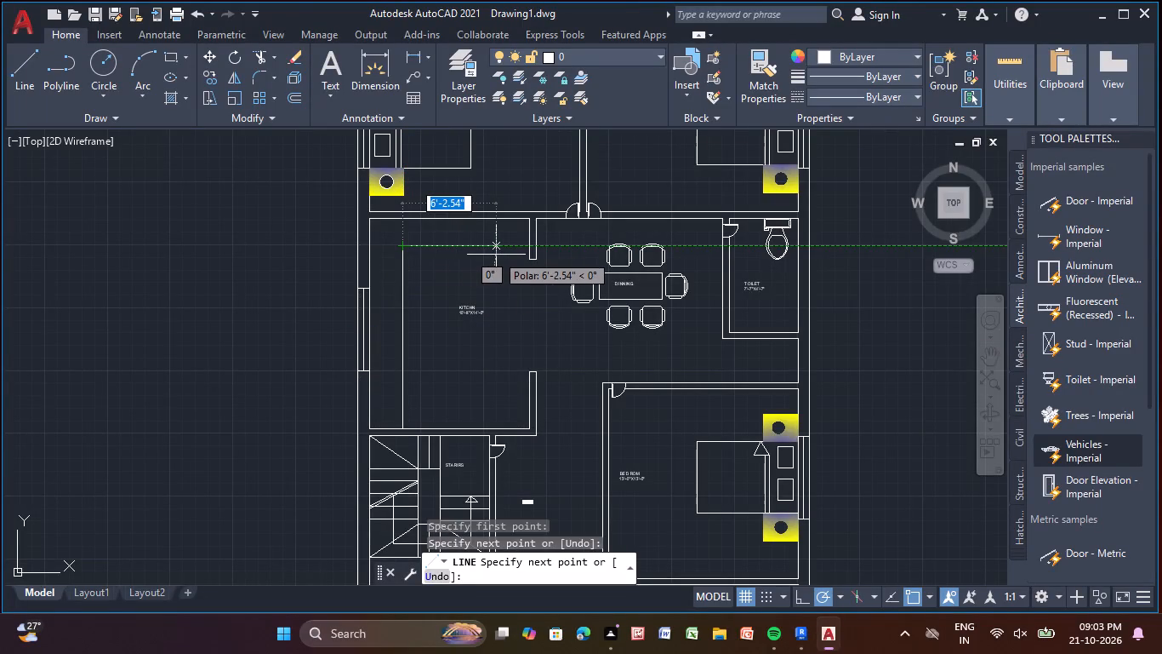
{"action": "left_click", "coordinate": [483, 254]}
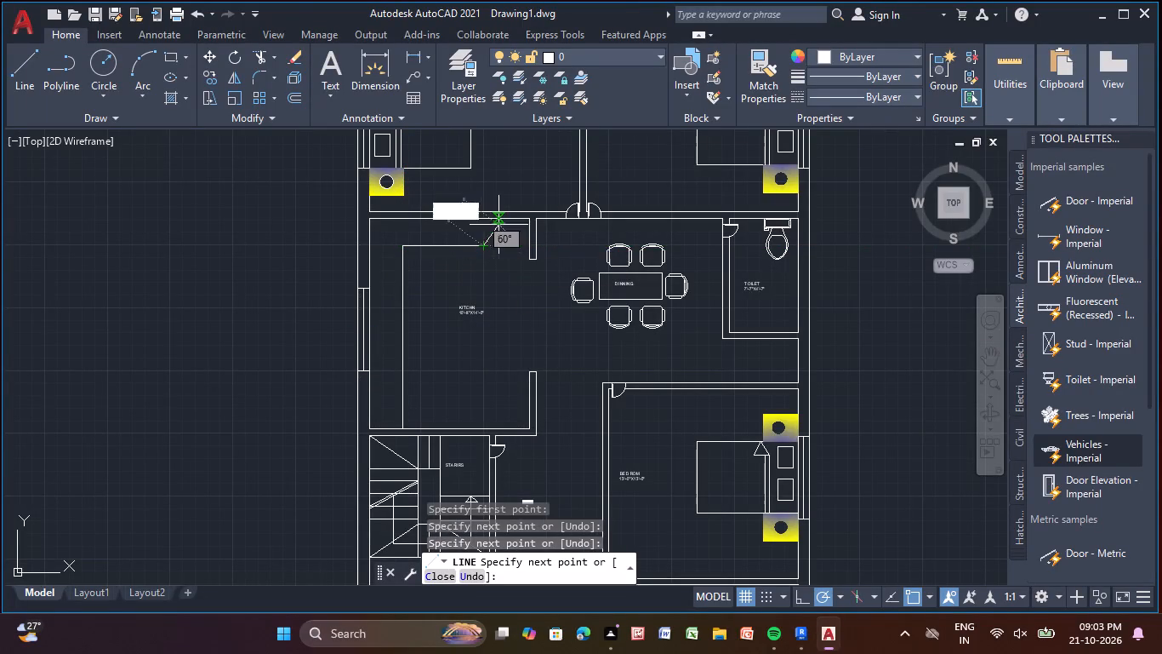
{"action": "left_click", "coordinate": [481, 220]}
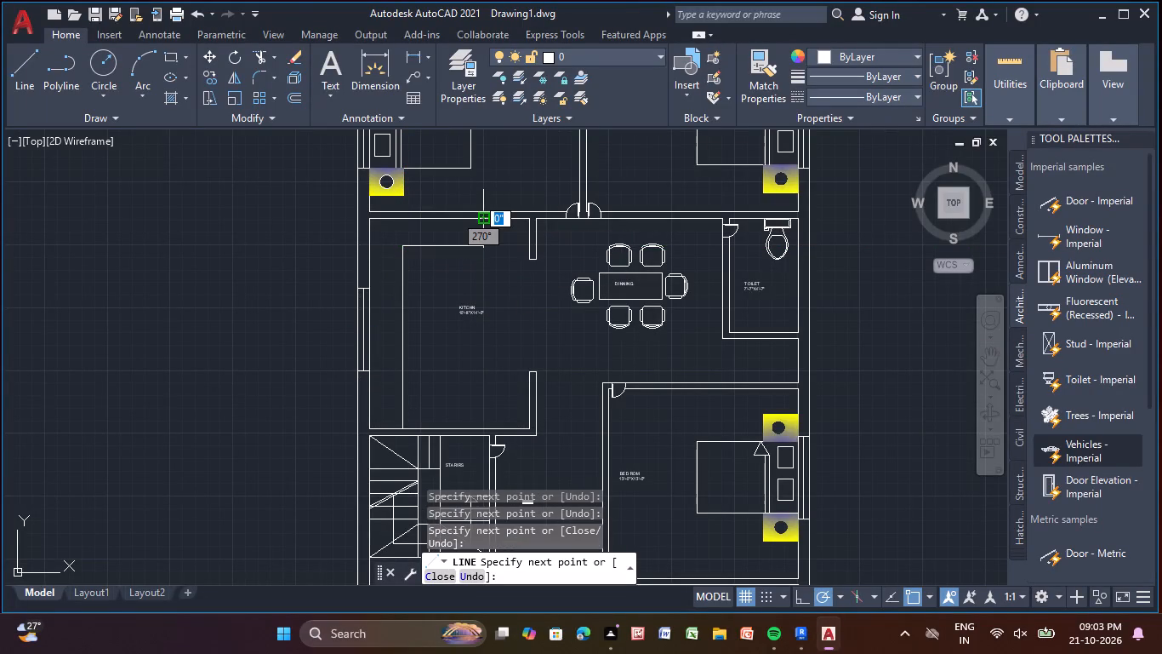
{"action": "key", "text": "Escape"}
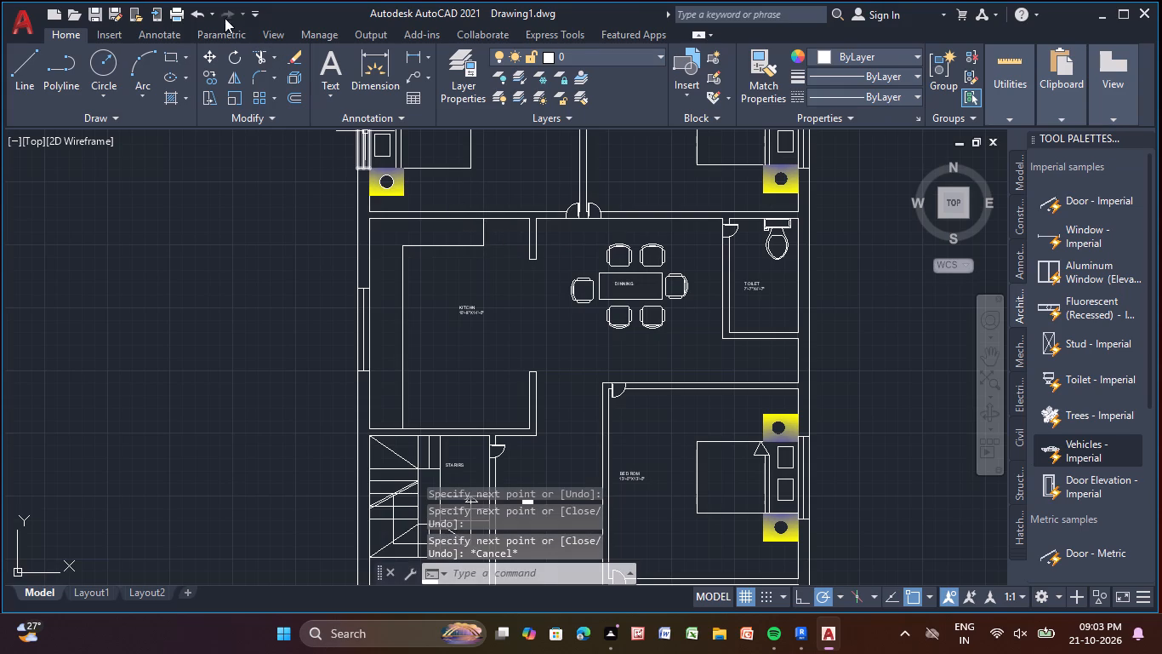
Draw a narrow upright rectangle on the kitchen counter against the west wall, beside the window's southern half.
{"action": "left_click", "coordinate": [168, 58]}
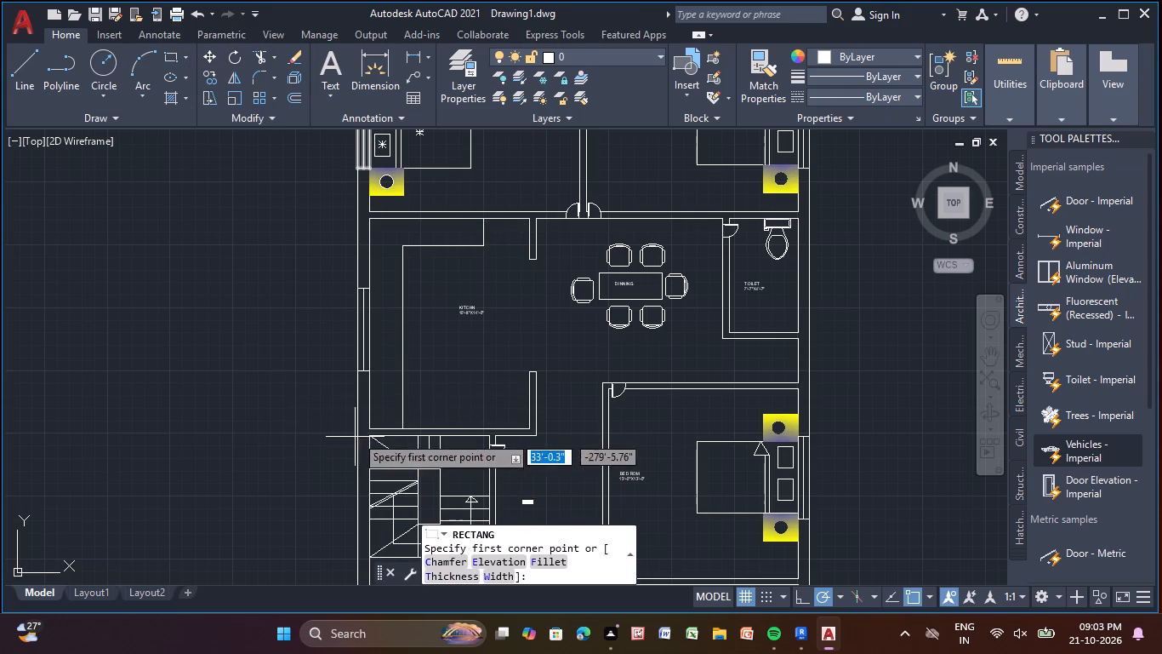
{"action": "middle_click_drag", "start_coordinate": [399, 393], "coordinate": [387, 337]}
{"action": "scroll", "coordinate": [377, 312], "scroll_direction": "up", "scroll_amount": 1}
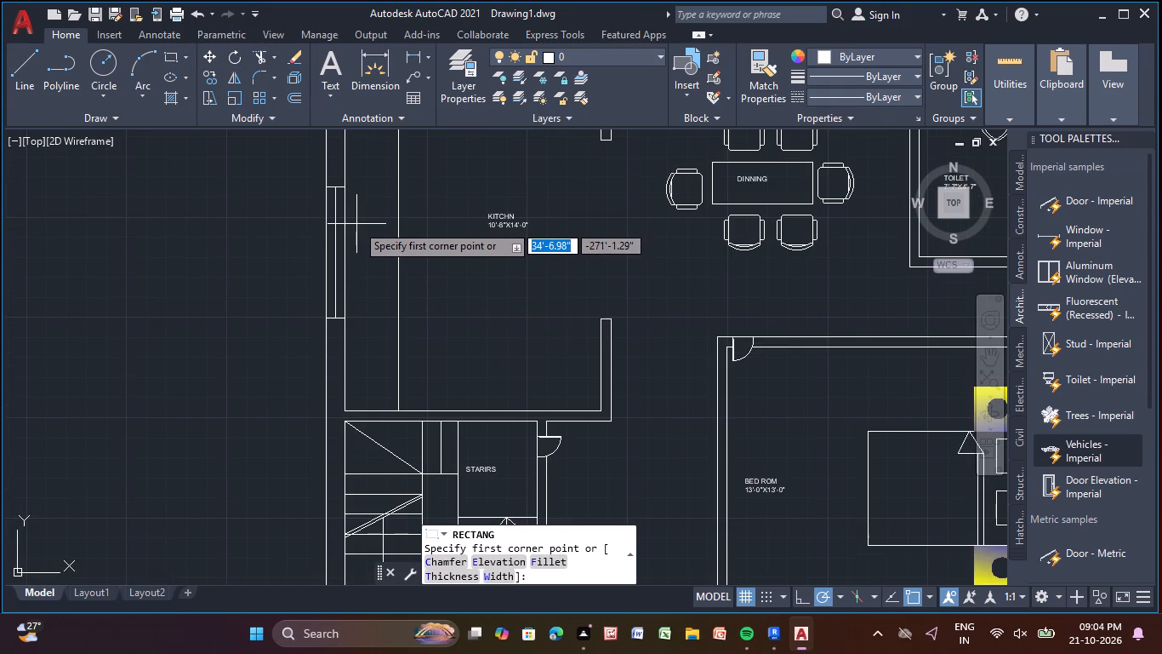
{"action": "left_click_drag", "start_coordinate": [351, 232], "coordinate": [348, 243]}
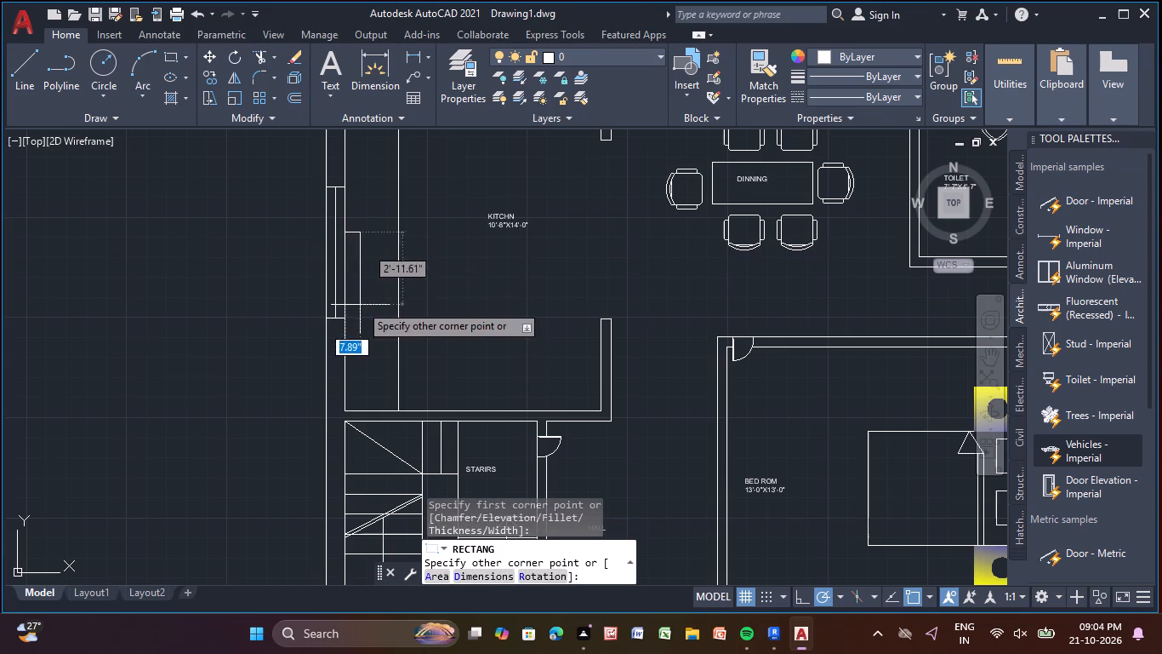
{"action": "left_click", "coordinate": [377, 333]}
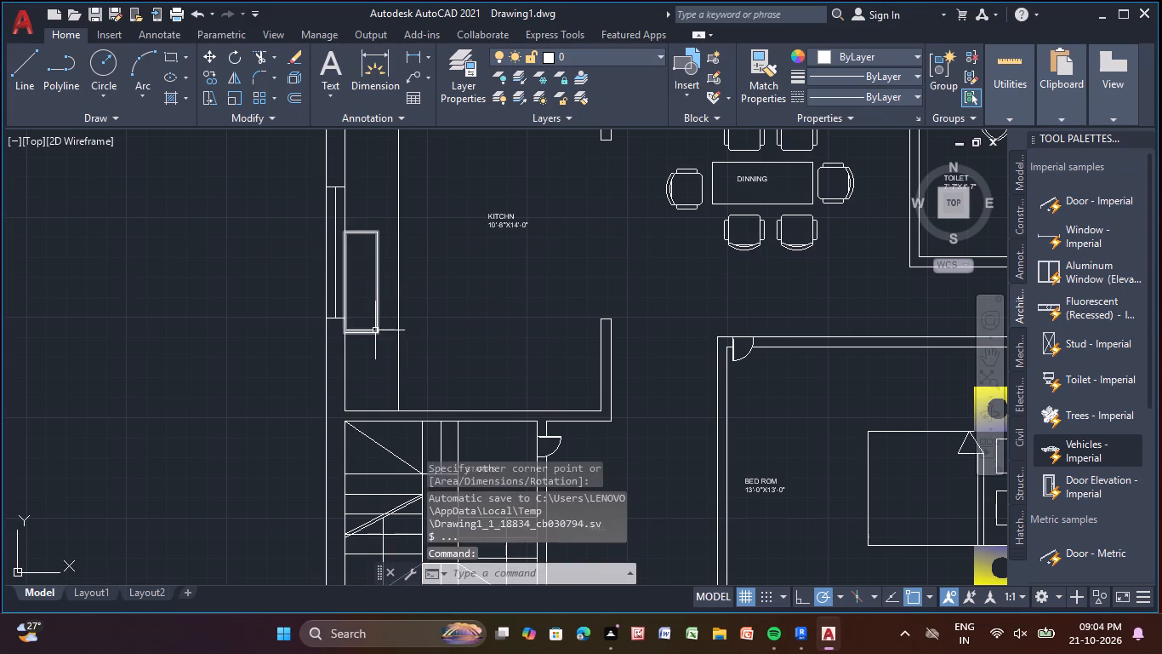
Move the rectangle about 5.7" at 330° so it sits clear of the wall within the counter strip.
{"action": "left_click", "coordinate": [375, 326]}
{"action": "left_click", "coordinate": [210, 52]}
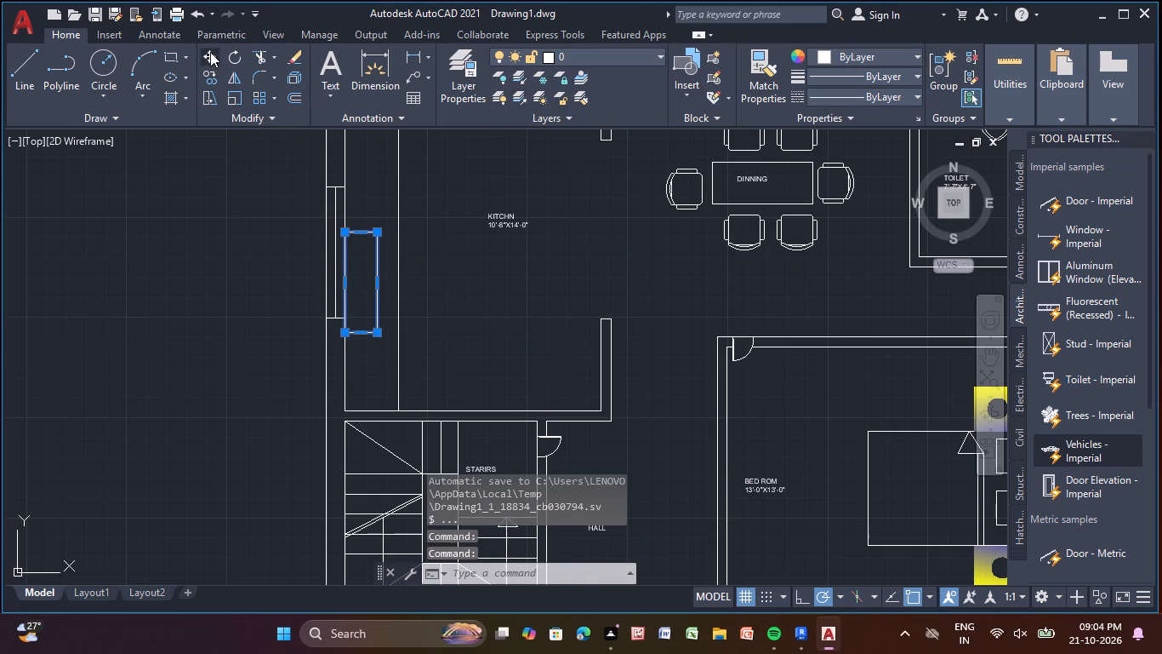
{"action": "left_click", "coordinate": [379, 289]}
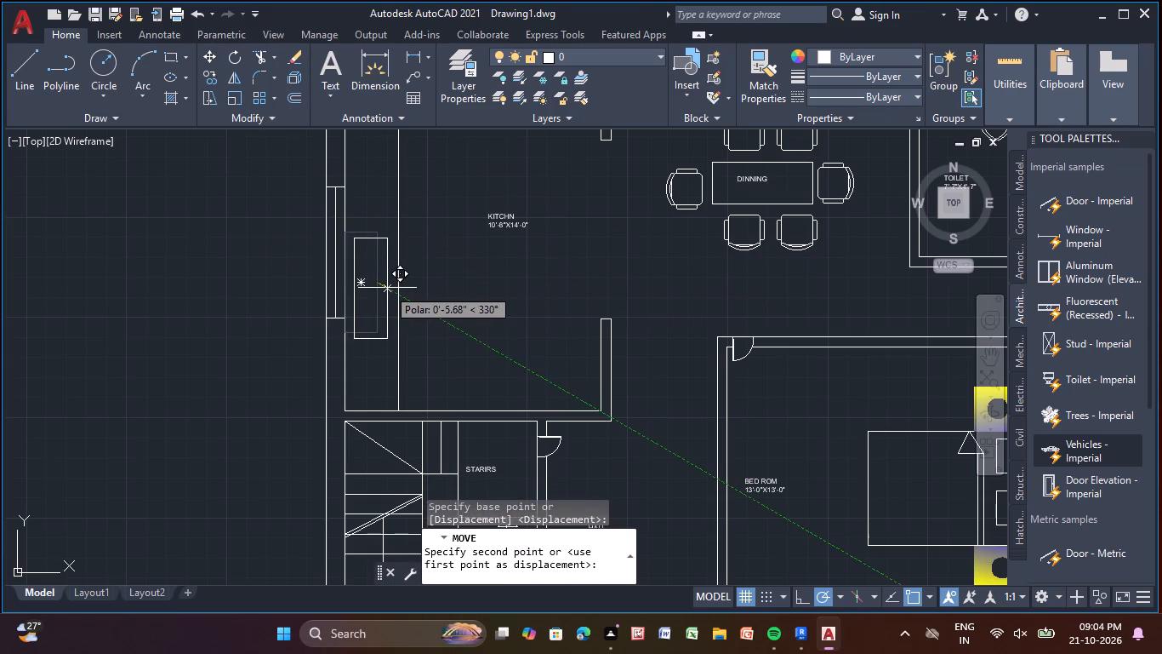
{"action": "left_click", "coordinate": [388, 288]}
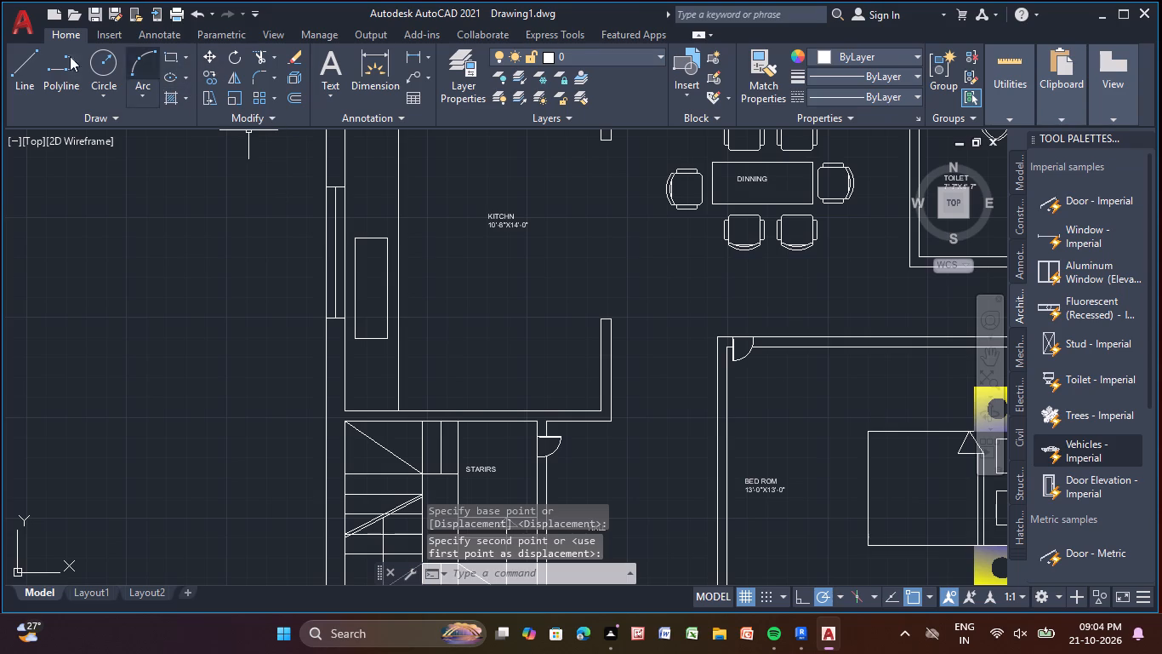
Draw a small circle in the southern half of the counter rectangle and shift it slightly southeast.
{"action": "left_click_drag", "start_coordinate": [109, 72], "coordinate": [115, 90]}
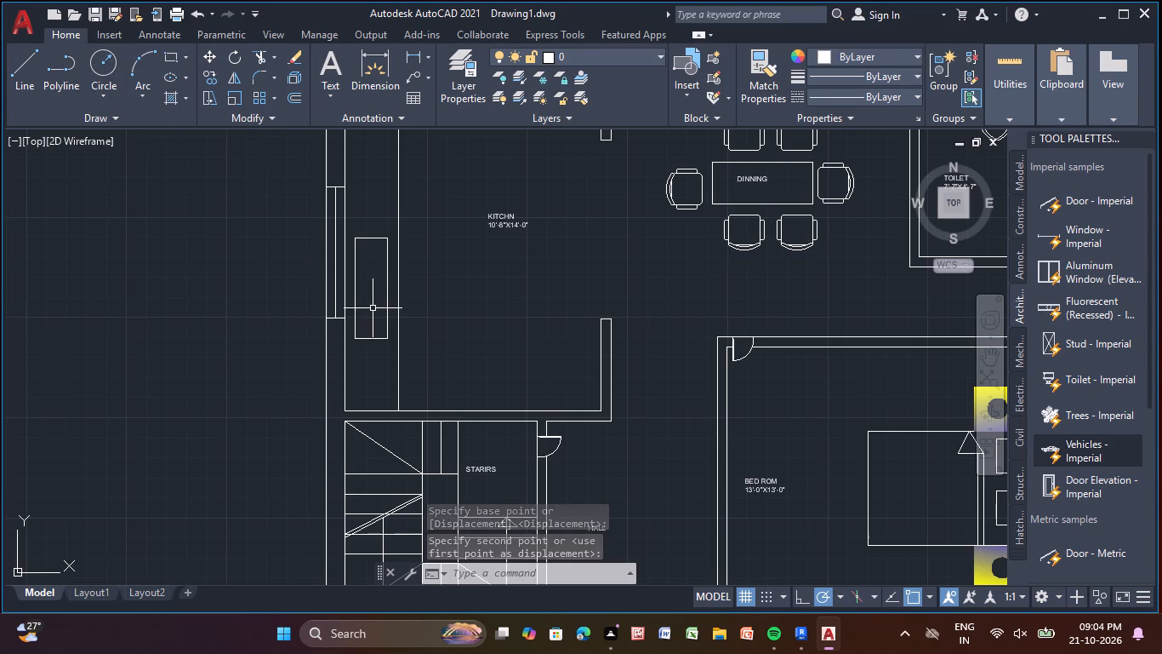
{"action": "left_click", "coordinate": [108, 65]}
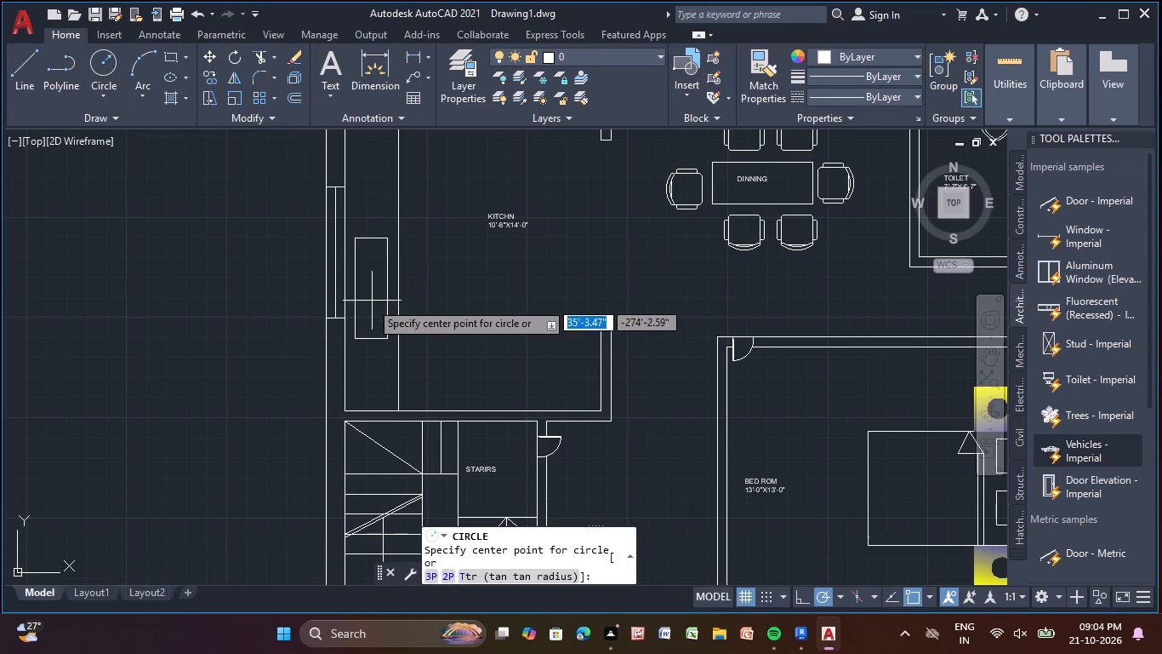
{"action": "scroll", "coordinate": [377, 312], "scroll_direction": "up", "scroll_amount": 3}
{"action": "left_click", "coordinate": [328, 303]}
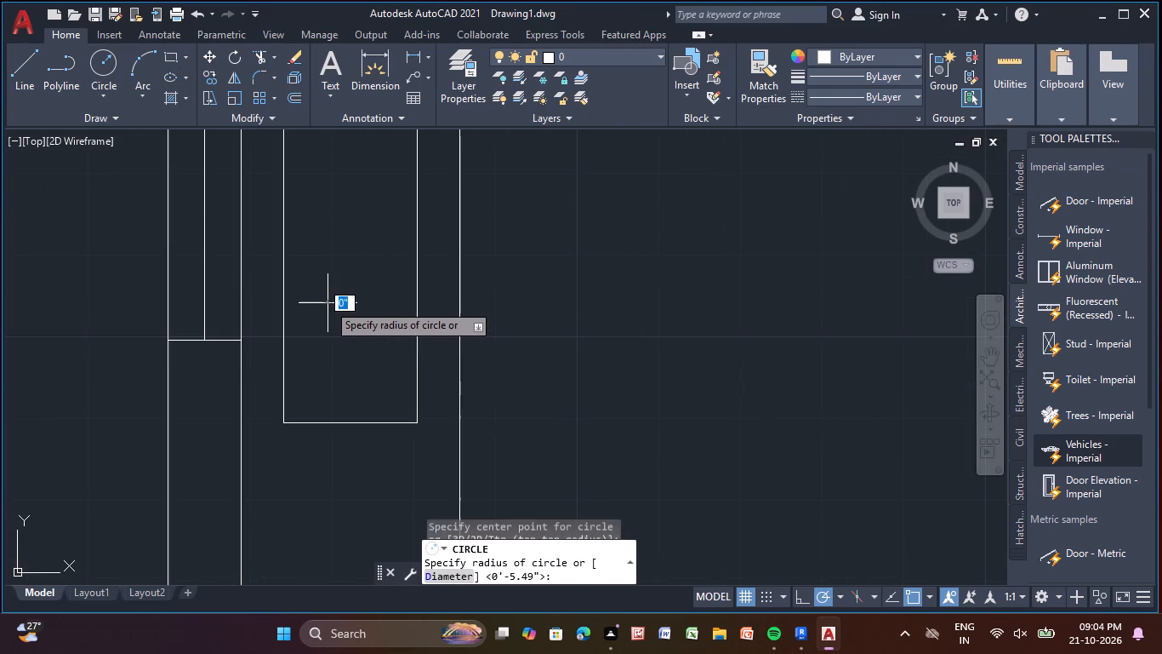
{"action": "left_click", "coordinate": [344, 320]}
{"action": "left_click", "coordinate": [341, 324]}
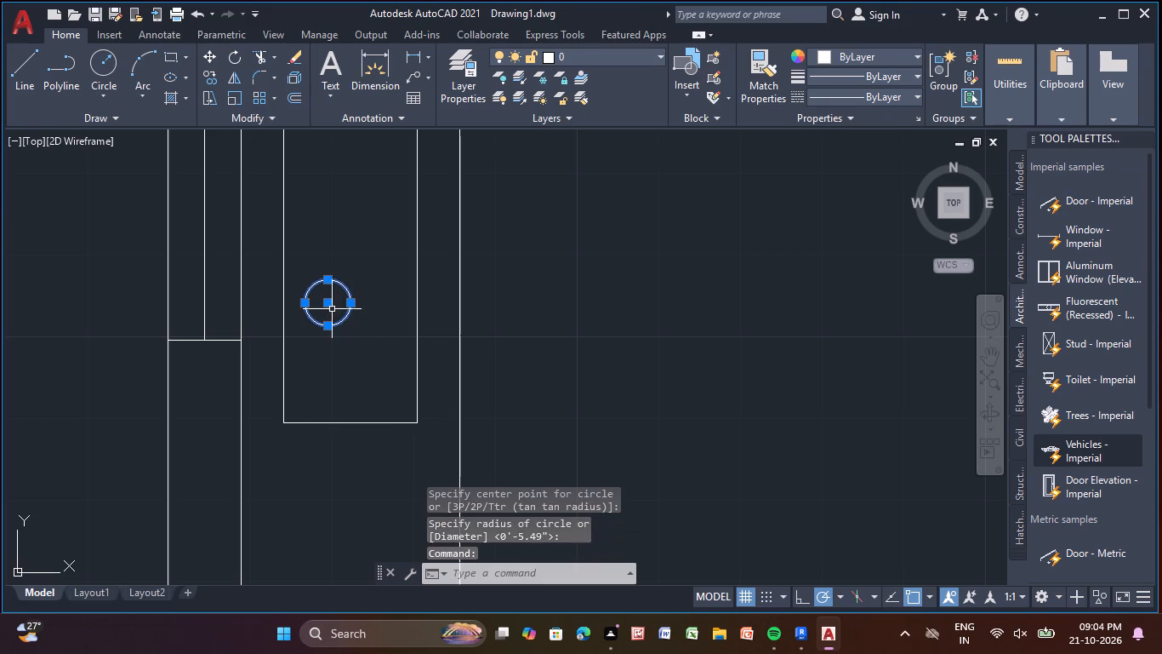
{"action": "left_click", "coordinate": [332, 305]}
{"action": "left_click", "coordinate": [345, 316]}
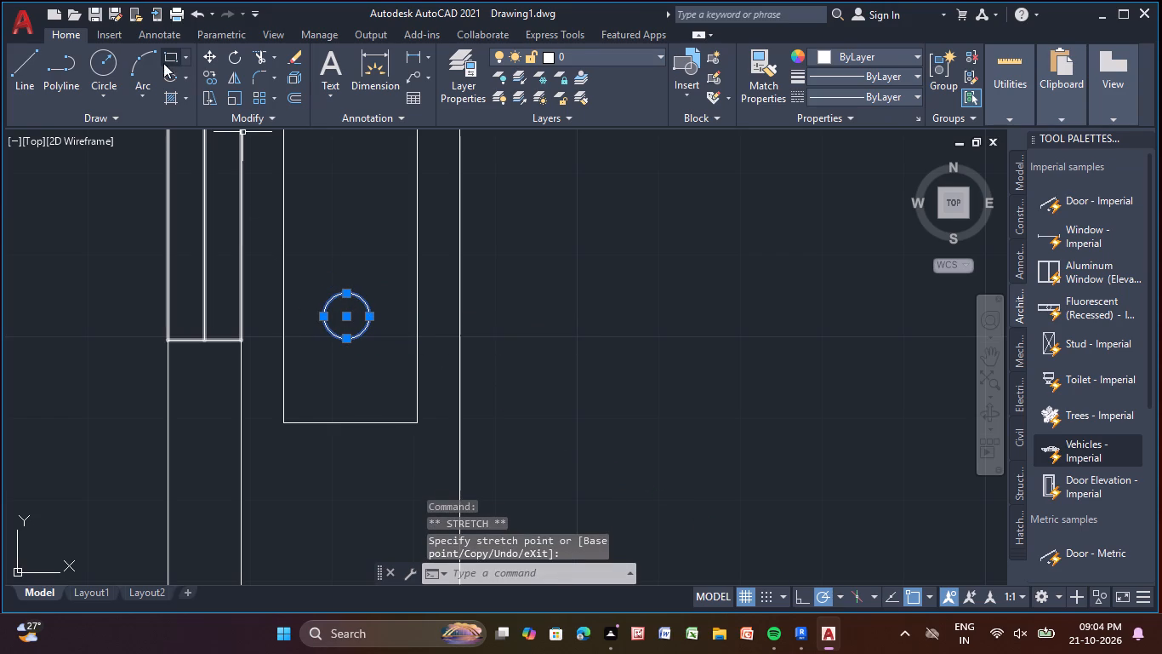
Copy the burner circle twice straight north, to the middle and northern part of the counter rectangle.
{"action": "left_click", "coordinate": [212, 76]}
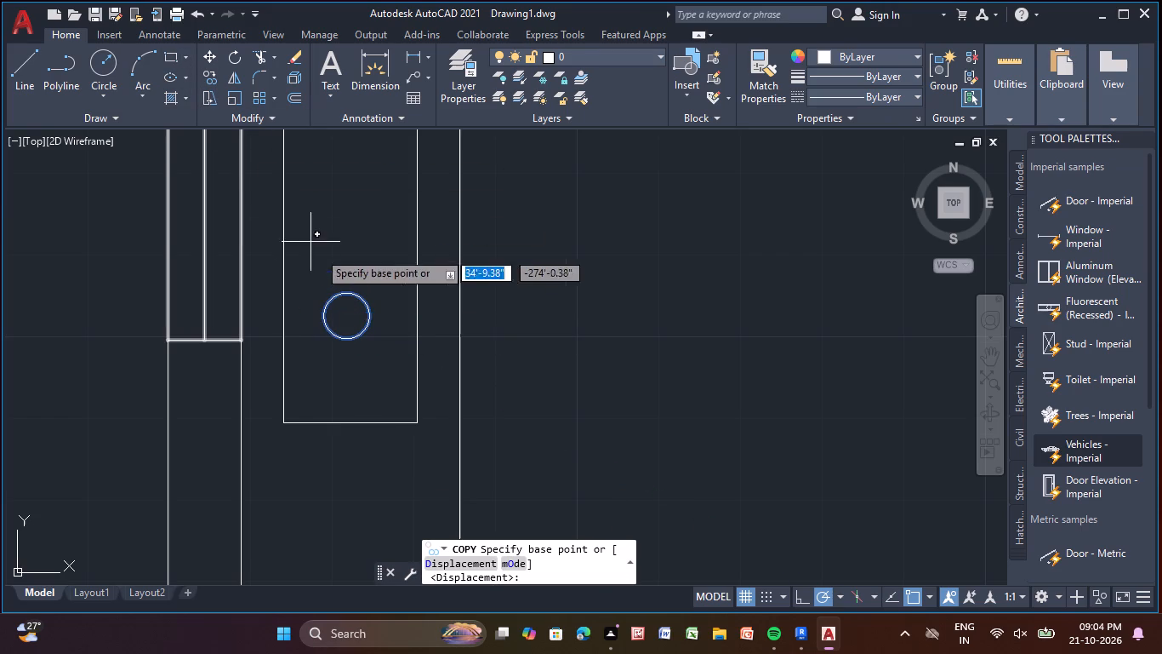
{"action": "left_click", "coordinate": [360, 303]}
{"action": "middle_click_drag", "start_coordinate": [367, 223], "coordinate": [321, 376]}
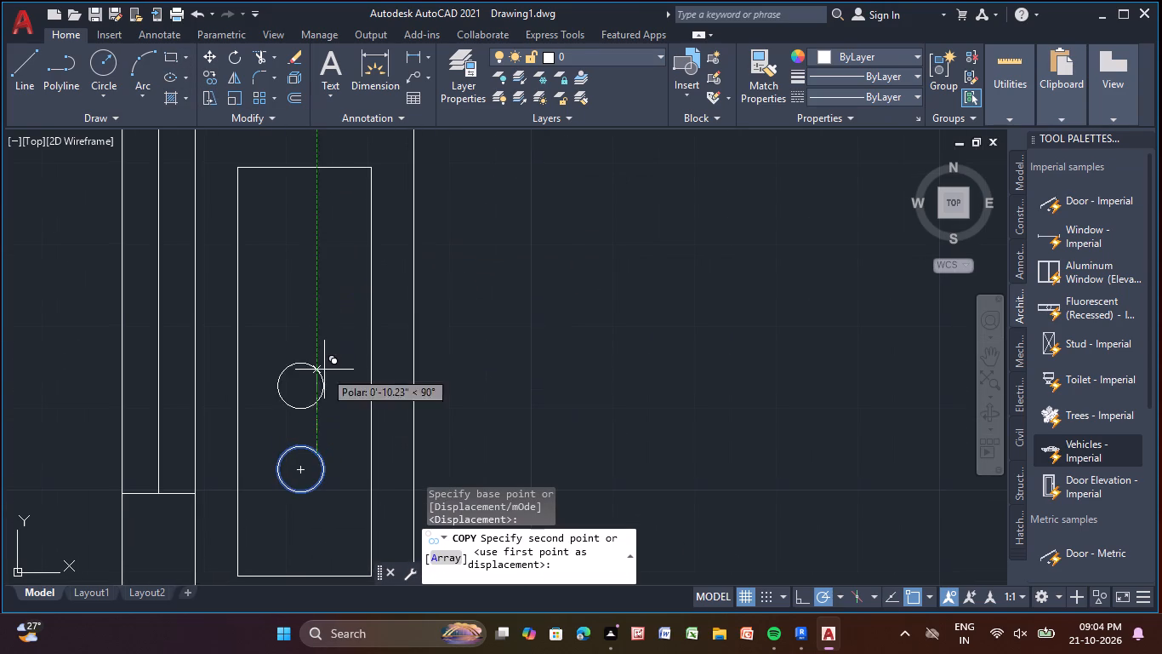
{"action": "left_click", "coordinate": [316, 321]}
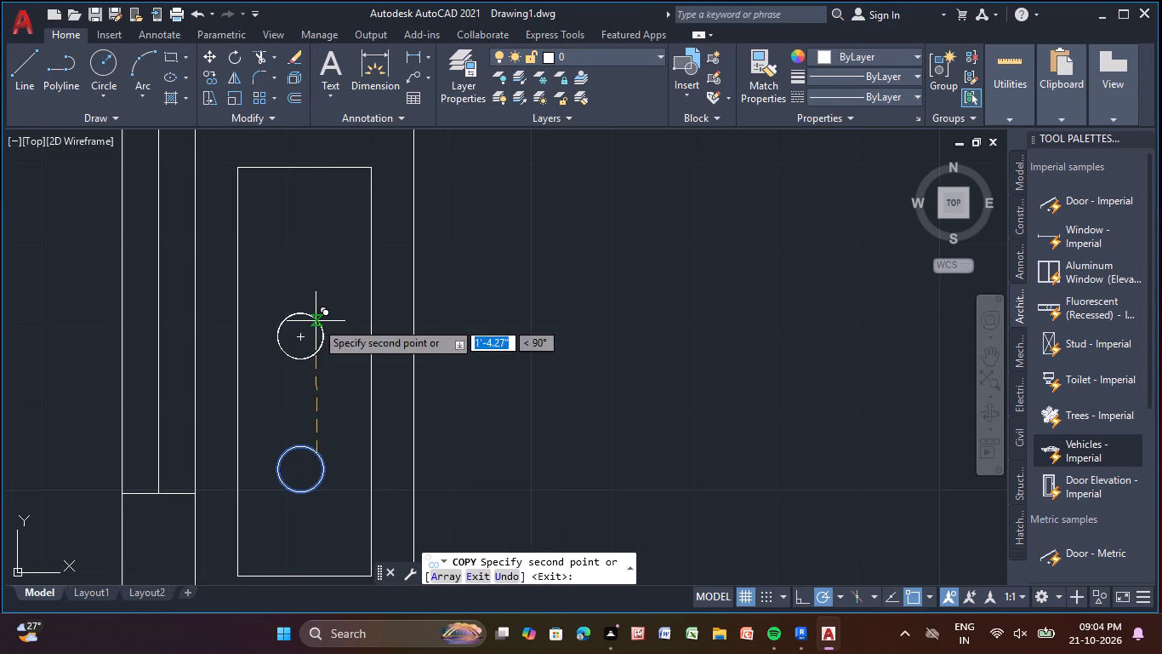
{"action": "left_click", "coordinate": [319, 217]}
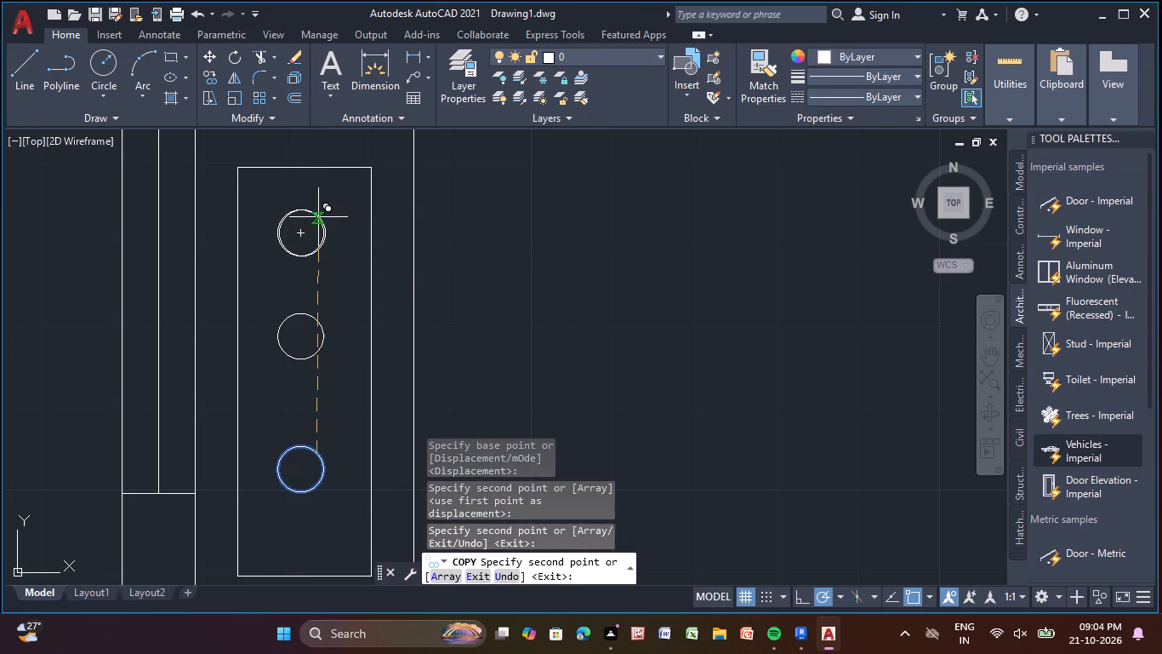
{"action": "key", "text": "Escape"}
{"action": "scroll", "coordinate": [319, 216], "scroll_direction": "up", "scroll_amount": 2}
{"action": "scroll", "coordinate": [347, 313], "scroll_direction": "down", "scroll_amount": 3}
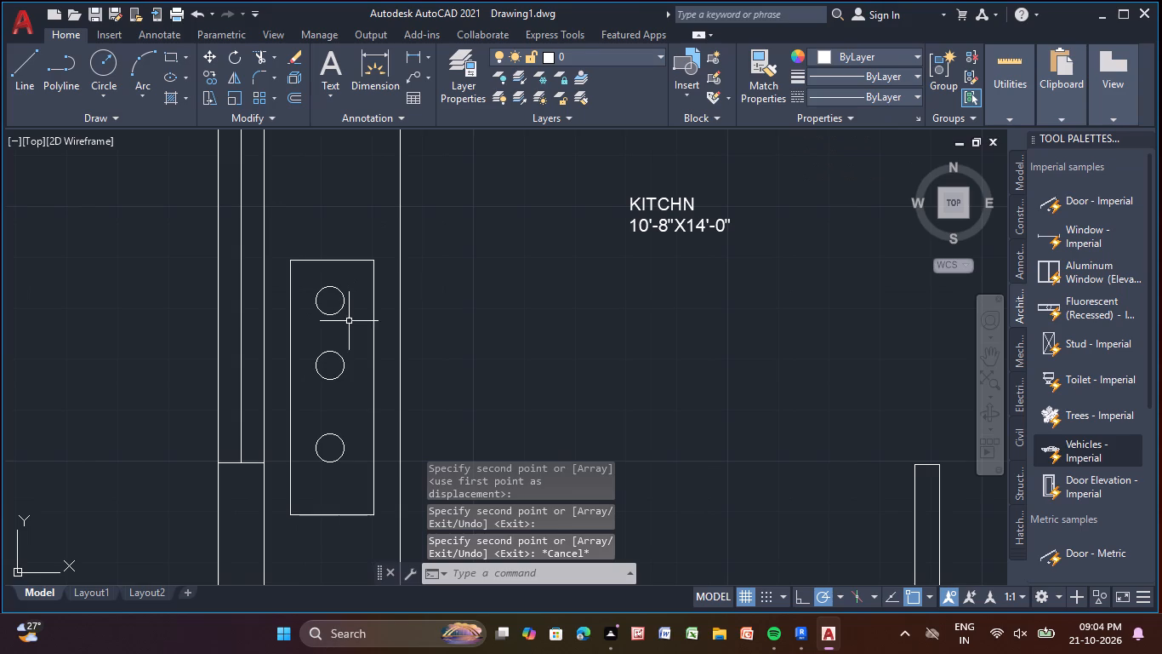
Shift the middle and southern circles south, moving the middle one twice, to space the three circles along the rectangle.
{"action": "left_click", "coordinate": [332, 381]}
{"action": "left_click", "coordinate": [328, 368]}
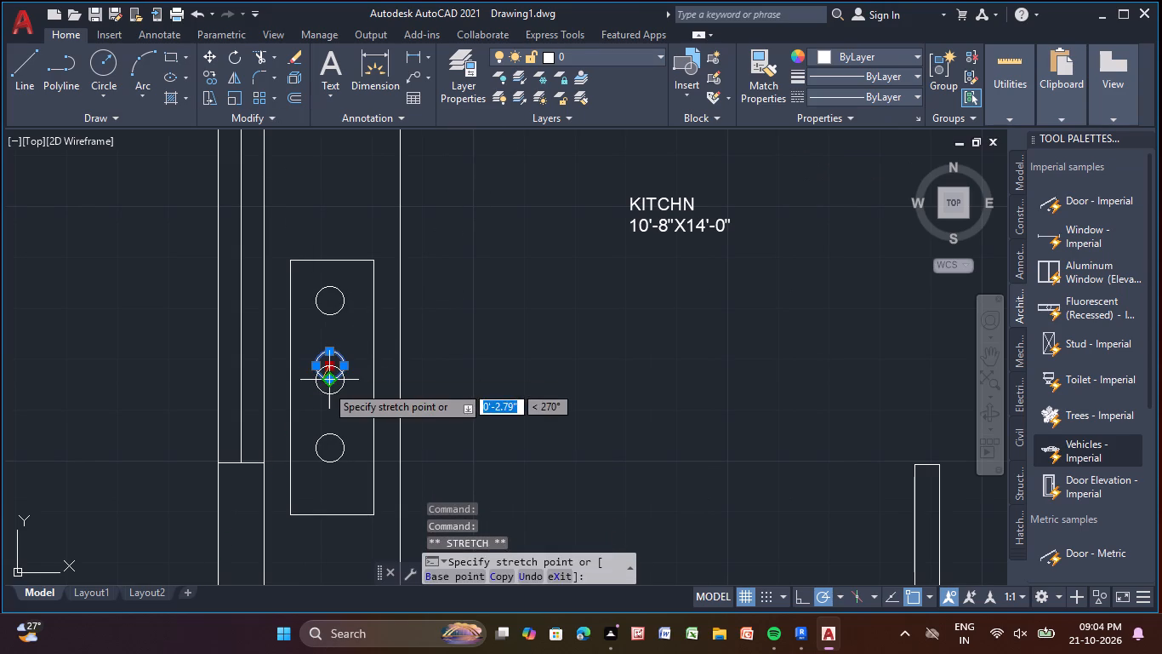
{"action": "left_click", "coordinate": [326, 385]}
{"action": "key", "text": "Escape"}
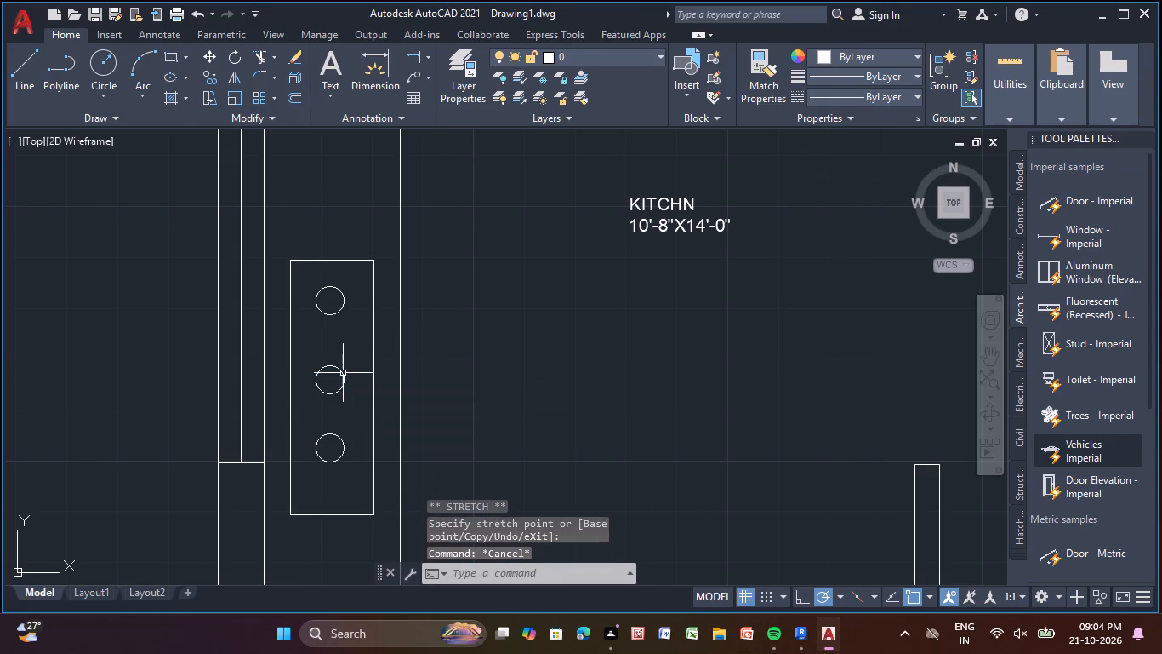
{"action": "left_click", "coordinate": [332, 434]}
{"action": "left_click", "coordinate": [332, 453]}
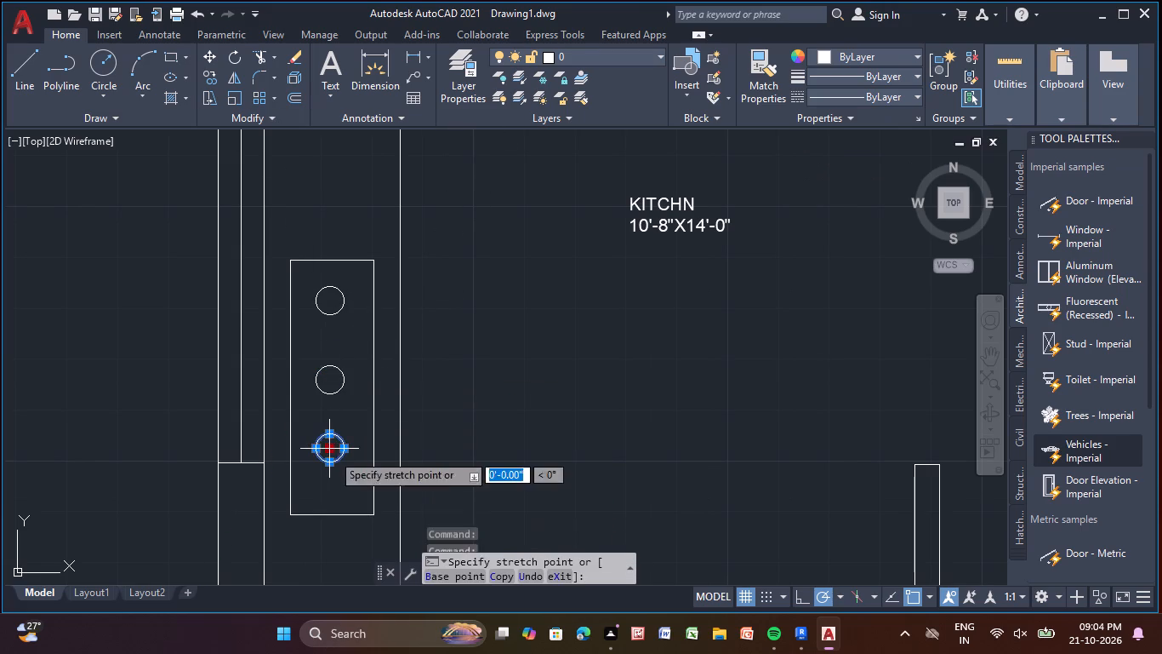
{"action": "left_click", "coordinate": [334, 473]}
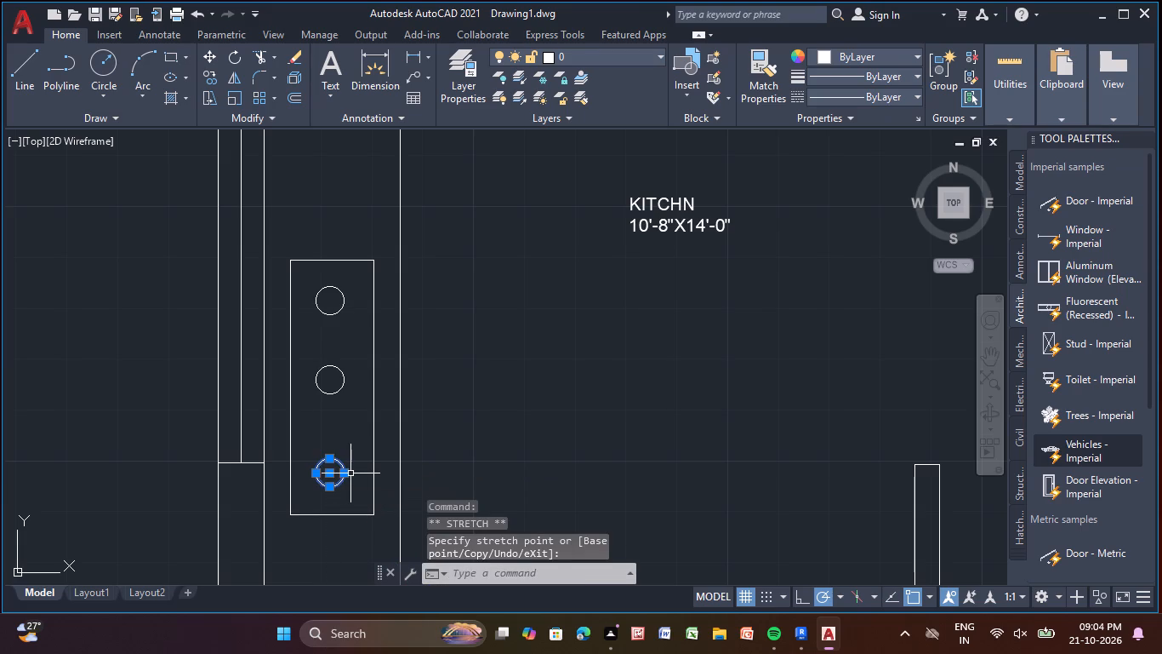
{"action": "key", "text": "Escape"}
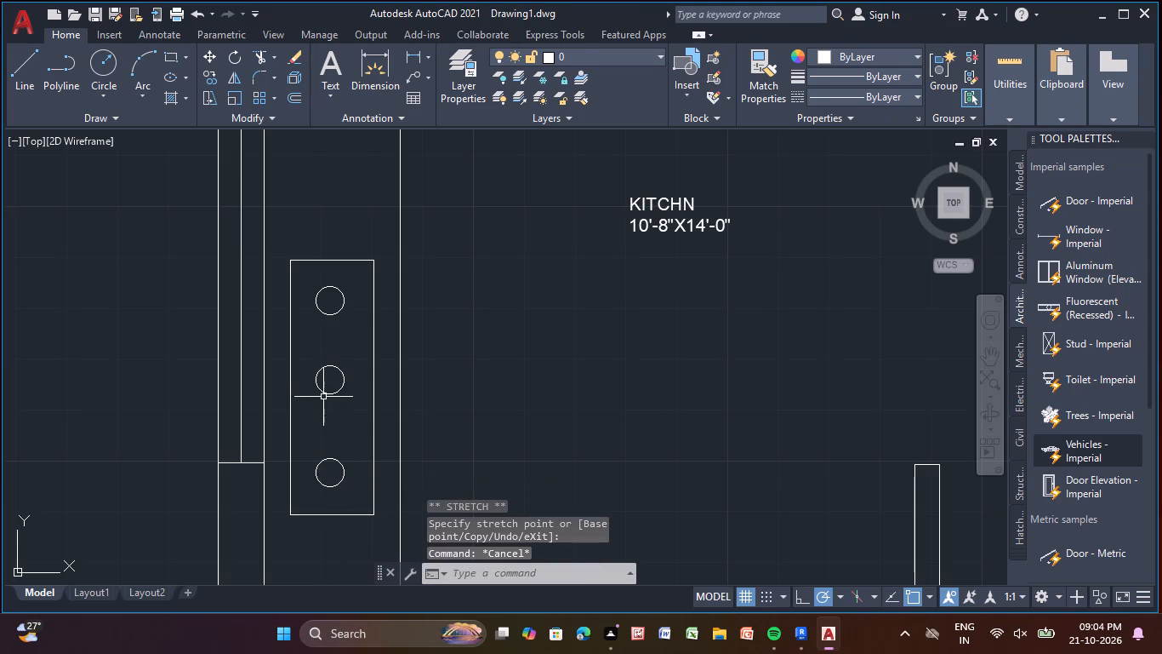
{"action": "left_click", "coordinate": [324, 392]}
{"action": "left_click", "coordinate": [333, 380]}
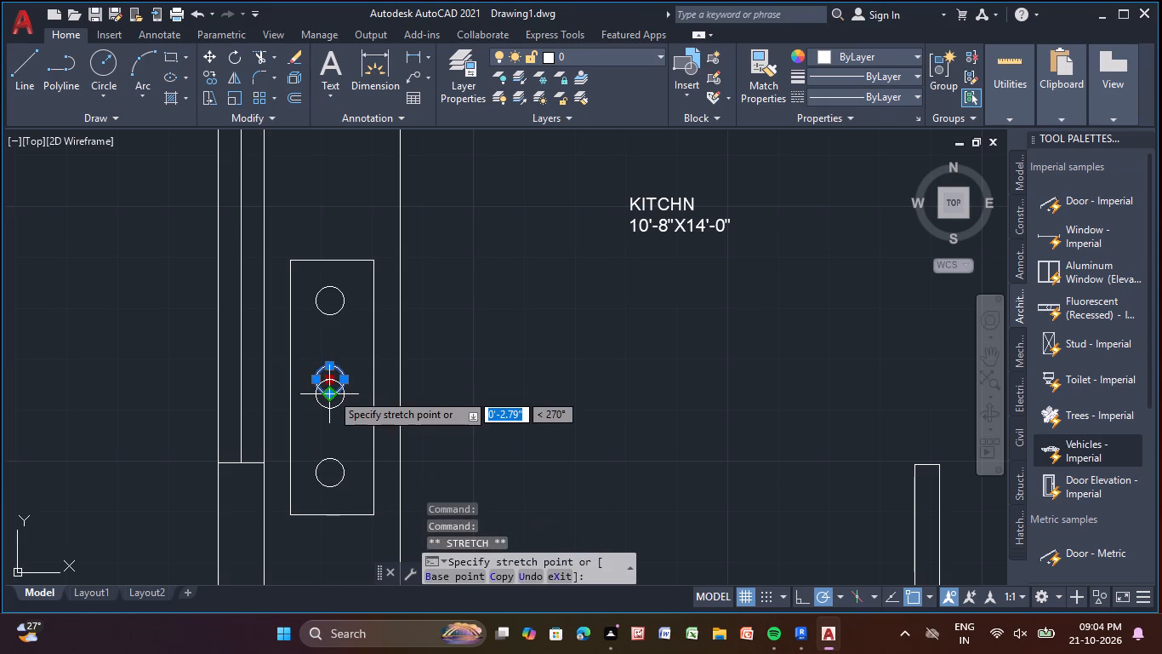
{"action": "left_click", "coordinate": [331, 393]}
{"action": "key", "text": "Escape"}
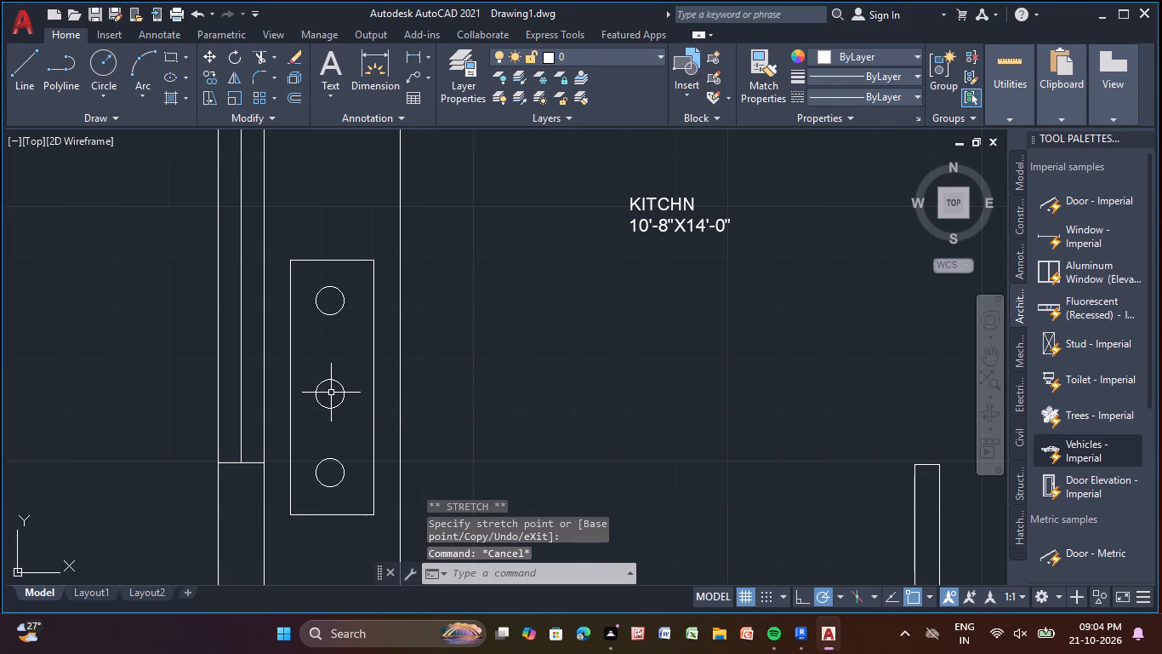
Draw a vertical line through the circles from the midpoint of the rectangle's north edge to its south edge.
{"action": "left_click", "coordinate": [32, 55]}
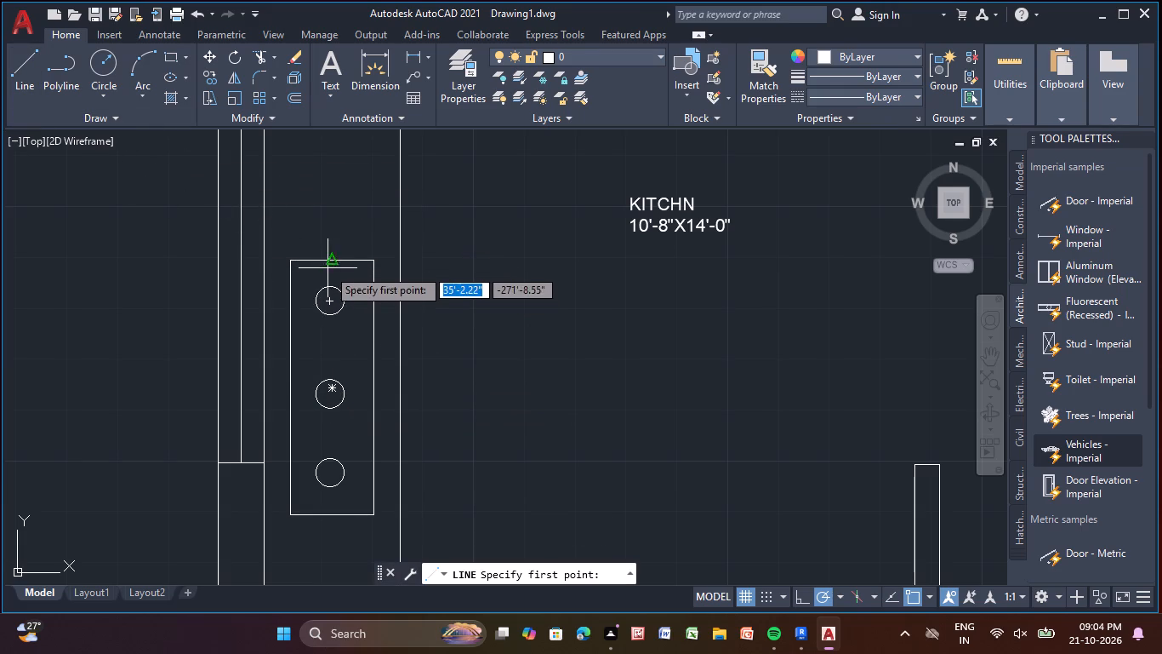
{"action": "left_click", "coordinate": [328, 263]}
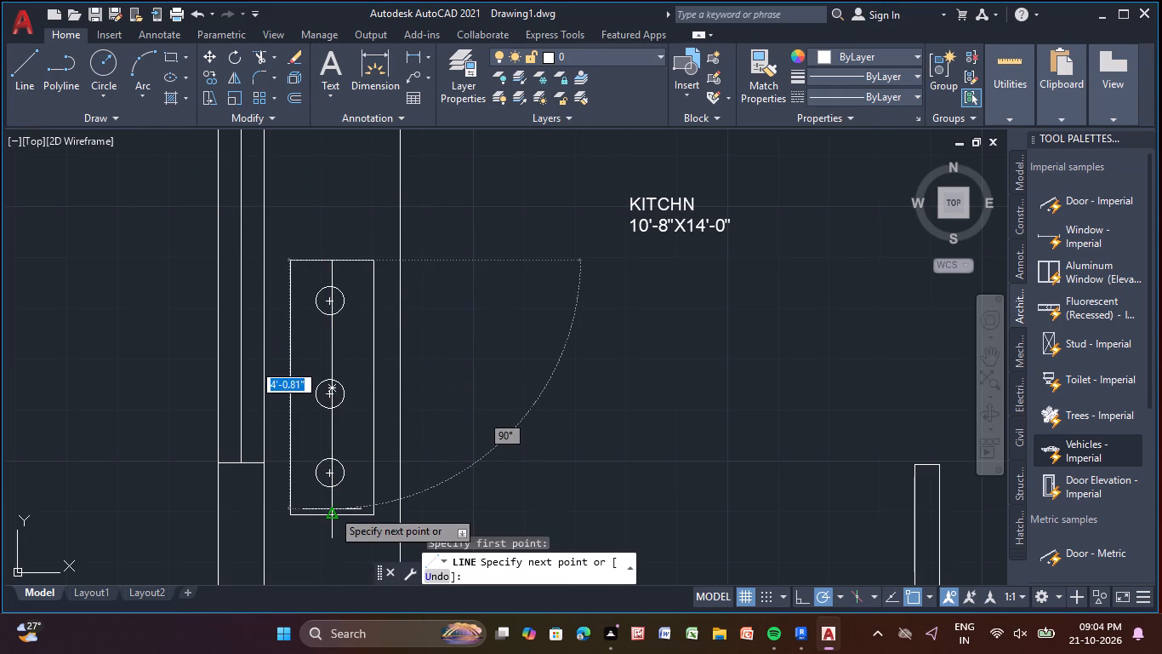
{"action": "left_click", "coordinate": [332, 509]}
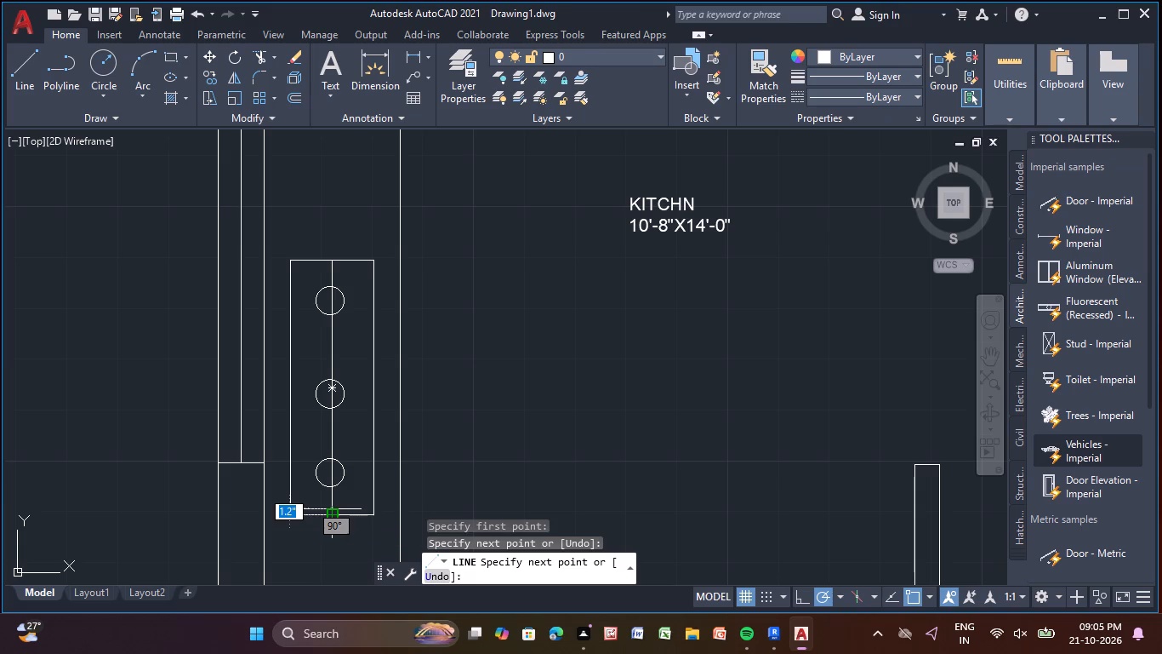
{"action": "key", "text": "Escape"}
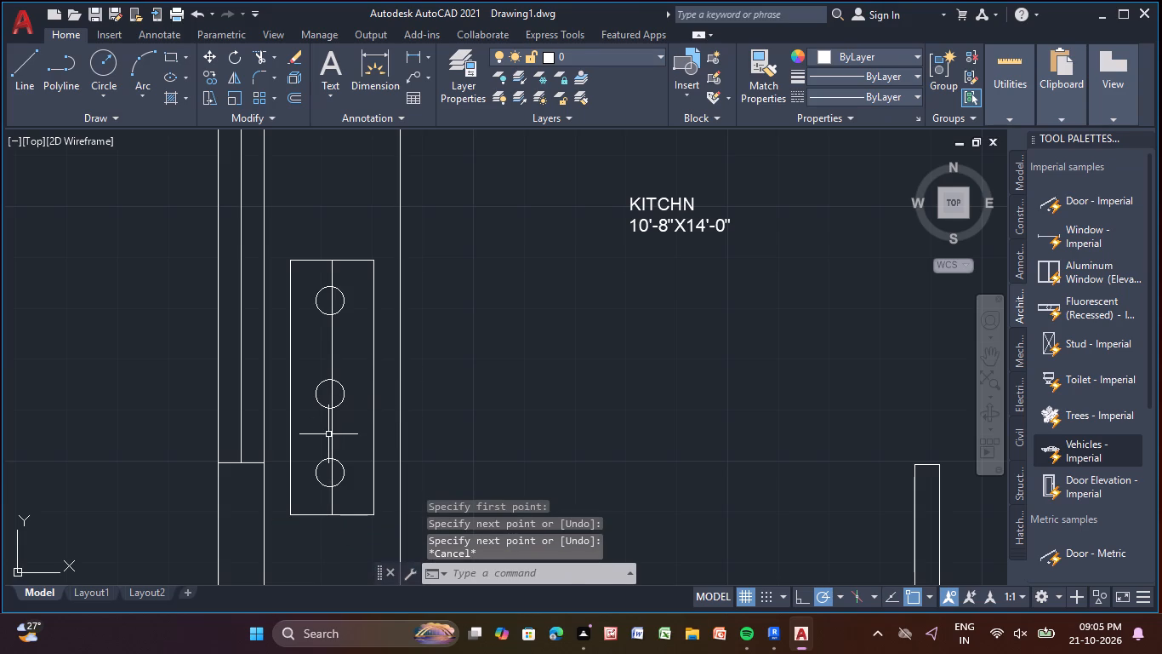
Offset the vertical centre line slightly west with Through, trying 70.7.5" and 0.7.5" before picking the through point north of the rectangle.
{"action": "left_click", "coordinate": [328, 434]}
{"action": "left_click", "coordinate": [333, 428]}
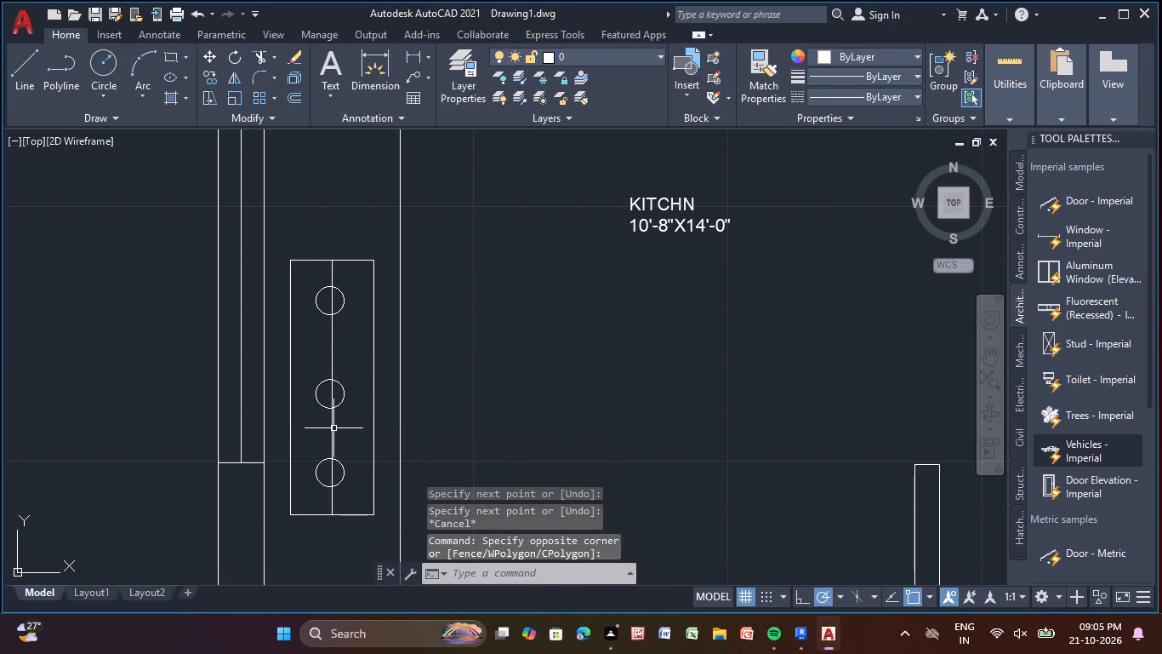
{"action": "left_click", "coordinate": [332, 428]}
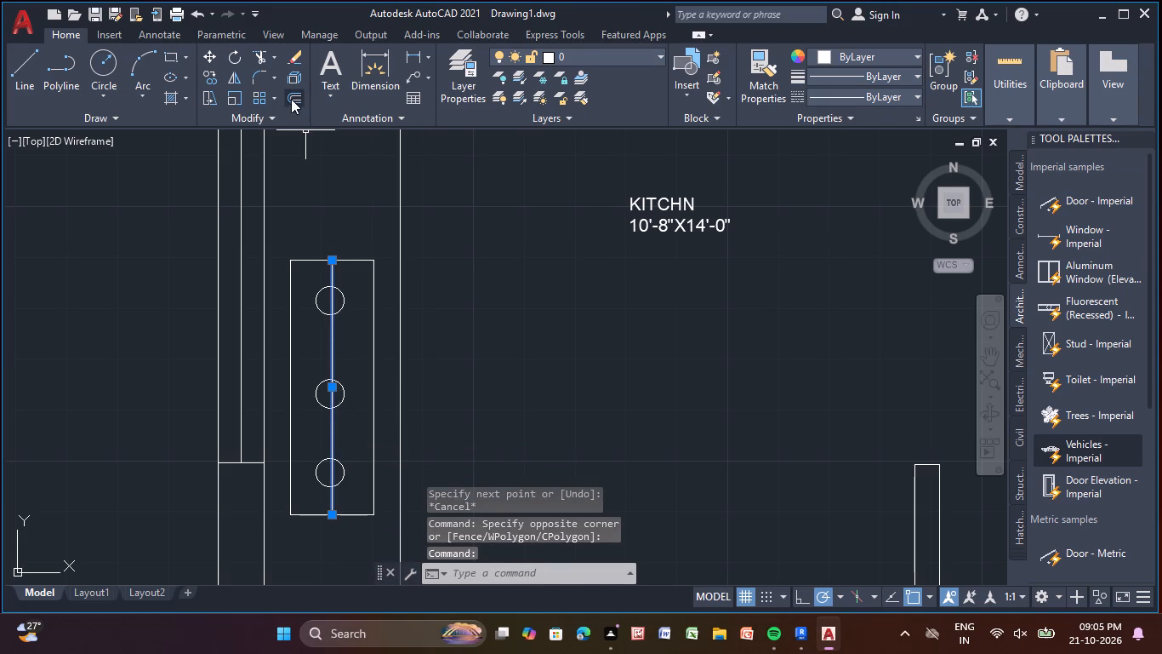
{"action": "left_click", "coordinate": [293, 97]}
{"action": "key", "text": "Return"}
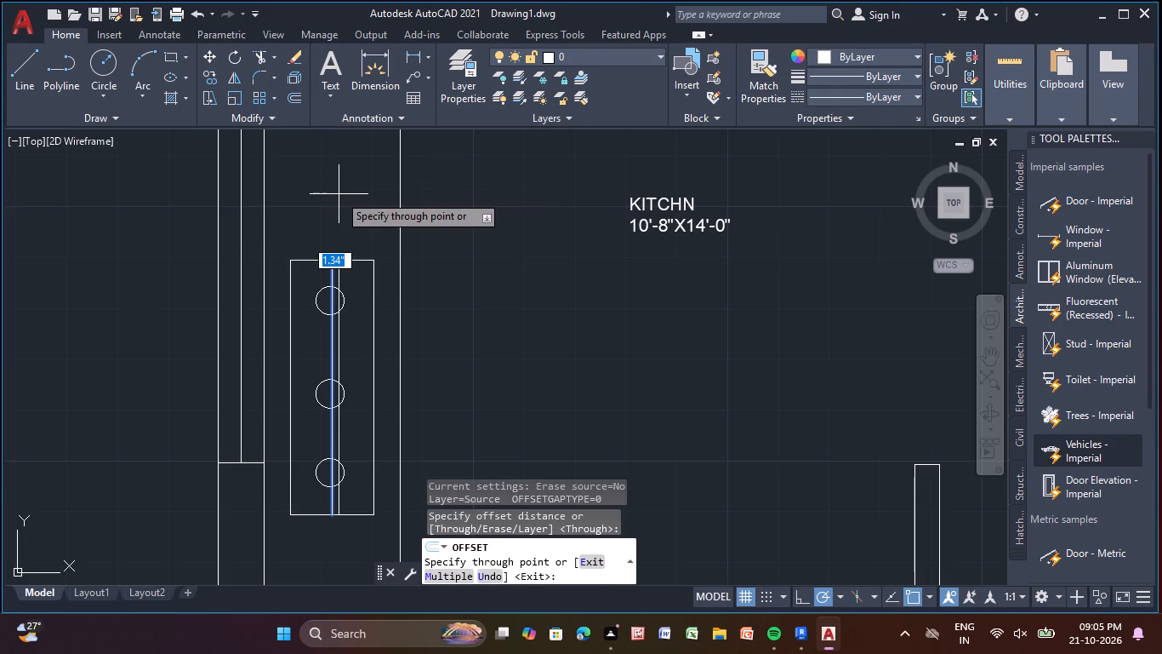
{"action": "type", "text": "0."}
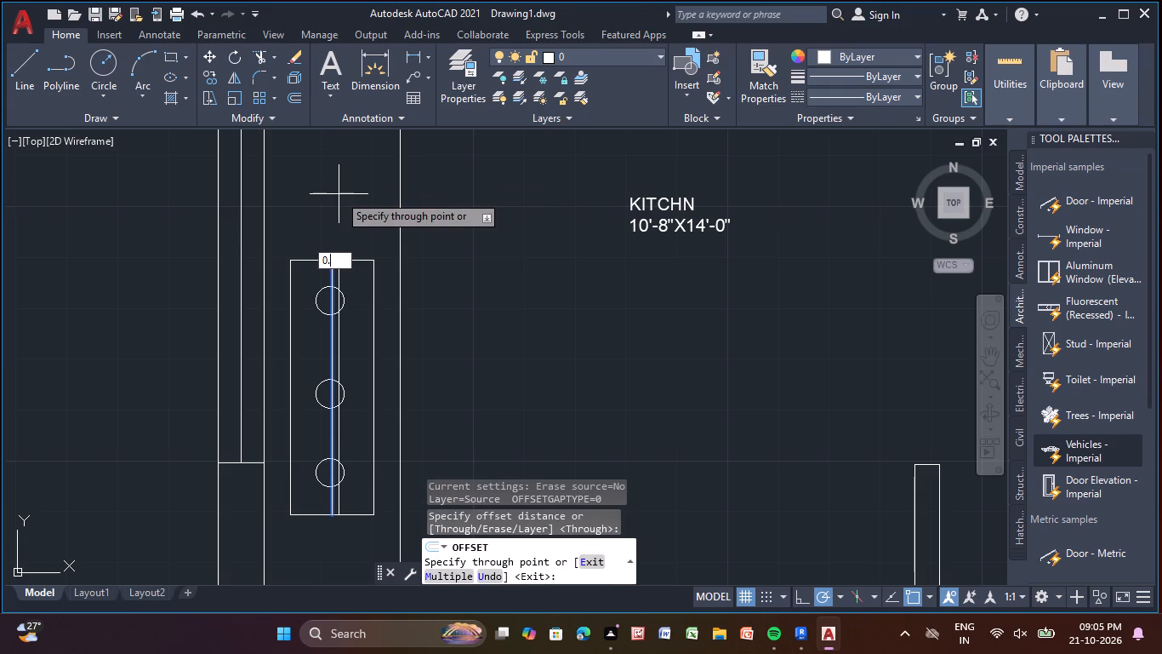
{"action": "key", "text": "BackSpace"}
{"action": "key", "text": "BackSpace"}
{"action": "key", "text": "BackSpace"}
{"action": "key", "text": "BackSpace"}
{"action": "key", "text": "7"}
{"action": "key", "text": "0"}
{"action": "type", "text": ".7"}
{"action": "key", "text": "period"}
{"action": "key", "text": "5"}
{"action": "key", "text": "shift+quotedbl"}
{"action": "key", "text": "Return"}
{"action": "key", "text": "BackSpace"}
{"action": "key", "text": "BackSpace"}
{"action": "key", "text": "BackSpace"}
{"action": "key", "text": "BackSpace"}
{"action": "key", "text": "BackSpace"}
{"action": "key", "text": "BackSpace"}
{"action": "key", "text": "BackSpace"}
{"action": "key", "text": "BackSpace"}
{"action": "key", "text": "BackSpace"}
{"action": "key", "text": "BackSpace"}
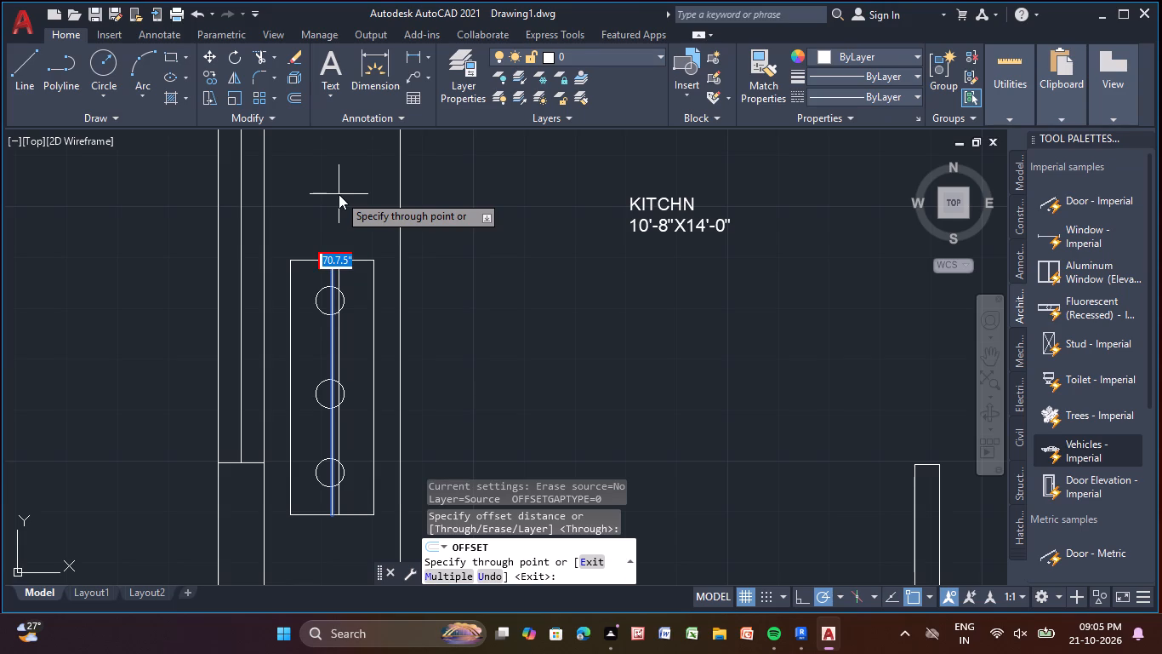
{"action": "key", "text": "0"}
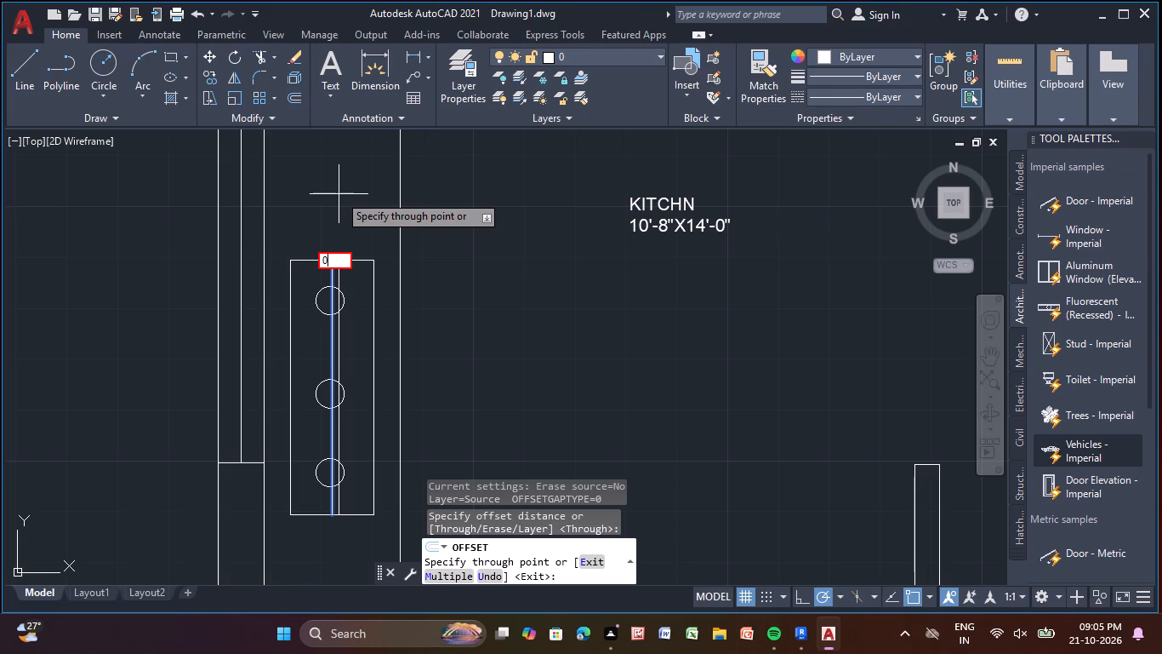
{"action": "key", "text": "period"}
{"action": "key", "text": "7"}
{"action": "key", "text": "period"}
{"action": "key", "text": "5"}
{"action": "key", "text": "shift+quotedbl"}
{"action": "key", "text": "Return"}
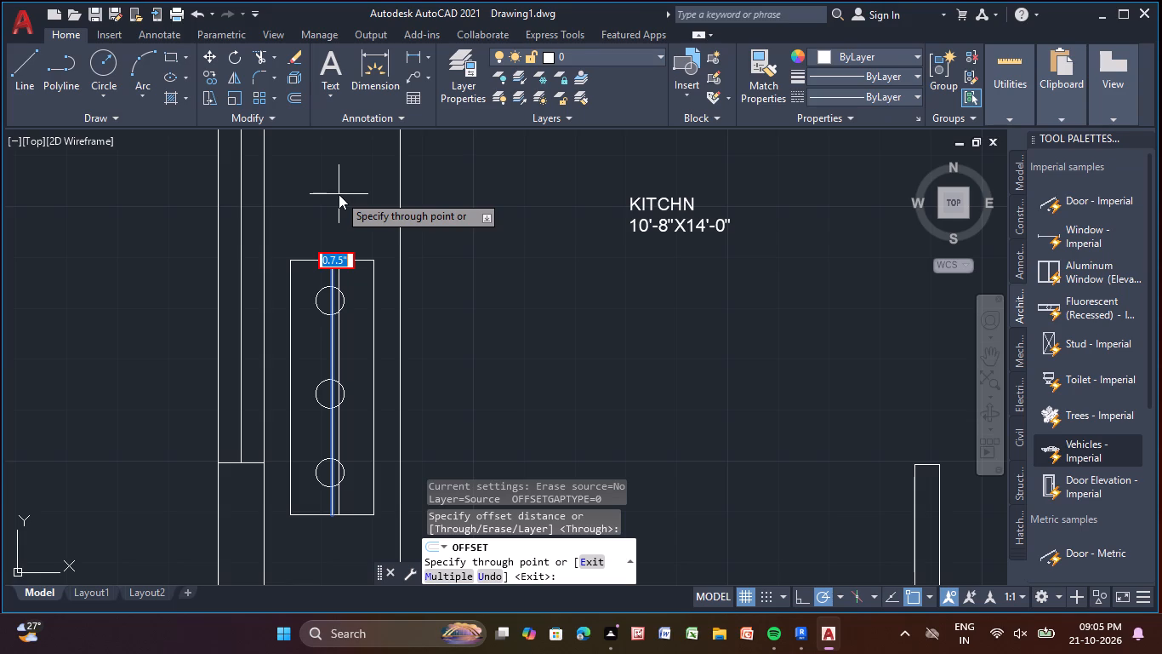
{"action": "left_click", "coordinate": [324, 200]}
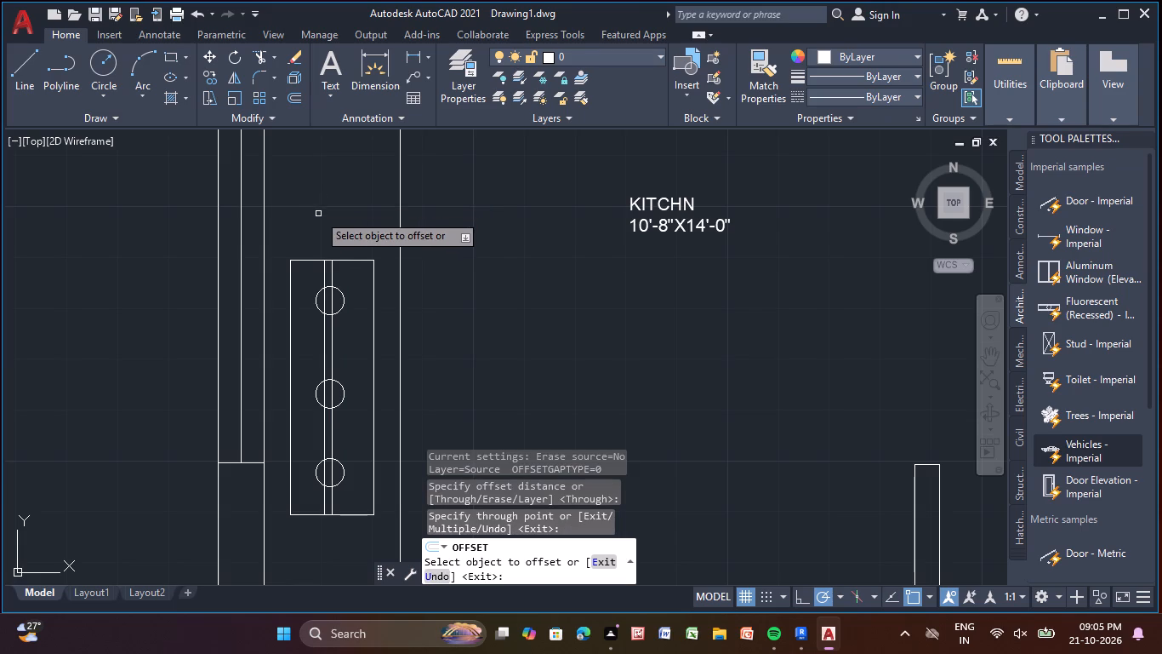
{"action": "left_click", "coordinate": [339, 221]}
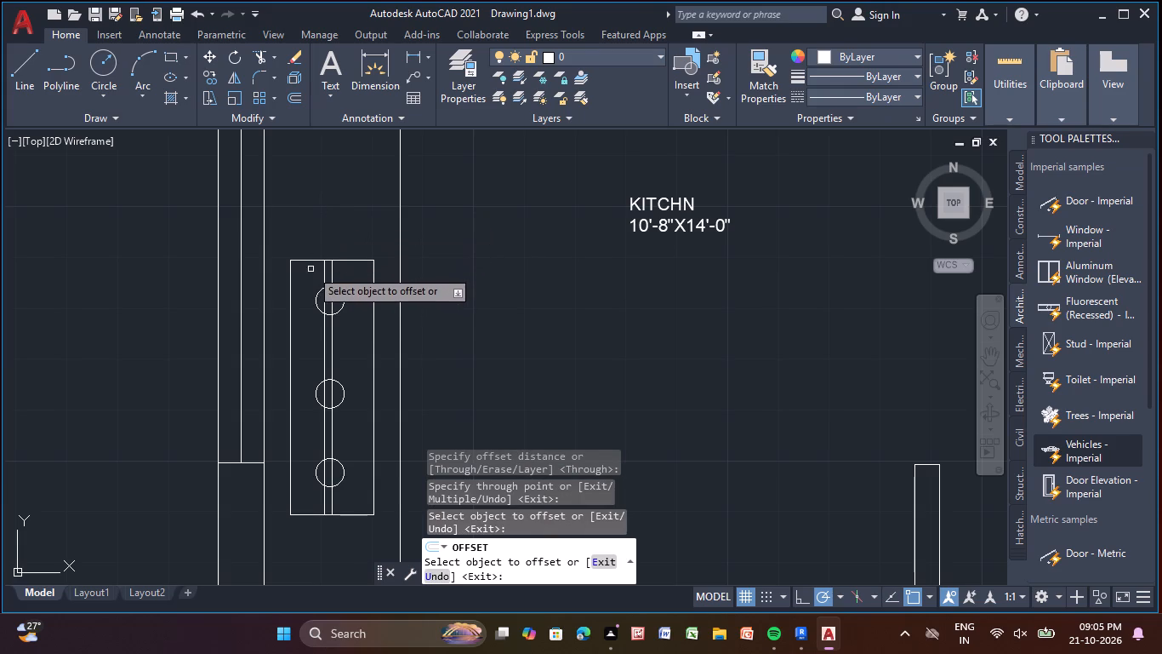
Draw a horizontal line from the northern circle's centre to the counter rectangle's east edge, then back across to its west edge.
{"action": "left_click_drag", "start_coordinate": [32, 70], "coordinate": [26, 77]}
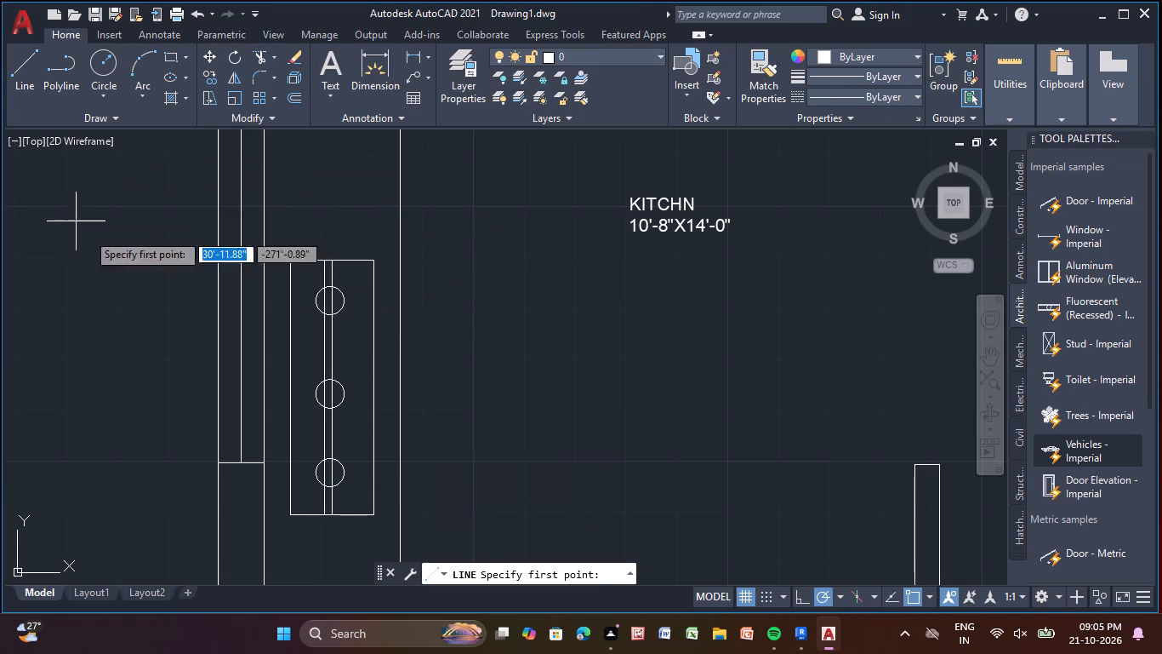
{"action": "left_click", "coordinate": [331, 303]}
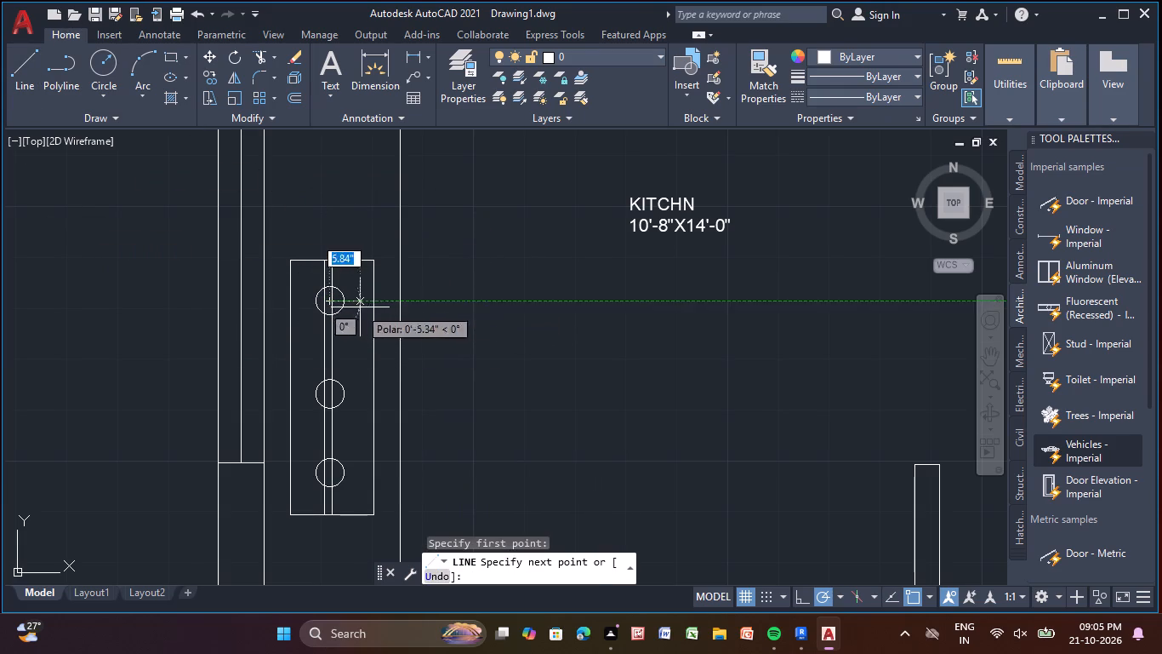
{"action": "left_click", "coordinate": [377, 301]}
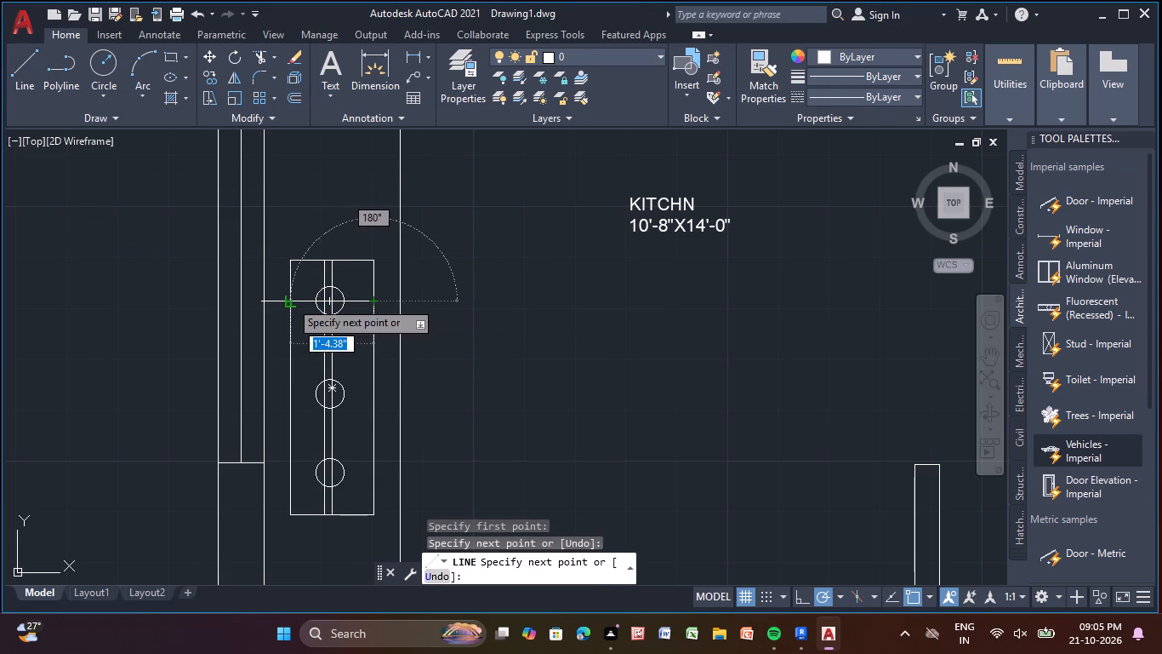
{"action": "left_click", "coordinate": [289, 301]}
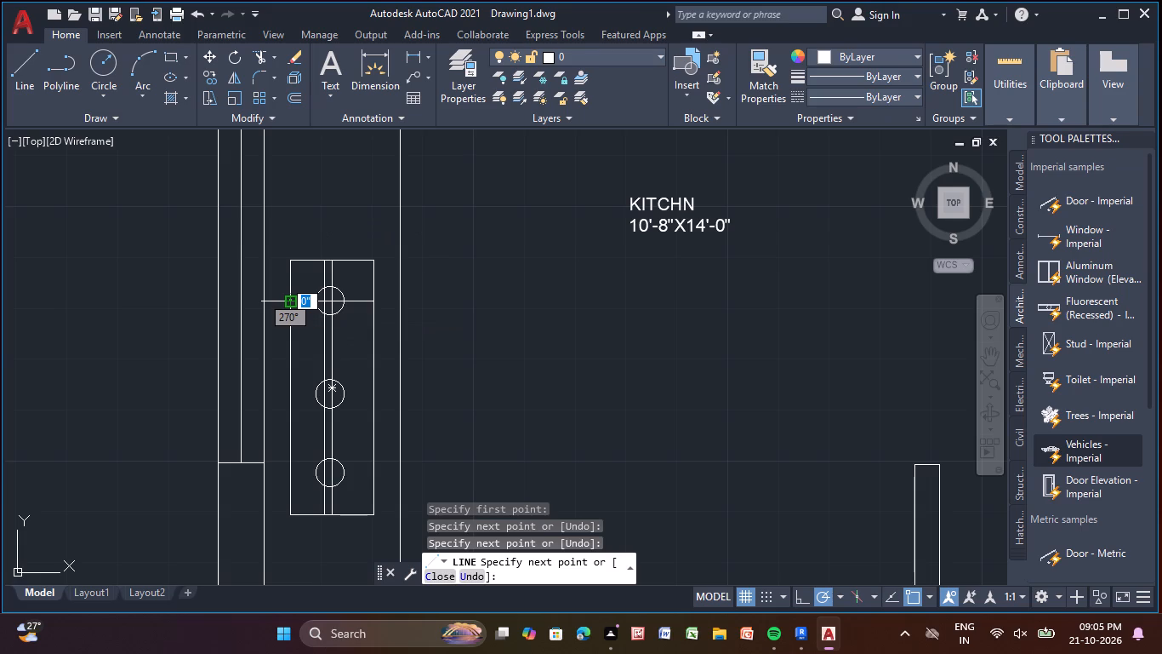
{"action": "key", "text": "Escape"}
Draw a horizontal line from the middle circle's centre to the rectangle's east edge, then back across to its west edge.
{"action": "scroll", "coordinate": [288, 303], "scroll_direction": "up", "scroll_amount": 1}
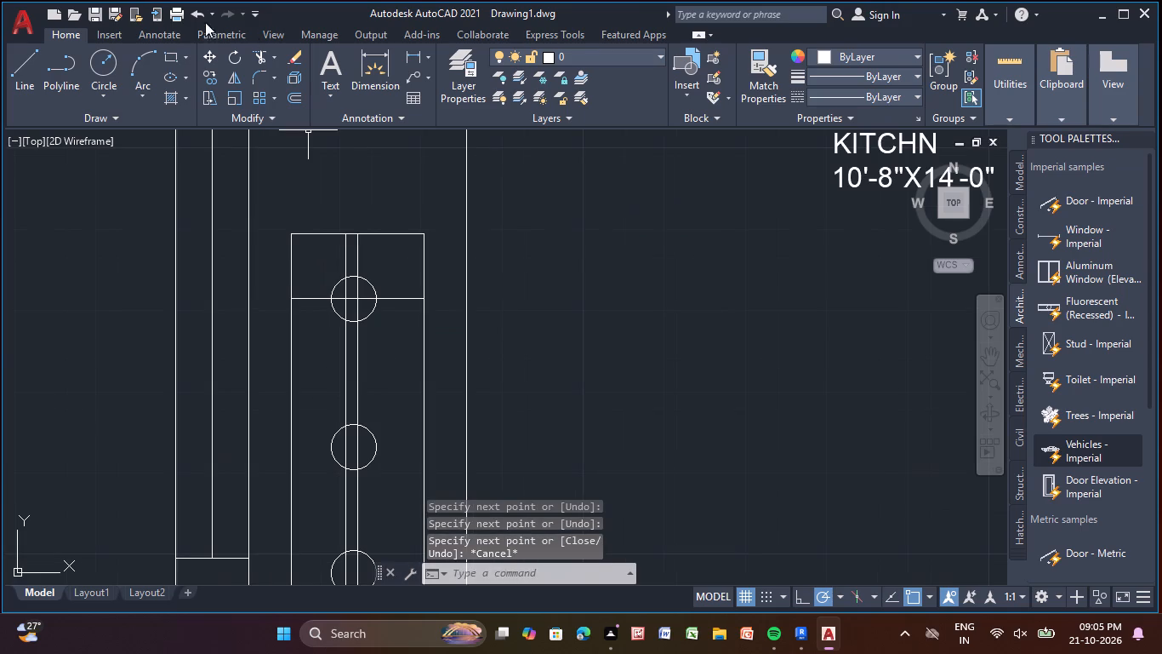
{"action": "left_click", "coordinate": [20, 71]}
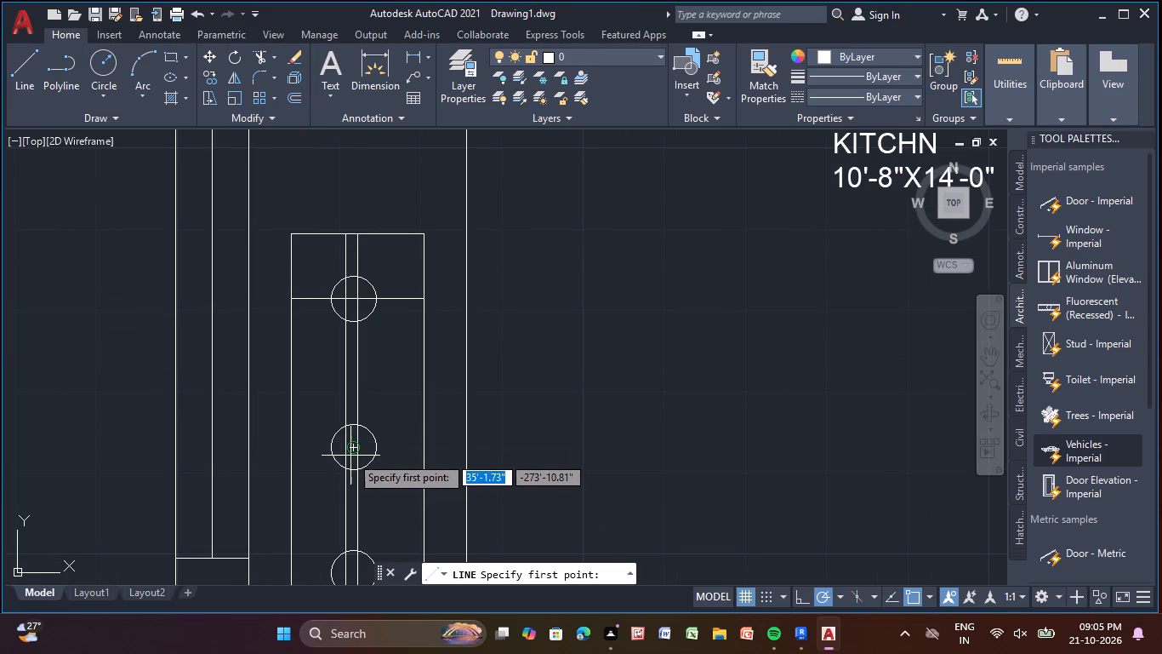
{"action": "left_click", "coordinate": [355, 451]}
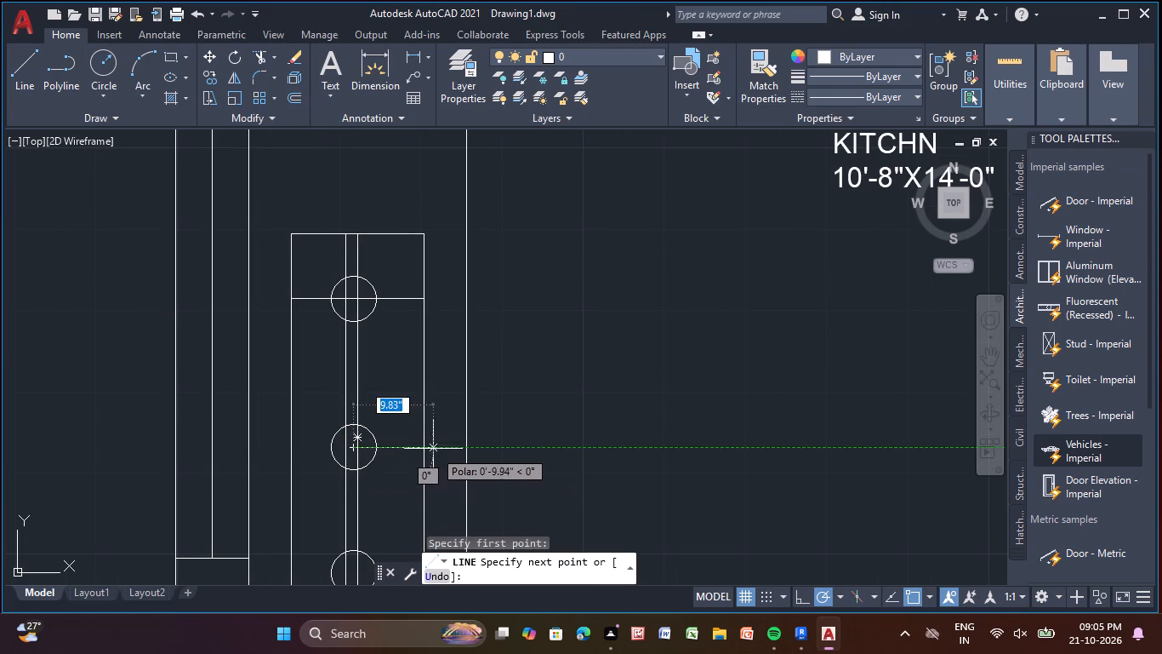
{"action": "left_click", "coordinate": [430, 448]}
{"action": "left_click", "coordinate": [293, 453]}
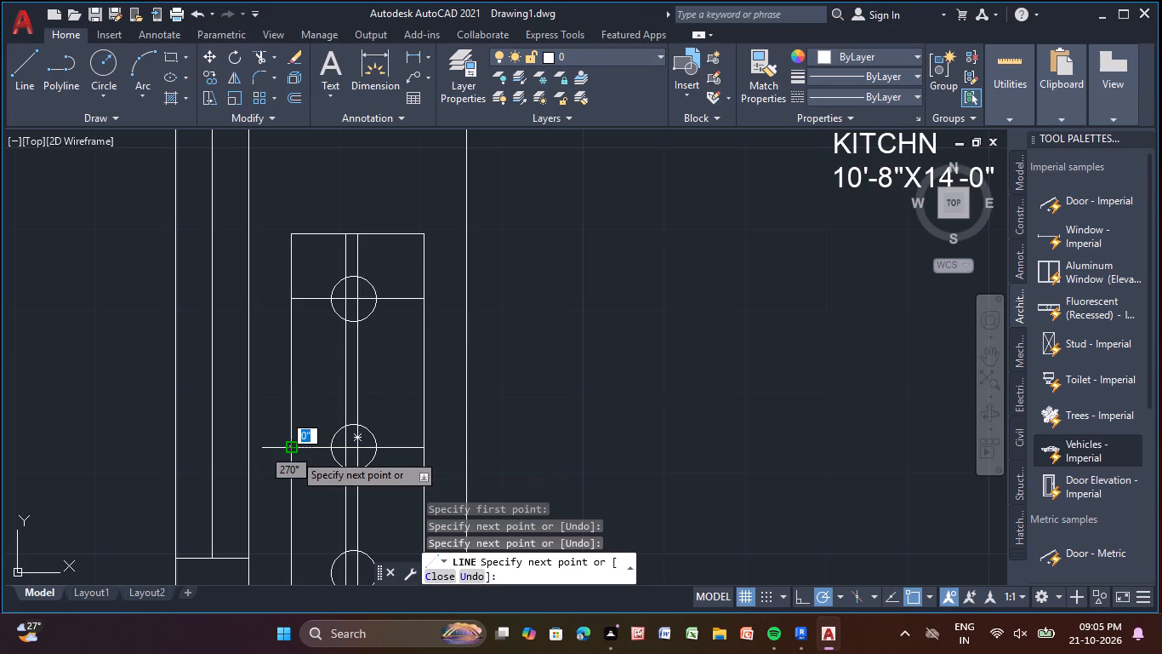
{"action": "right_click", "coordinate": [293, 452]}
{"action": "left_click", "coordinate": [373, 237]}
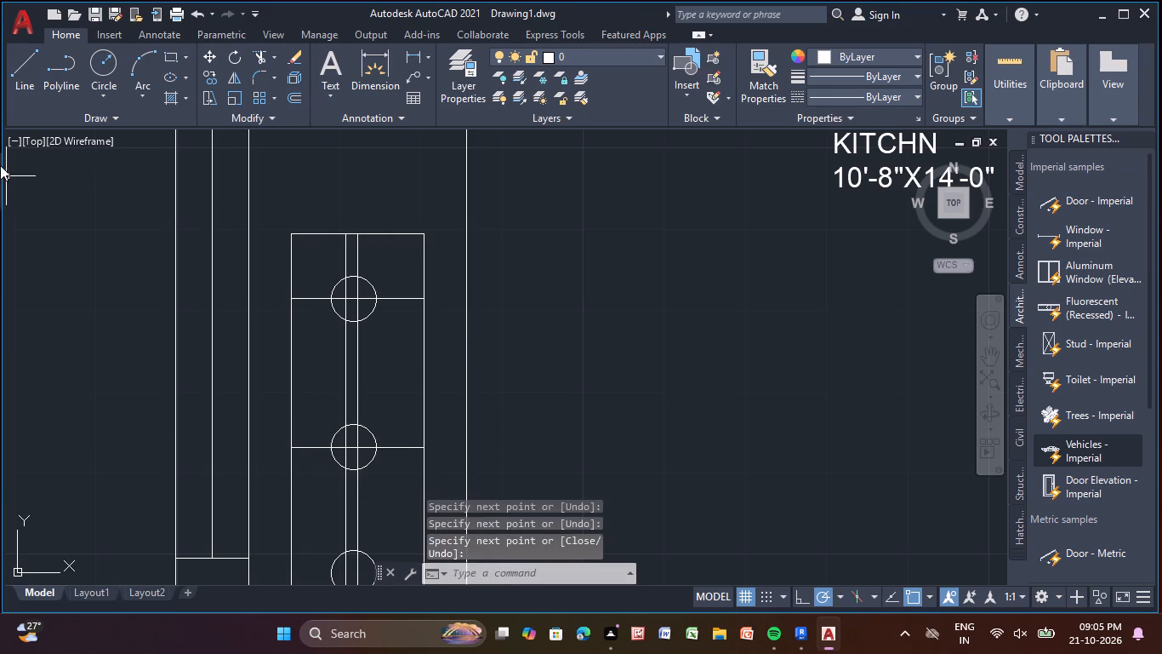
Draw a horizontal line from the southern circle's centre to the rectangle's east edge, then back across to its west edge.
{"action": "left_click", "coordinate": [16, 56]}
{"action": "scroll", "coordinate": [141, 387], "scroll_direction": "down", "scroll_amount": 1}
{"action": "middle_click_drag", "start_coordinate": [141, 387], "coordinate": [145, 266]}
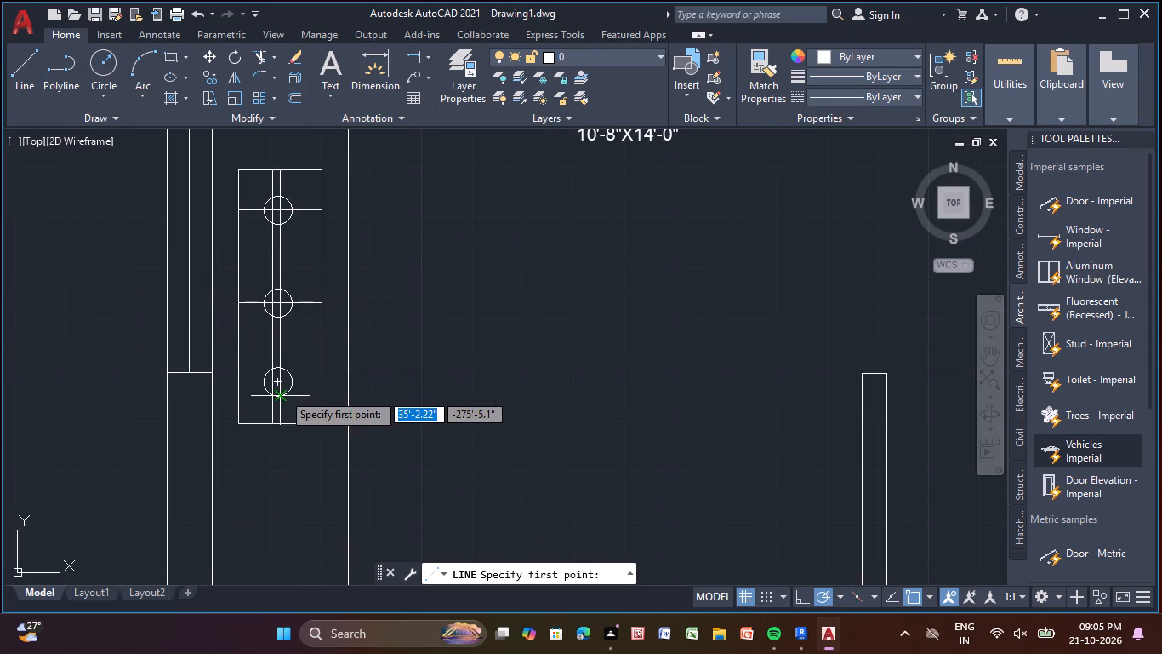
{"action": "scroll", "coordinate": [282, 393], "scroll_direction": "up", "scroll_amount": 1}
{"action": "left_click", "coordinate": [276, 381]}
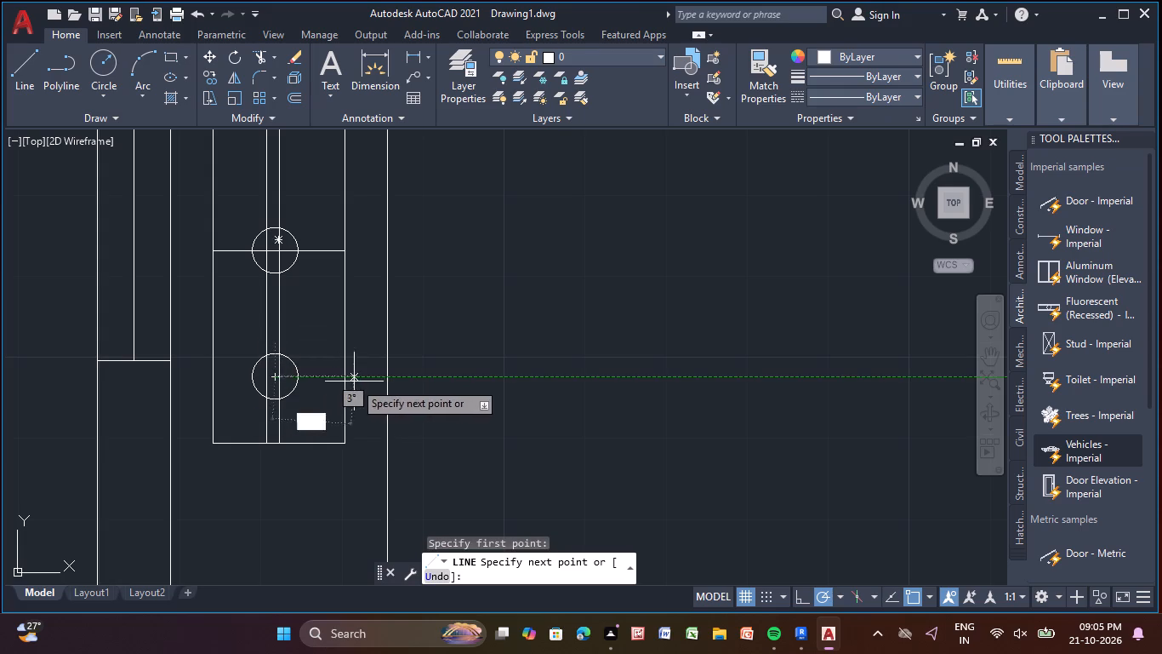
{"action": "left_click", "coordinate": [347, 376]}
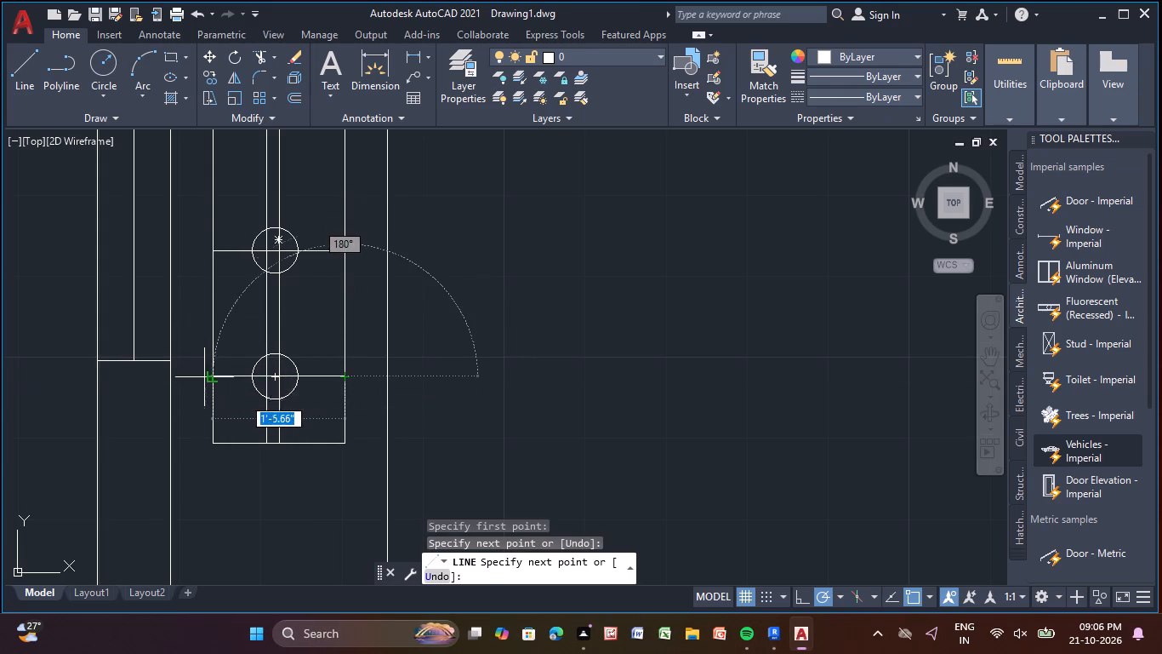
{"action": "left_click", "coordinate": [213, 377]}
{"action": "key", "text": "Escape"}
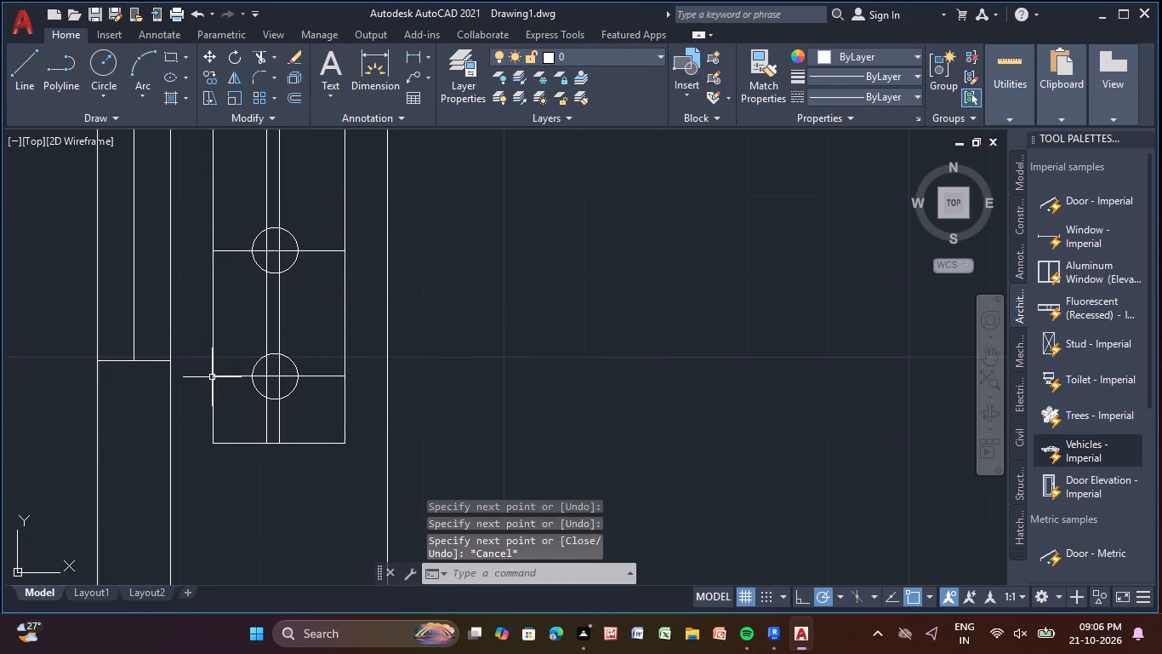
Offset the southern circle's horizontal line south with Through, trying 0.7.5" and .7.5" before entering 7.5".
{"action": "left_click", "coordinate": [235, 377]}
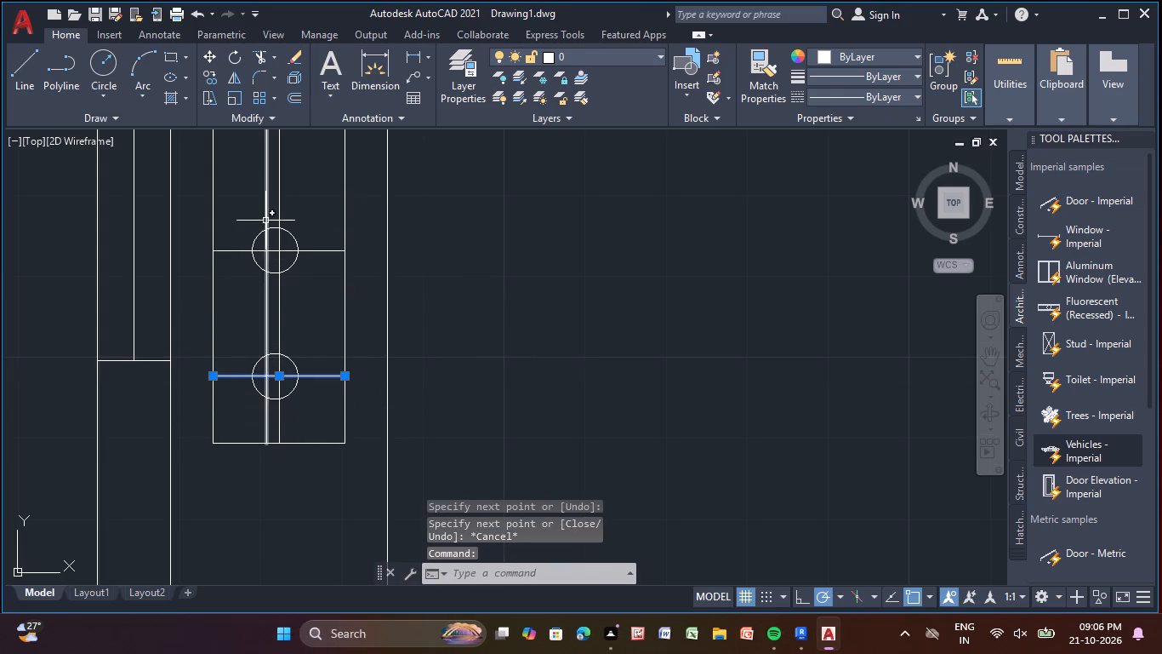
{"action": "left_click", "coordinate": [295, 92]}
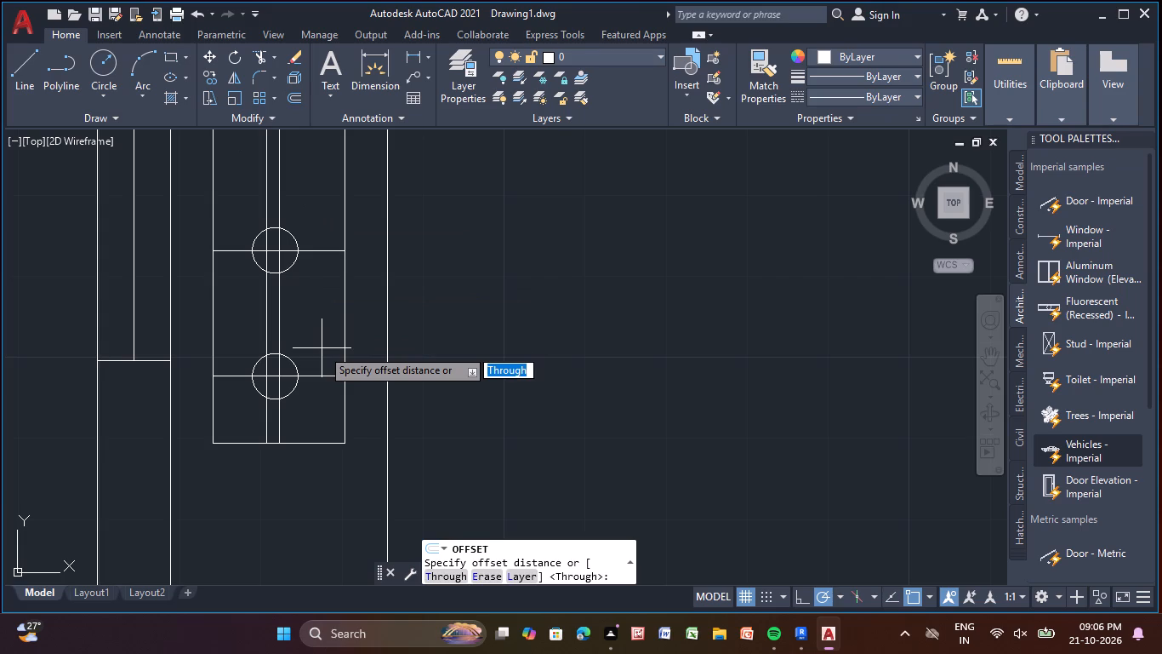
{"action": "key", "text": "Return"}
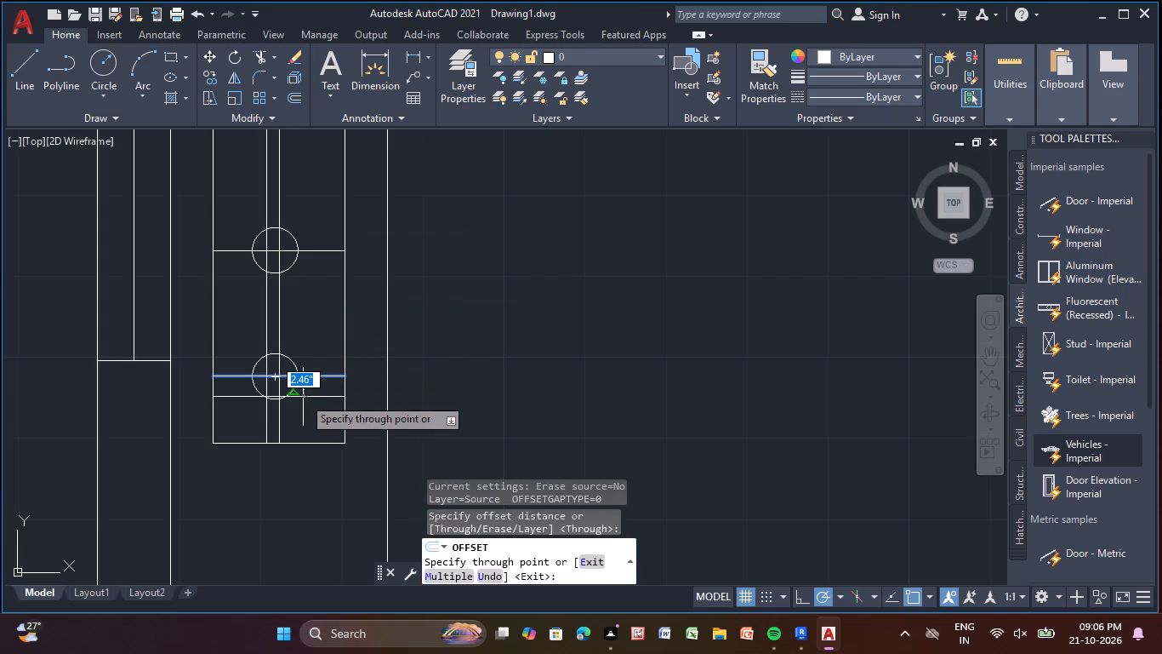
{"action": "key", "text": "0"}
{"action": "type", "text": ".7."}
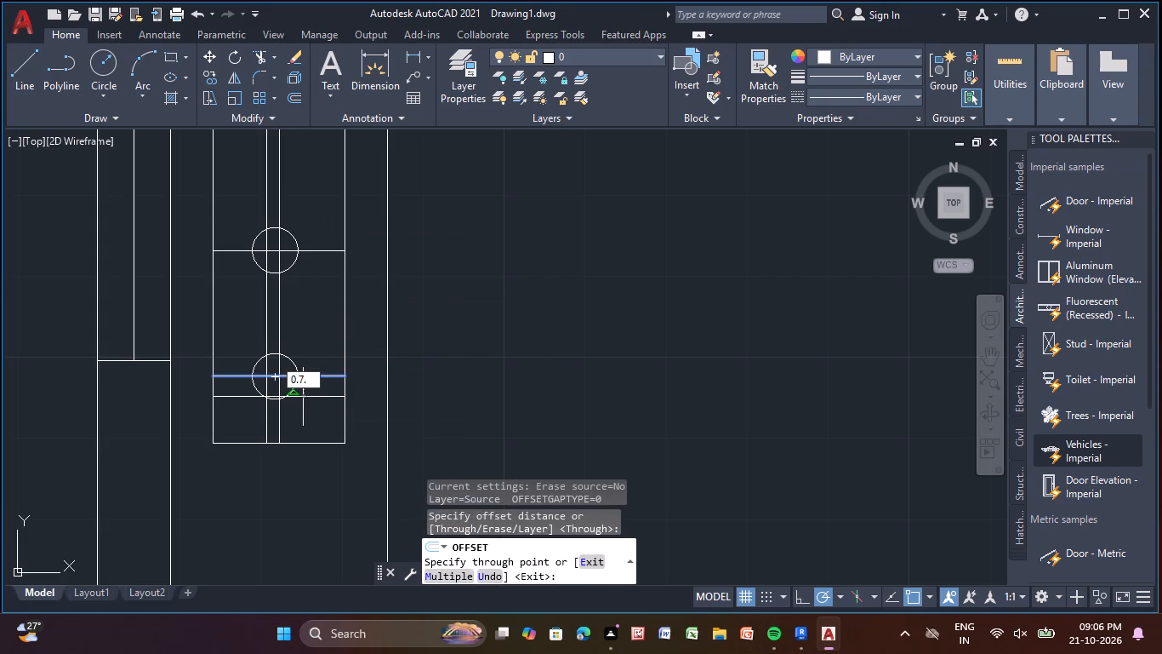
{"action": "key", "text": "5"}
{"action": "key", "text": "shift+quotedbl"}
{"action": "key", "text": "Return"}
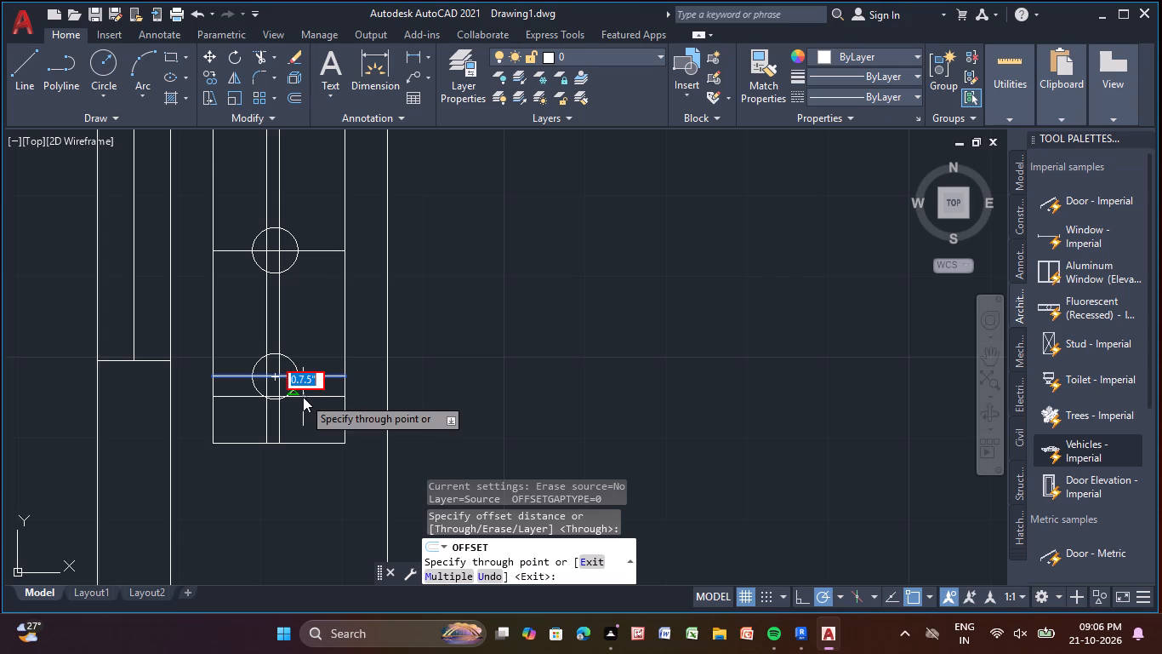
{"action": "key", "text": "Return"}
{"action": "key", "text": "Return"}
{"action": "key", "text": "BackSpace"}
{"action": "key", "text": "BackSpace"}
{"action": "key", "text": "BackSpace"}
{"action": "key", "text": "BackSpace"}
{"action": "key", "text": "BackSpace"}
{"action": "key", "text": "BackSpace"}
{"action": "key", "text": "BackSpace"}
{"action": "key", "text": "BackSpace"}
{"action": "key", "text": "BackSpace"}
{"action": "key", "text": "BackSpace"}
{"action": "key", "text": "BackSpace"}
{"action": "key", "text": "BackSpace"}
{"action": "key", "text": "BackSpace"}
{"action": "key", "text": "BackSpace"}
{"action": "key", "text": "BackSpace"}
{"action": "key", "text": "BackSpace"}
{"action": "key", "text": "BackSpace"}
{"action": "key", "text": "BackSpace"}
{"action": "key", "text": "BackSpace"}
{"action": "key", "text": "BackSpace"}
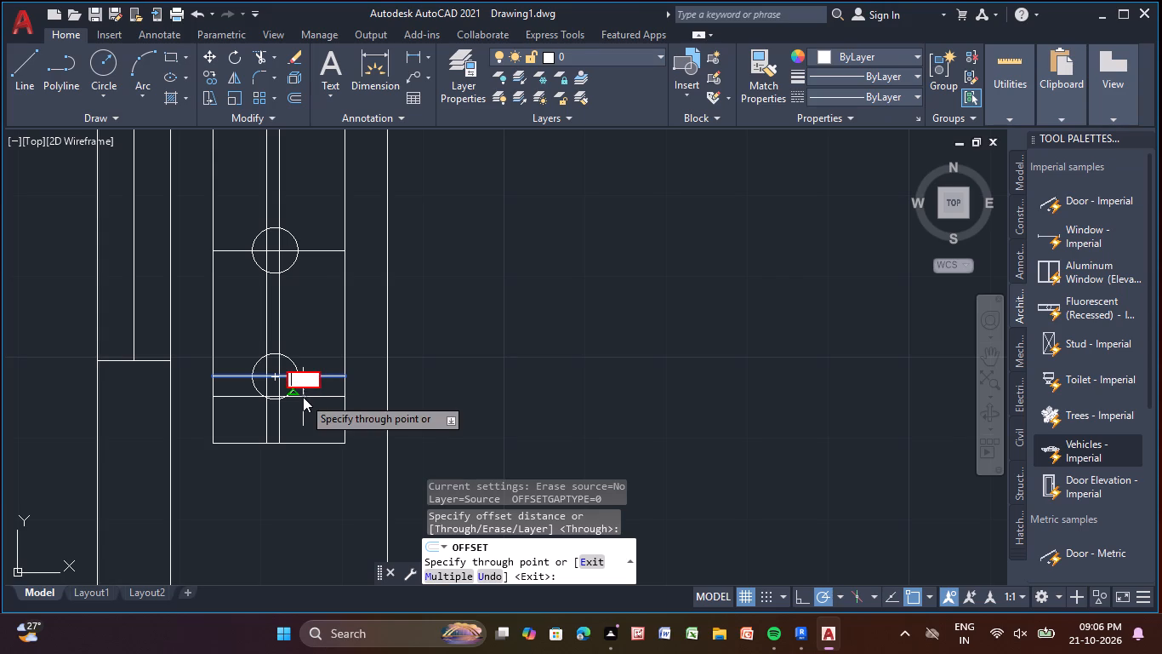
{"action": "key", "text": "0"}
{"action": "key", "text": "BackSpace"}
{"action": "key", "text": "BackSpace"}
{"action": "key", "text": "BackSpace"}
{"action": "key", "text": "BackSpace"}
{"action": "type", "text": ".7"}
{"action": "type", "text": ".5"}
{"action": "key", "text": "shift+quotedbl"}
{"action": "key", "text": "Return"}
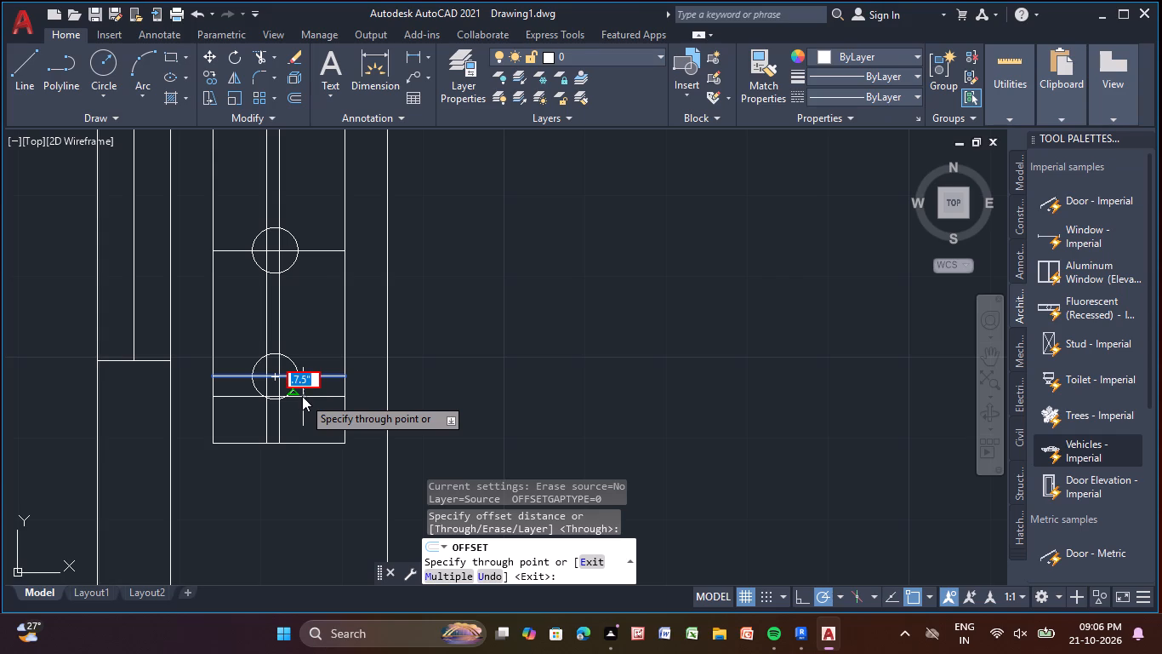
{"action": "key", "text": "BackSpace"}
{"action": "key", "text": "BackSpace"}
{"action": "key", "text": "BackSpace"}
{"action": "key", "text": "BackSpace"}
{"action": "key", "text": "BackSpace"}
{"action": "key", "text": "BackSpace"}
{"action": "key", "text": "BackSpace"}
{"action": "key", "text": "BackSpace"}
{"action": "key", "text": "BackSpace"}
{"action": "key", "text": "BackSpace"}
{"action": "key", "text": "BackSpace"}
{"action": "type", "text": "7.6"}
{"action": "key", "text": "BackSpace"}
{"action": "key", "text": "5"}
{"action": "key", "text": "shift+quotedbl"}
{"action": "key", "text": "Return"}
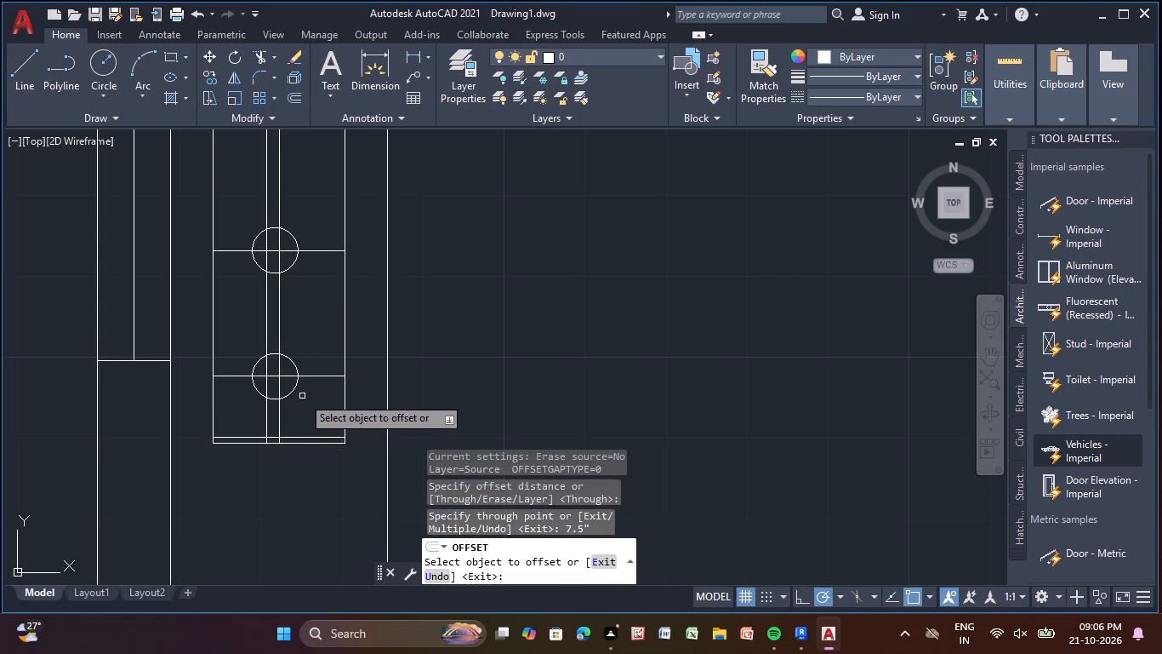
Offset the horizontal line through the southern circle 0.1" south.
{"action": "scroll", "coordinate": [296, 401], "scroll_direction": "down", "scroll_amount": 2}
{"action": "scroll", "coordinate": [288, 512], "scroll_direction": "down", "scroll_amount": 2}
{"action": "scroll", "coordinate": [289, 512], "scroll_direction": "up", "scroll_amount": 1}
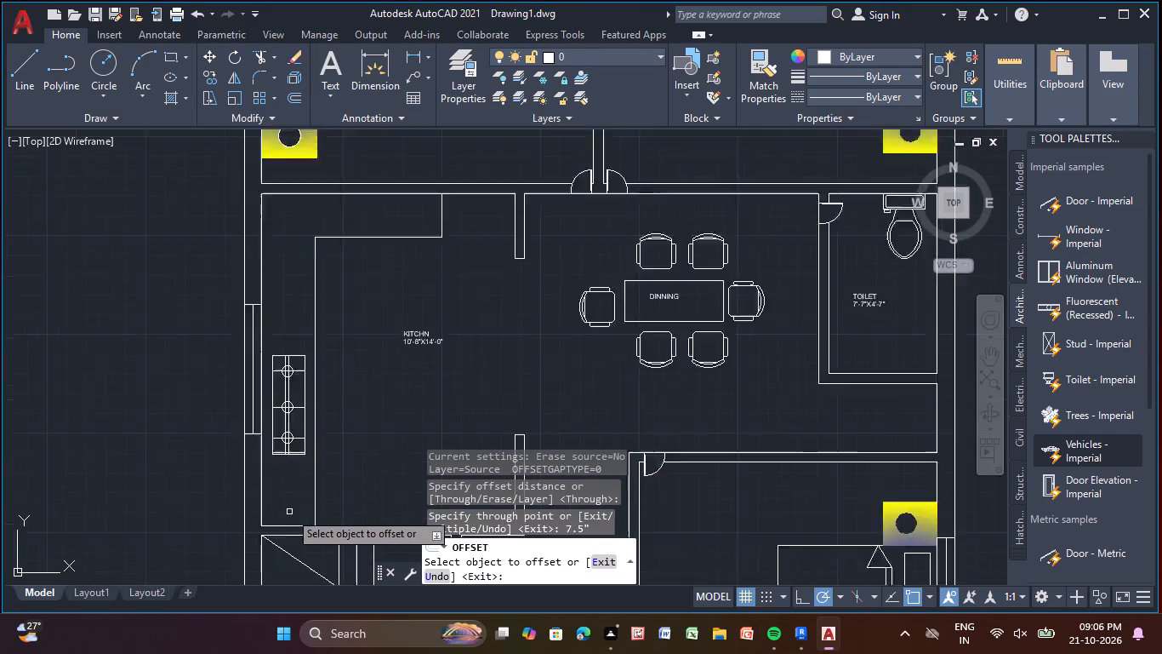
{"action": "scroll", "coordinate": [289, 512], "scroll_direction": "up", "scroll_amount": 1}
{"action": "scroll", "coordinate": [310, 411], "scroll_direction": "up", "scroll_amount": 2}
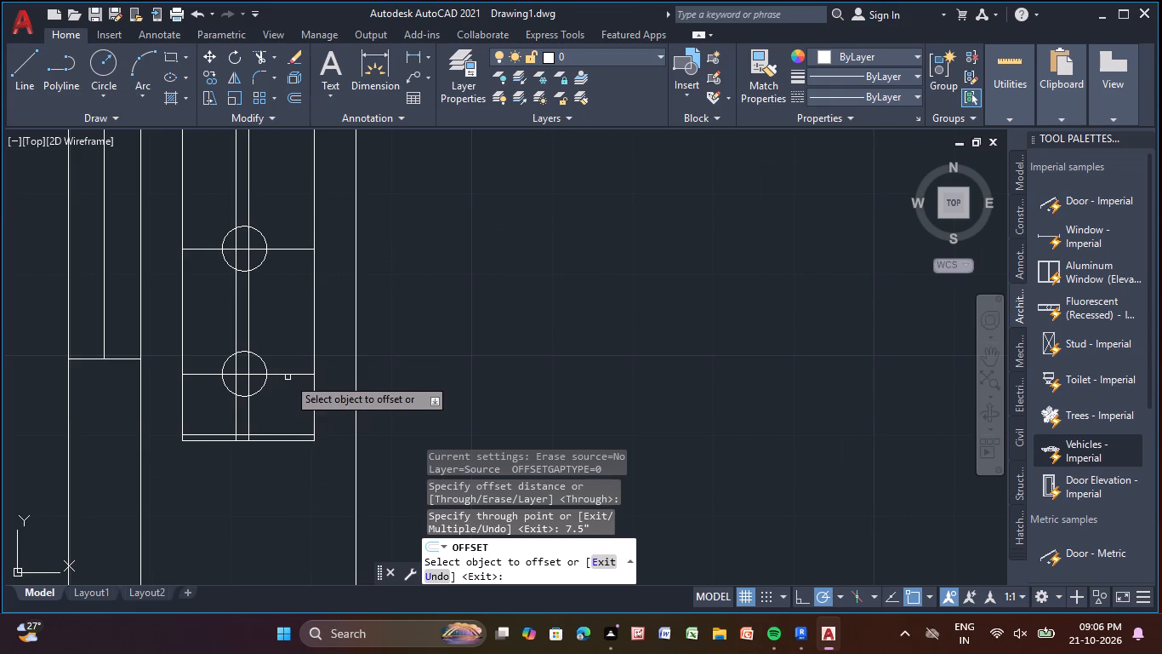
{"action": "left_click", "coordinate": [288, 376]}
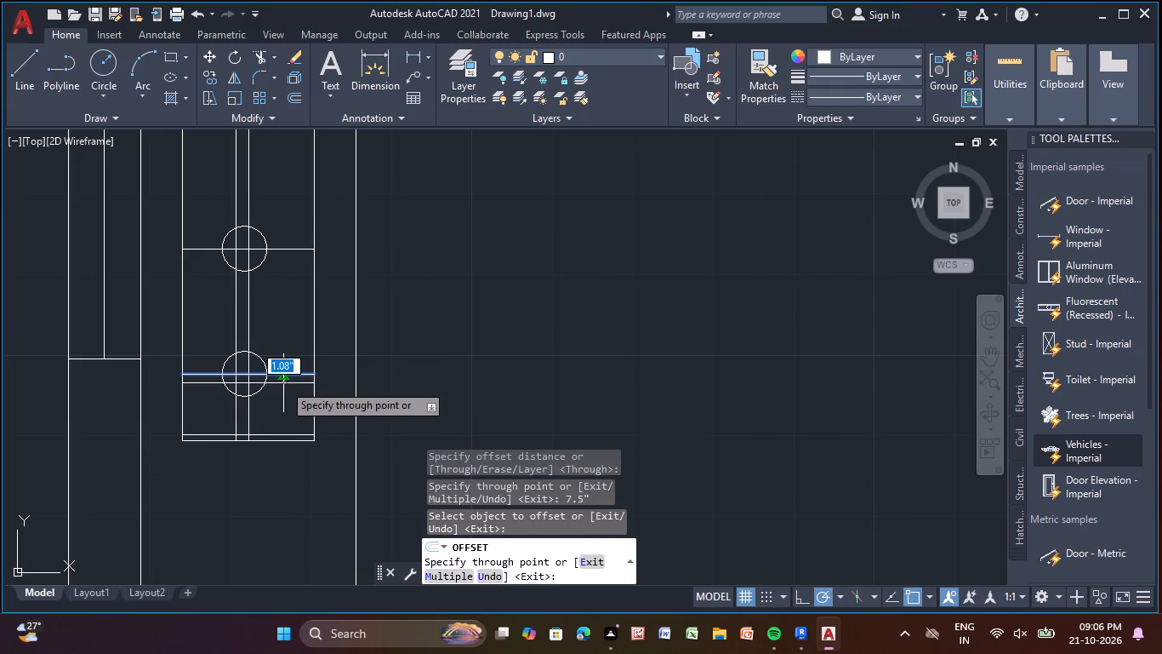
{"action": "type", "text": "0.1"}
{"action": "key", "text": "shift+quotedbl"}
{"action": "key", "text": "Return"}
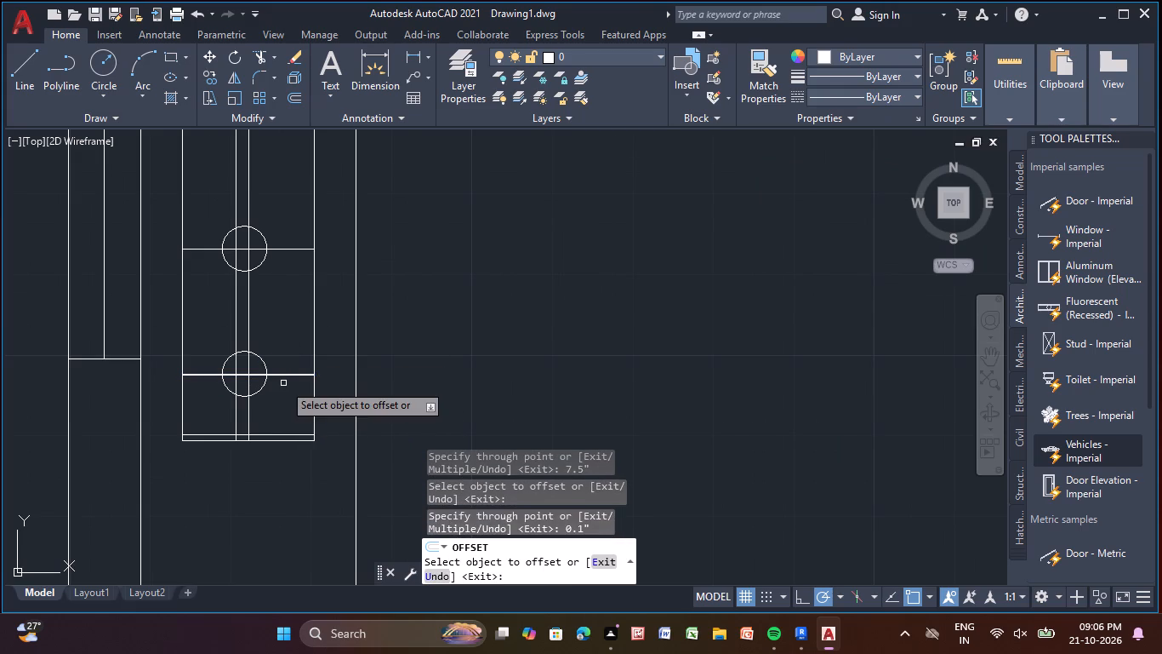
Offset the horizontal line through the middle circle 0.1" south.
{"action": "left_click", "coordinate": [282, 250]}
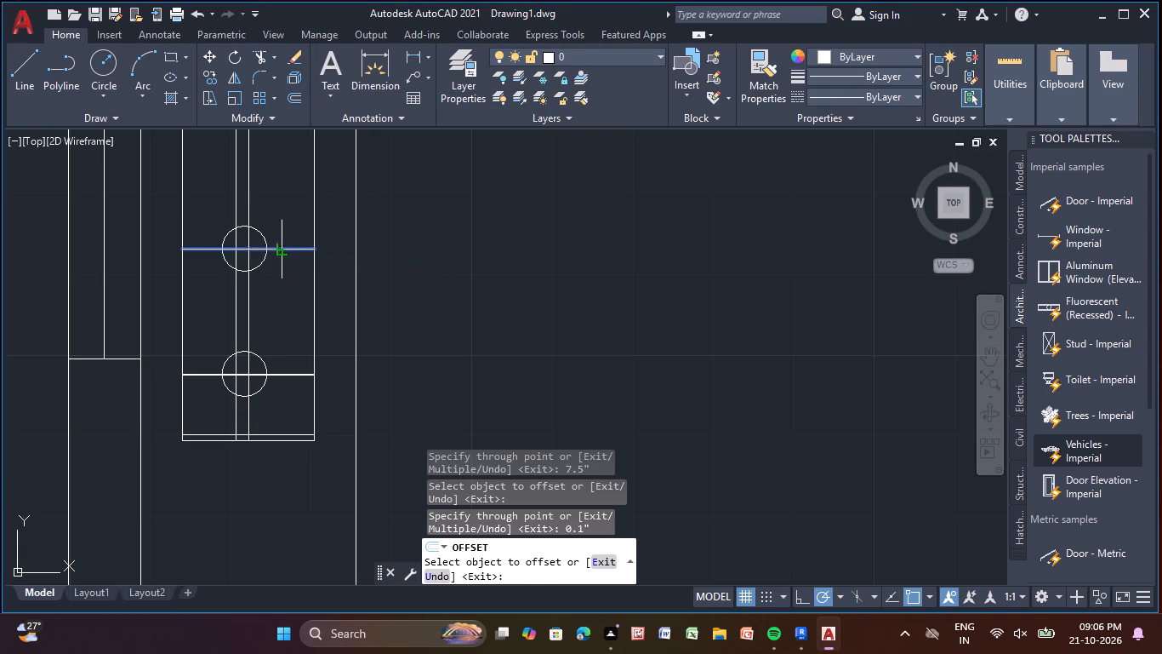
{"action": "key", "text": "0"}
{"action": "key", "text": "slash"}
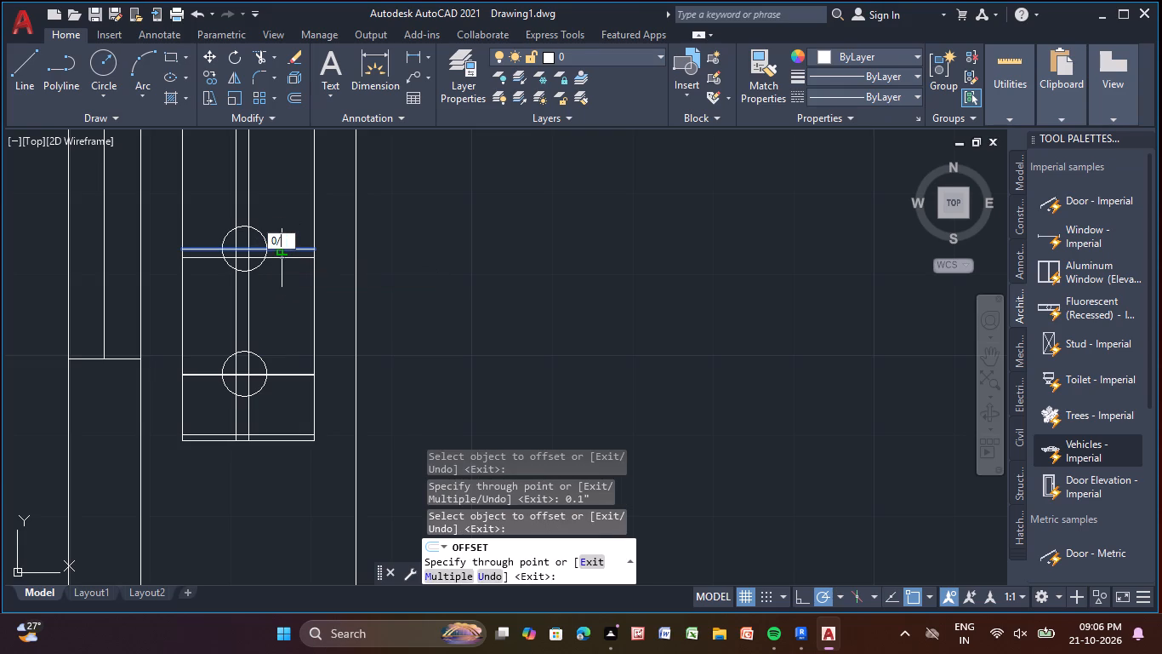
{"action": "key", "text": "BackSpace"}
{"action": "key", "text": "period"}
{"action": "key", "text": "1"}
{"action": "key", "text": "shift+quotedbl"}
{"action": "key", "text": "Return"}
{"action": "scroll", "coordinate": [249, 251], "scroll_direction": "up", "scroll_amount": 4}
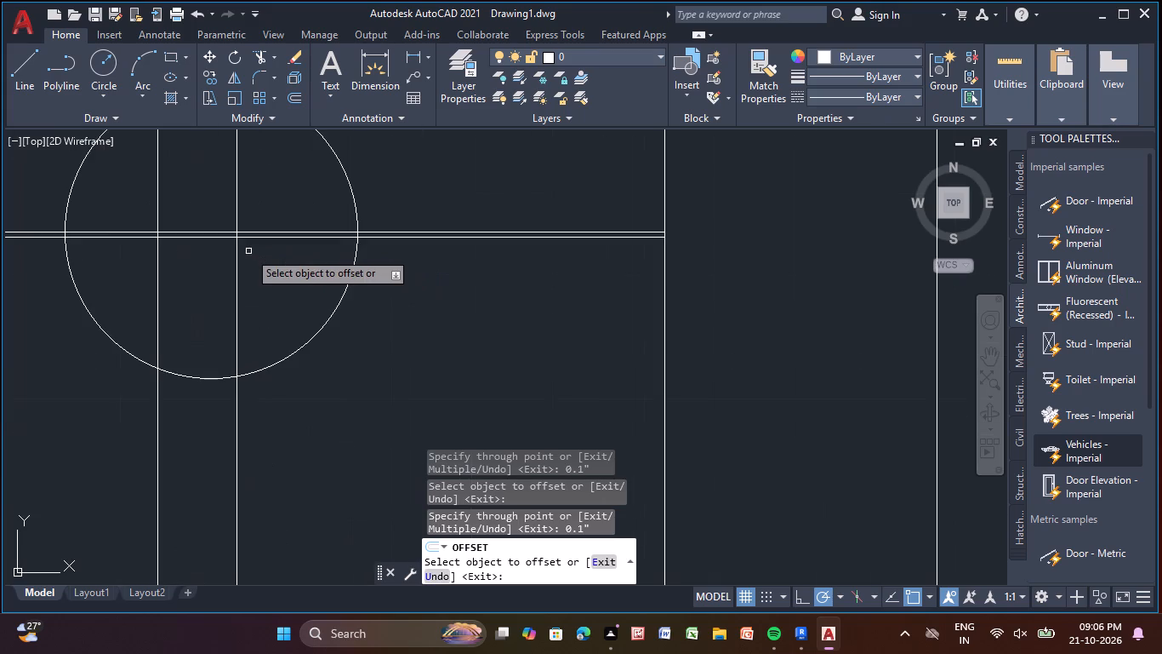
{"action": "scroll", "coordinate": [248, 251], "scroll_direction": "down", "scroll_amount": 3}
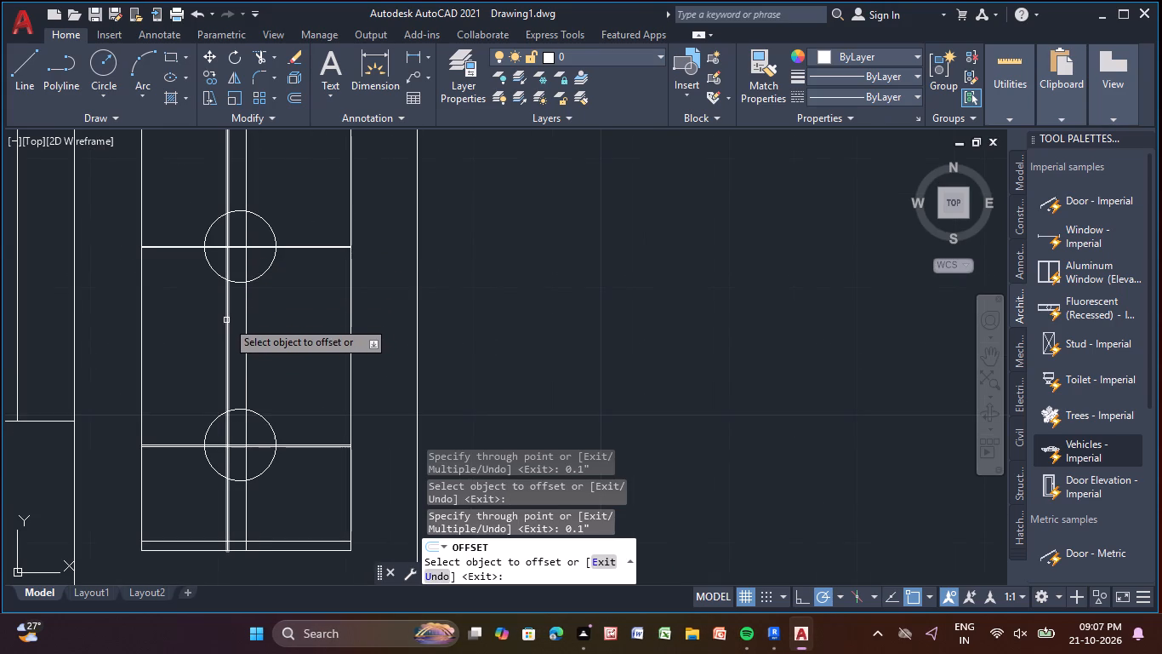
{"action": "left_click", "coordinate": [226, 320]}
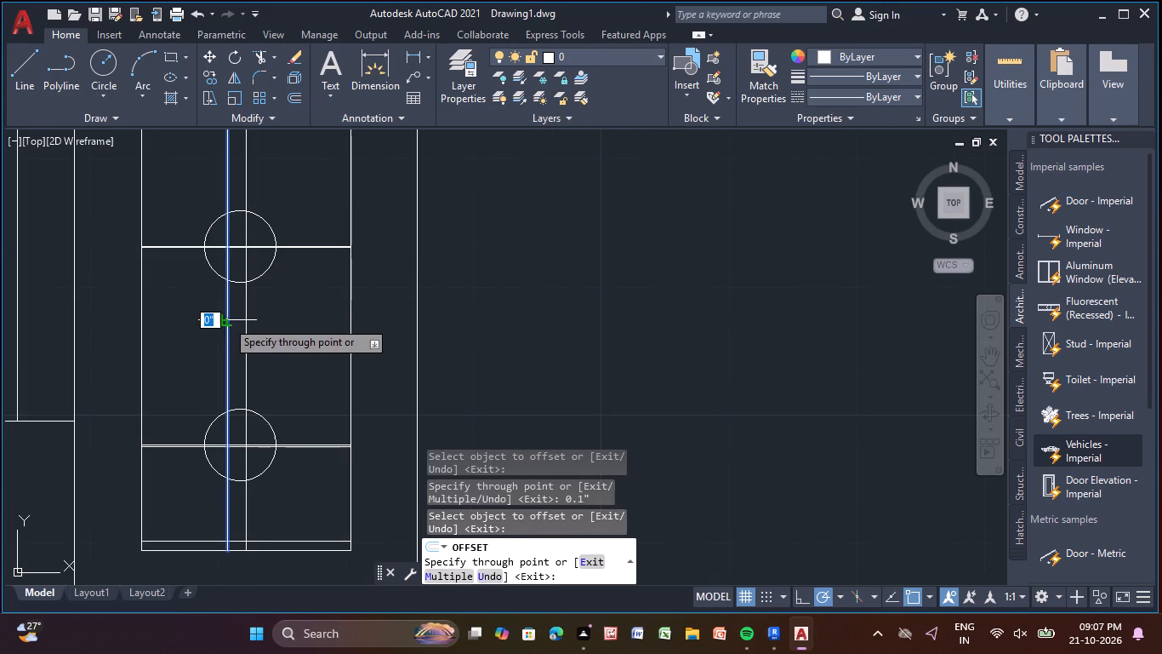
{"action": "key", "text": "Escape"}
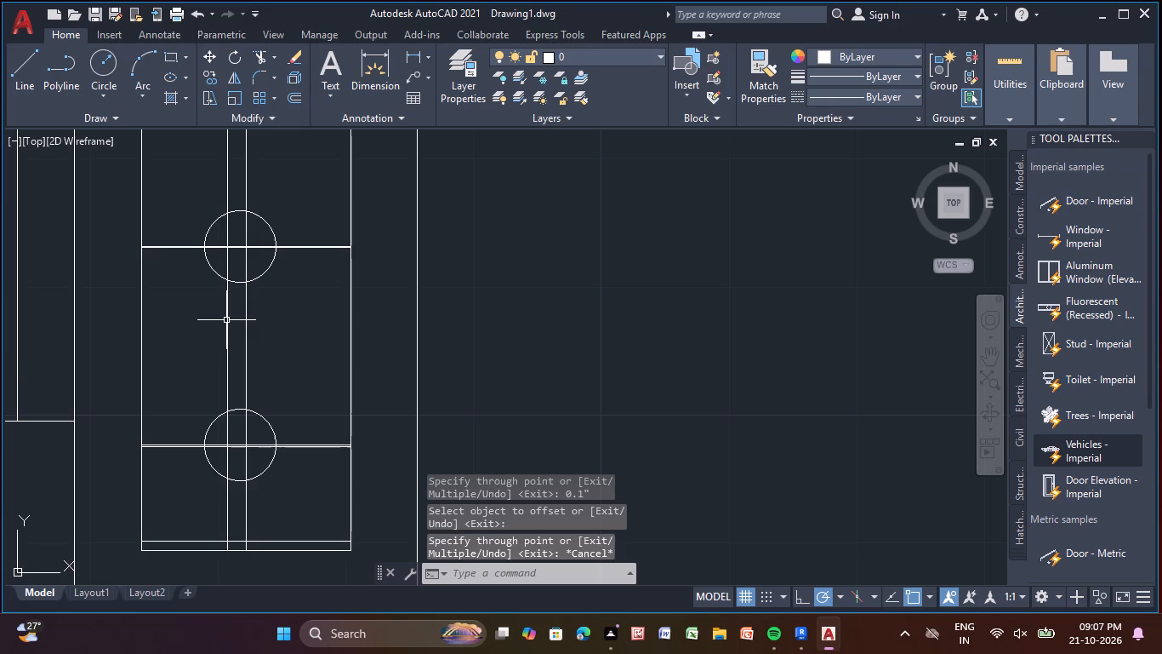
Move the western of the long vertical lines east so it passes through the circles' centres.
{"action": "left_click", "coordinate": [225, 314]}
{"action": "middle_click_drag", "start_coordinate": [224, 329], "coordinate": [231, 462]}
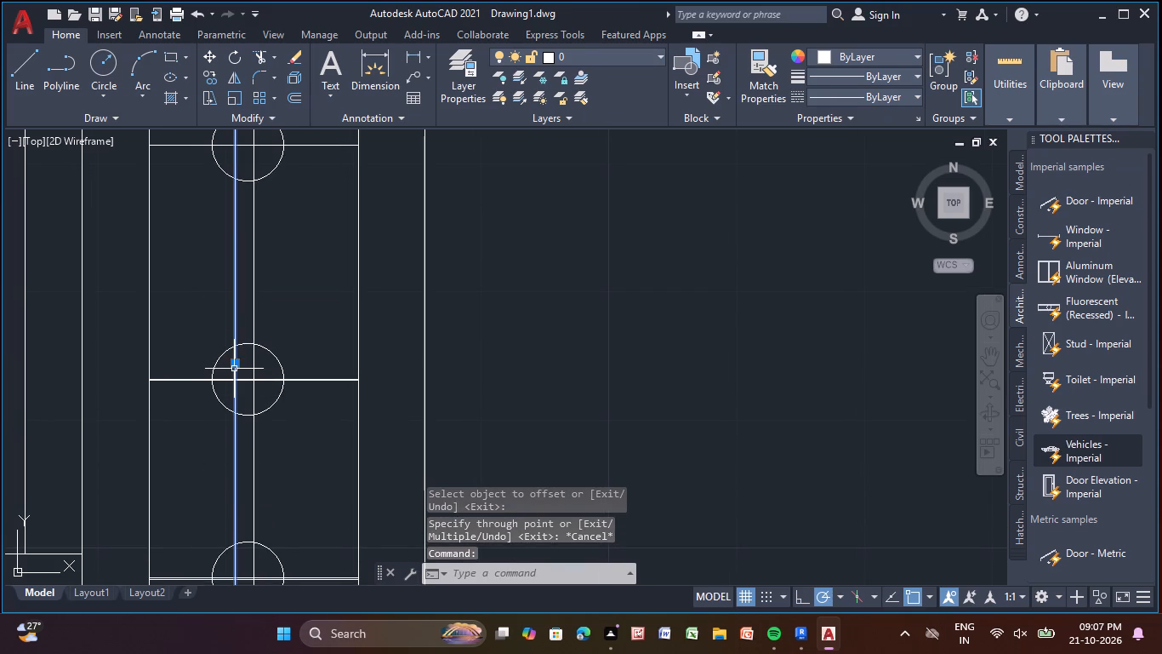
{"action": "left_click", "coordinate": [234, 370]}
{"action": "left_click", "coordinate": [234, 367]}
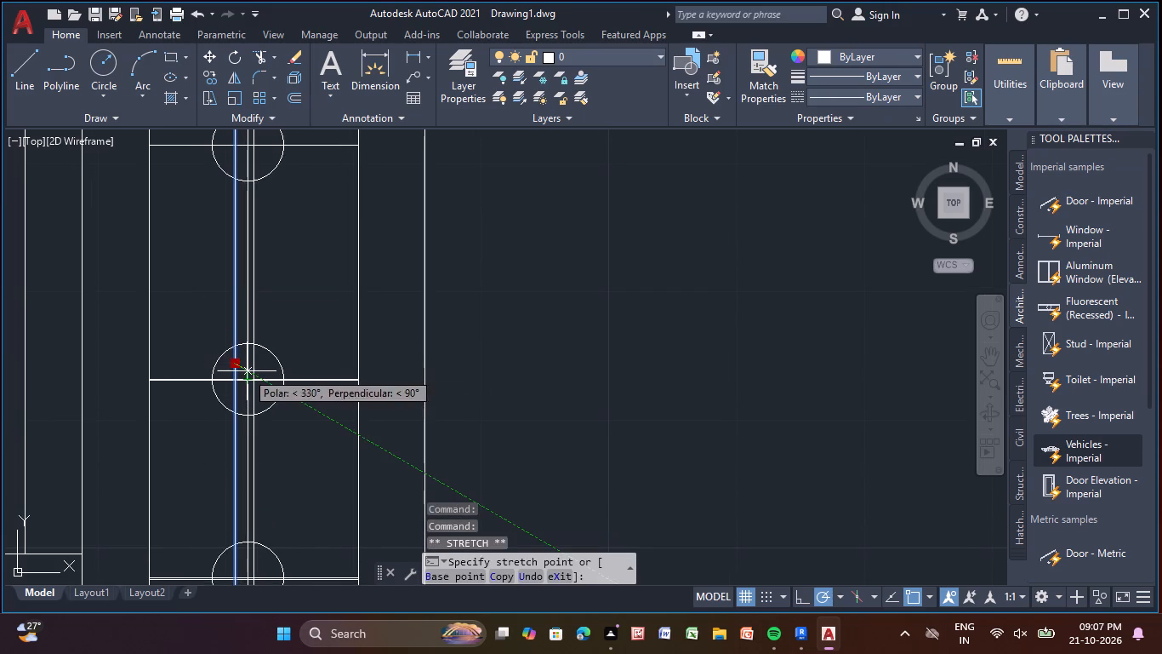
{"action": "left_click", "coordinate": [249, 371]}
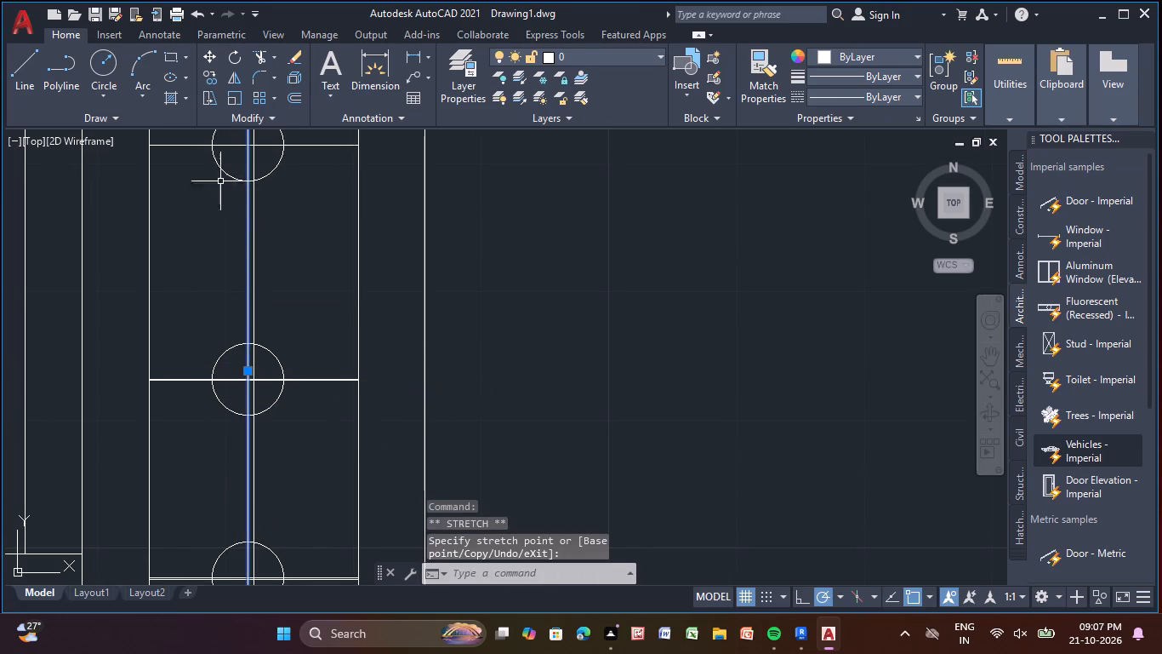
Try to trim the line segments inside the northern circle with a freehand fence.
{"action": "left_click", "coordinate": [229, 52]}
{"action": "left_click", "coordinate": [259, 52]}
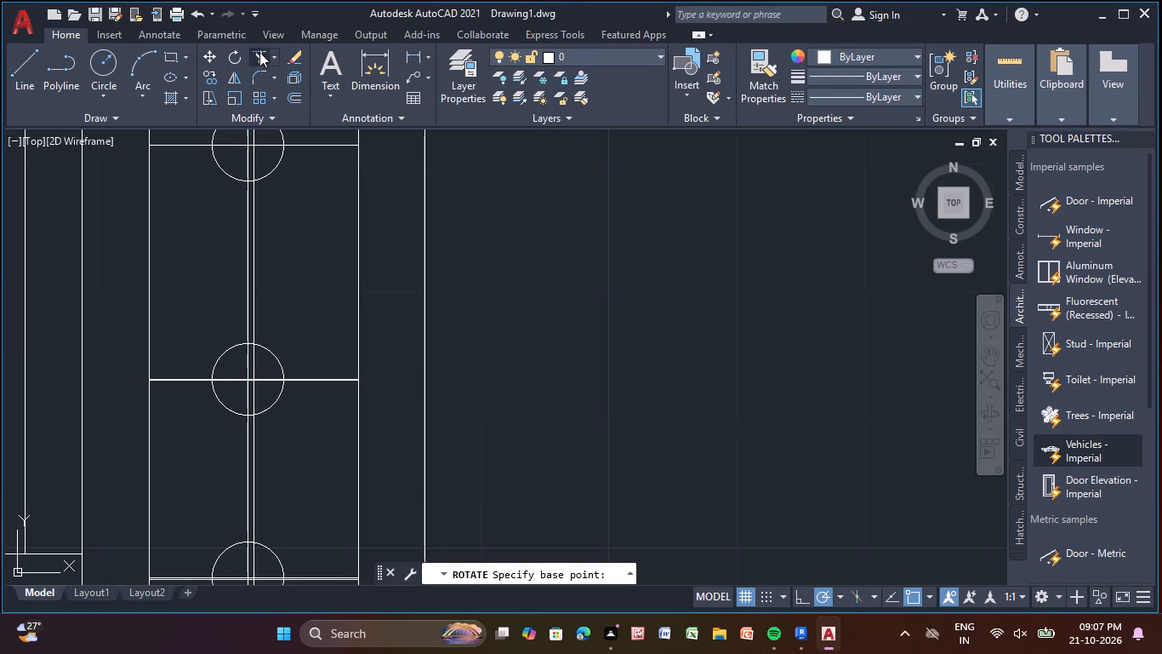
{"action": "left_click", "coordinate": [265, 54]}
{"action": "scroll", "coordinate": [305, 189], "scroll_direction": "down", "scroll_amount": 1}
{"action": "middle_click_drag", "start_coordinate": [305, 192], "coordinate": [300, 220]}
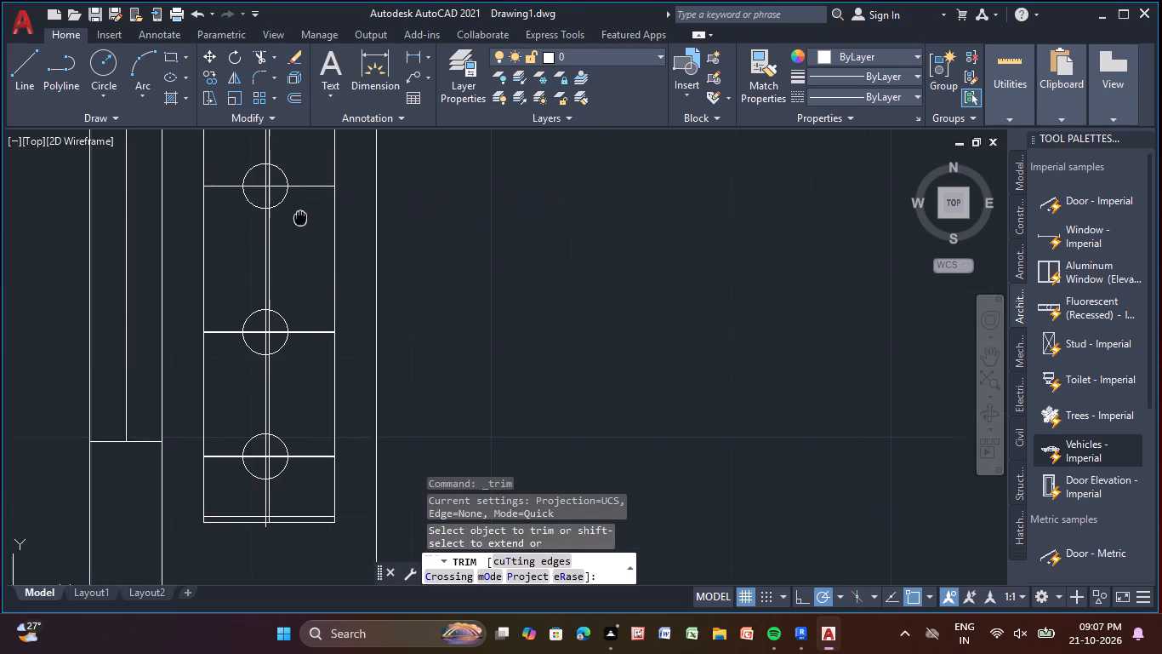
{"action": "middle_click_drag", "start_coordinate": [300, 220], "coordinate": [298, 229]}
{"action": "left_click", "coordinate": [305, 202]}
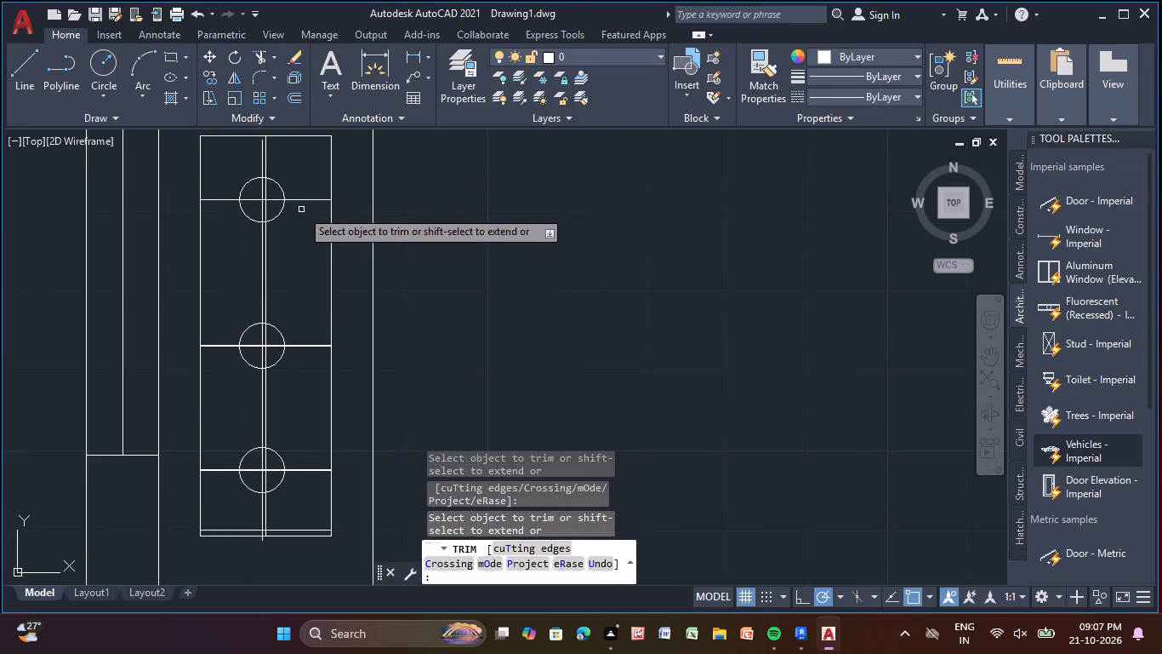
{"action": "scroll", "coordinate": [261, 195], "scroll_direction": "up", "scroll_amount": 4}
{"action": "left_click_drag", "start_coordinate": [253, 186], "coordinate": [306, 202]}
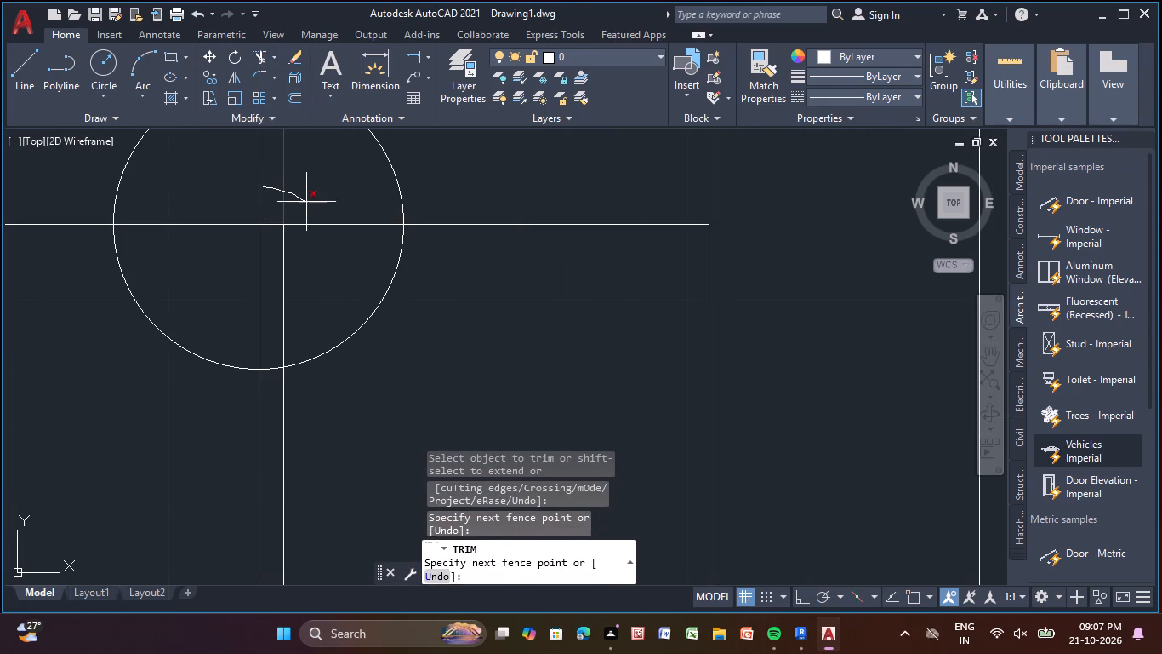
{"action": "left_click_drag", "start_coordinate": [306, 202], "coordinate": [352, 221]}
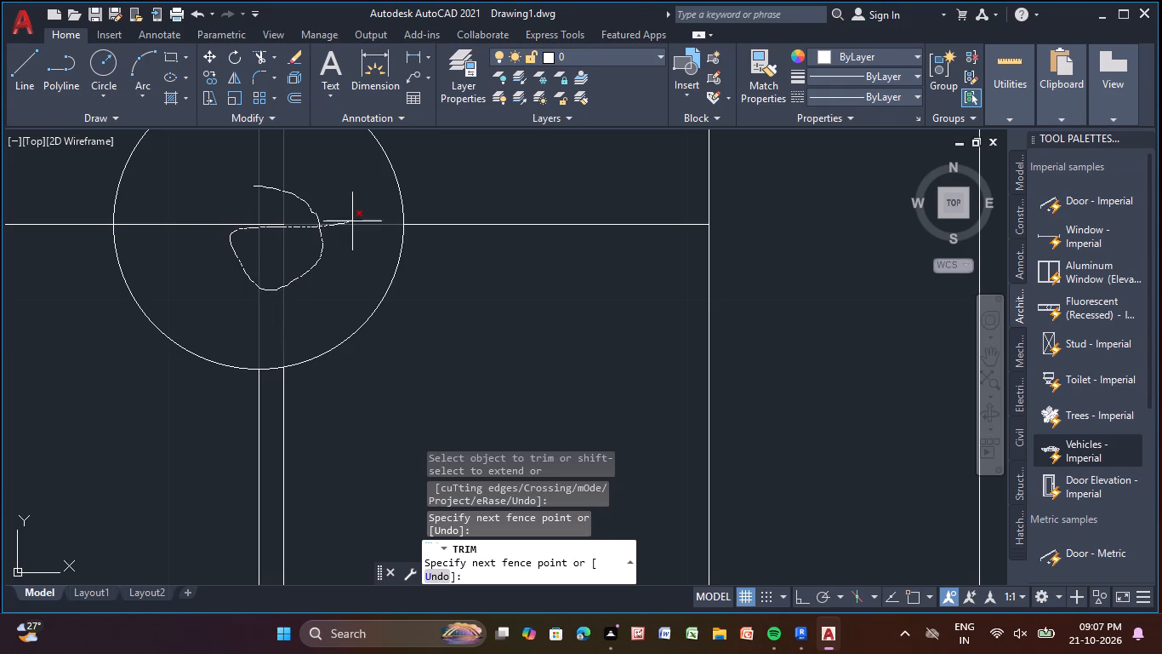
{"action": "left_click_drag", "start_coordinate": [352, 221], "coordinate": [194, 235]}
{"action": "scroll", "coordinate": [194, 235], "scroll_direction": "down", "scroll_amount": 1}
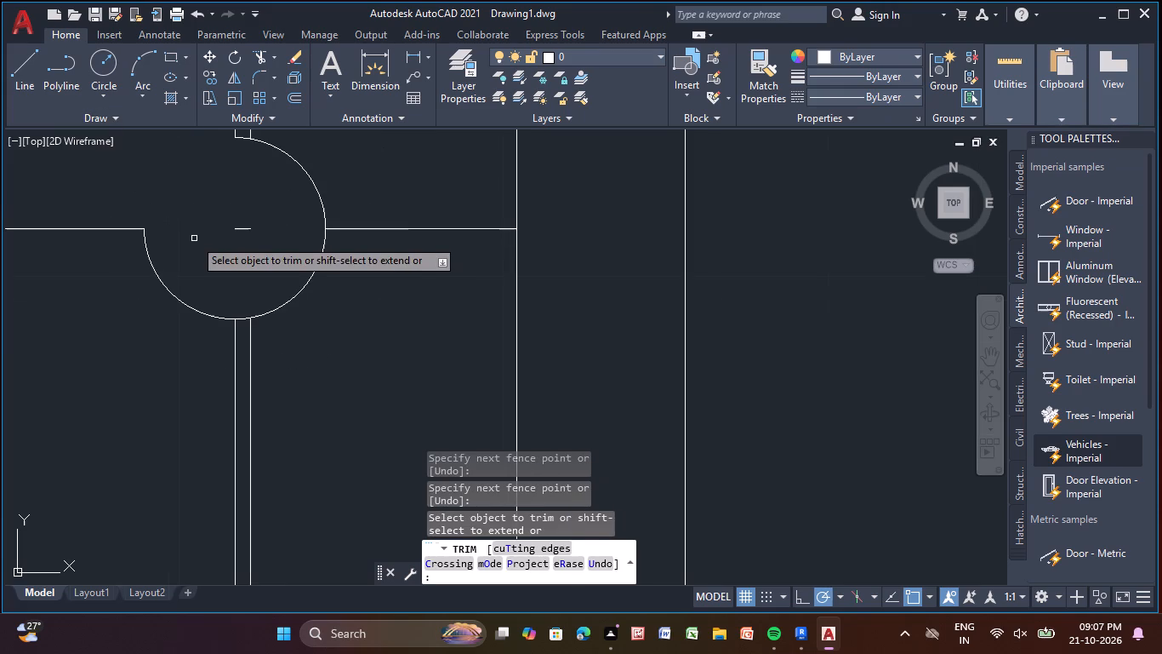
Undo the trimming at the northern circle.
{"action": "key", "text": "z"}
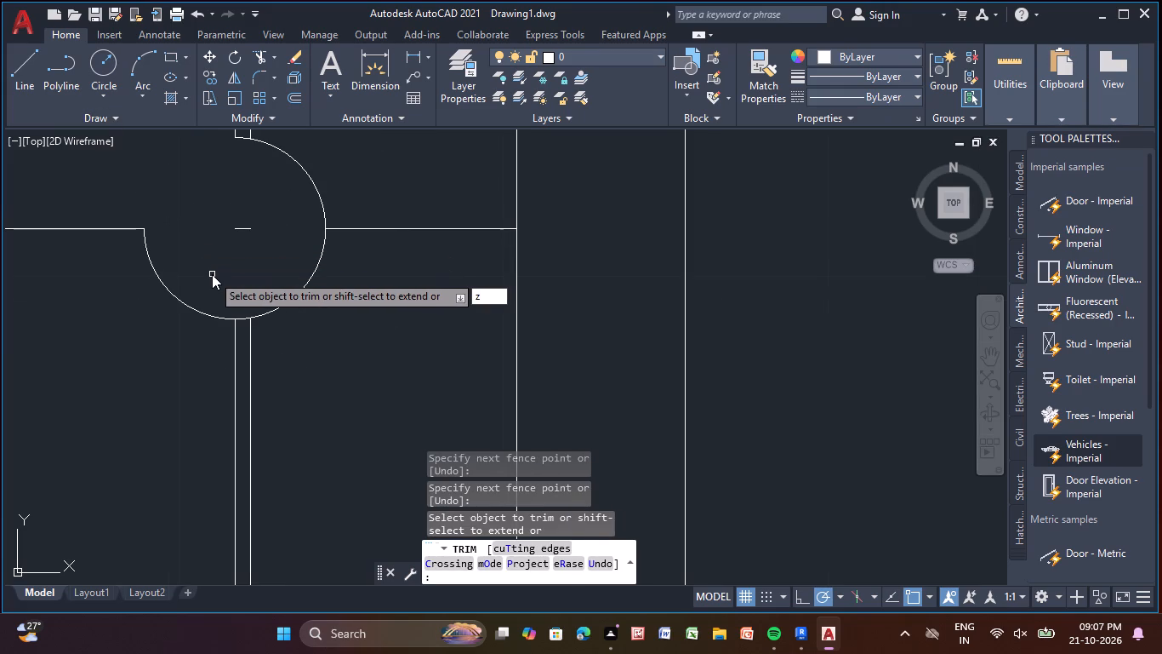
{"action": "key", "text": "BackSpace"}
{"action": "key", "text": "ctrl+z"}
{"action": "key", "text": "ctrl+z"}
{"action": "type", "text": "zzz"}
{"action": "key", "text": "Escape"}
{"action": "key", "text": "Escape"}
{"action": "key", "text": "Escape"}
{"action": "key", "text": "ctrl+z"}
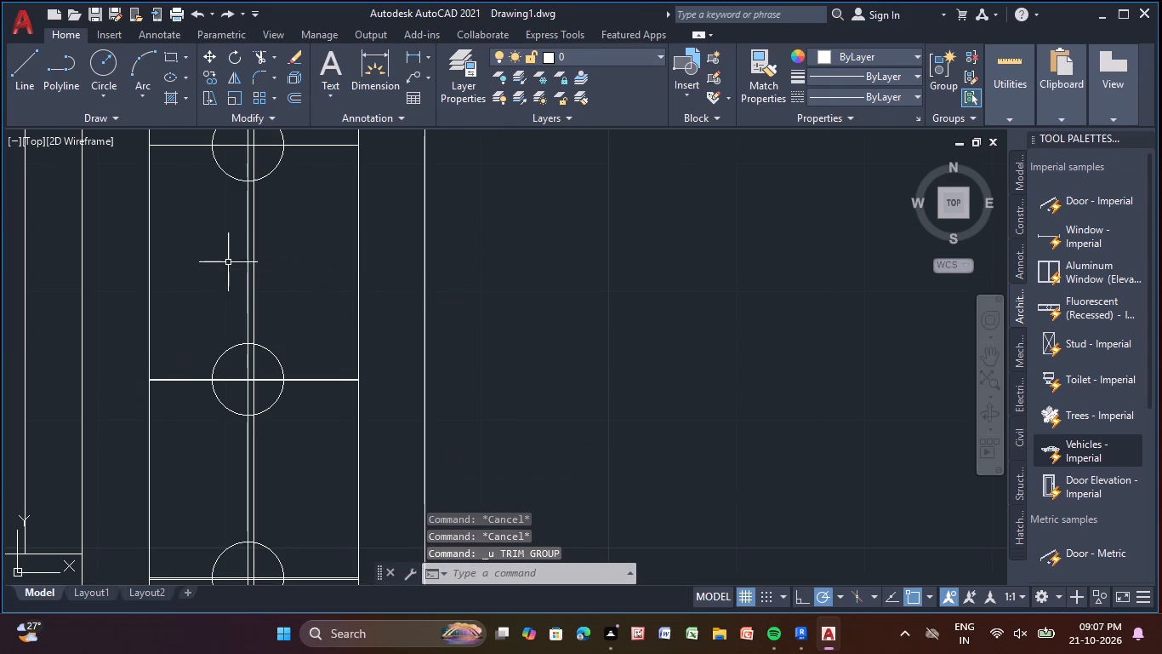
Offset the horizontal line through the northern circle 0.1" south, using the Through option.
{"action": "middle_click_drag", "start_coordinate": [233, 264], "coordinate": [257, 396]}
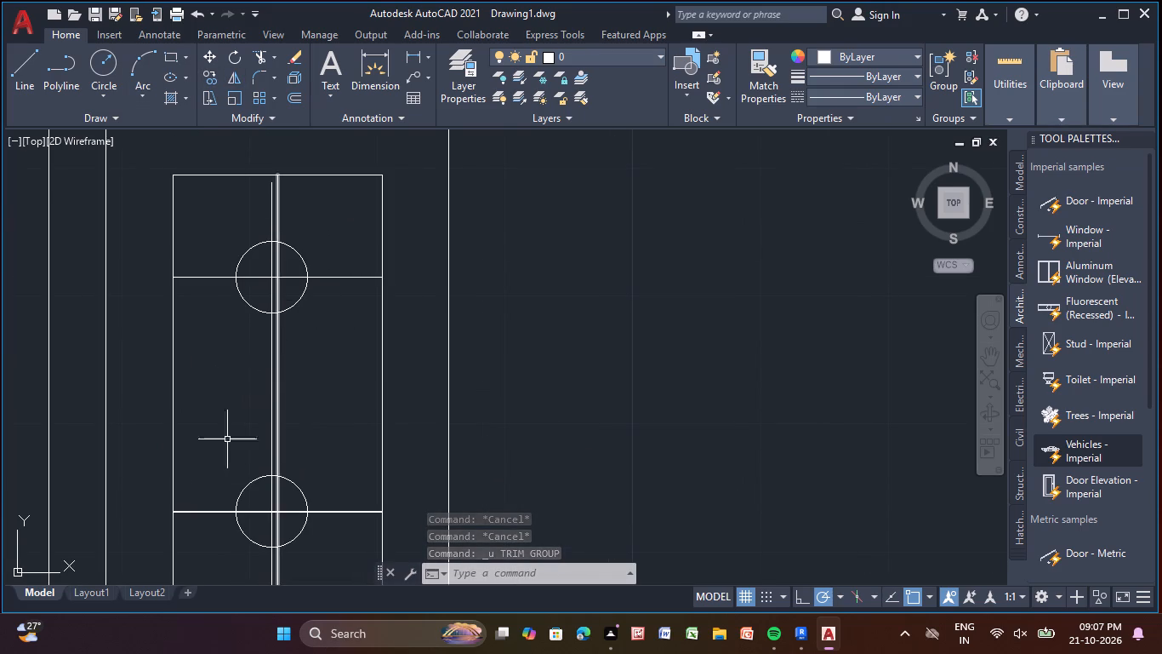
{"action": "scroll", "coordinate": [212, 517], "scroll_direction": "up", "scroll_amount": 3}
{"action": "scroll", "coordinate": [203, 460], "scroll_direction": "down", "scroll_amount": 1}
{"action": "middle_click_drag", "start_coordinate": [248, 337], "coordinate": [162, 616]}
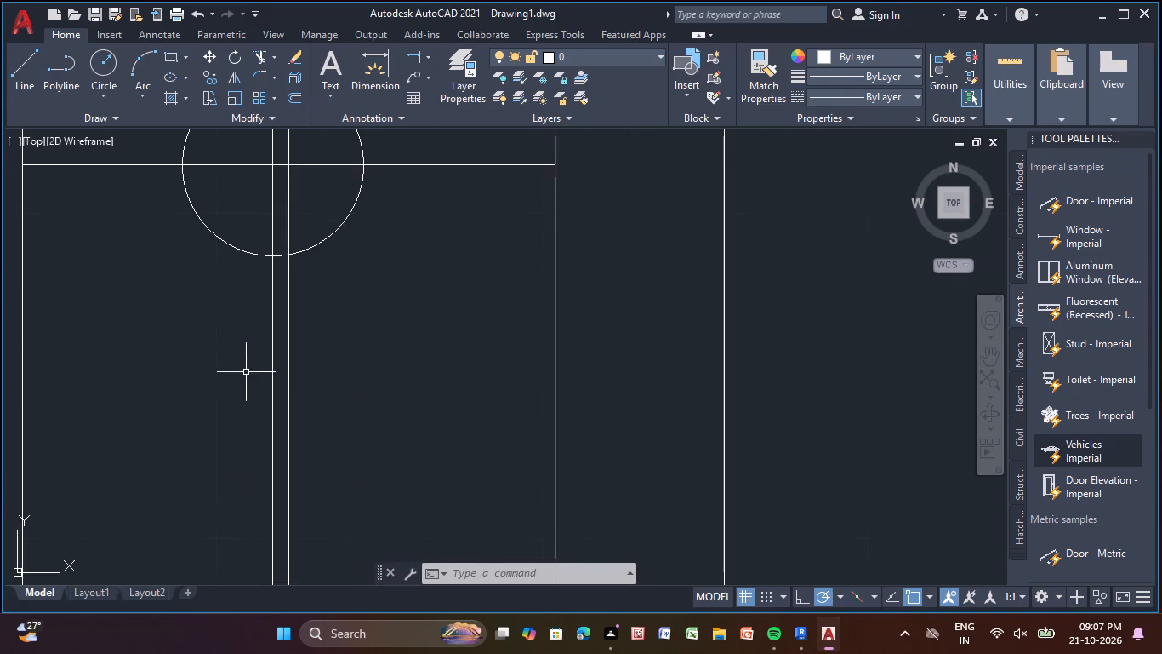
{"action": "middle_click_drag", "start_coordinate": [245, 368], "coordinate": [186, 554]}
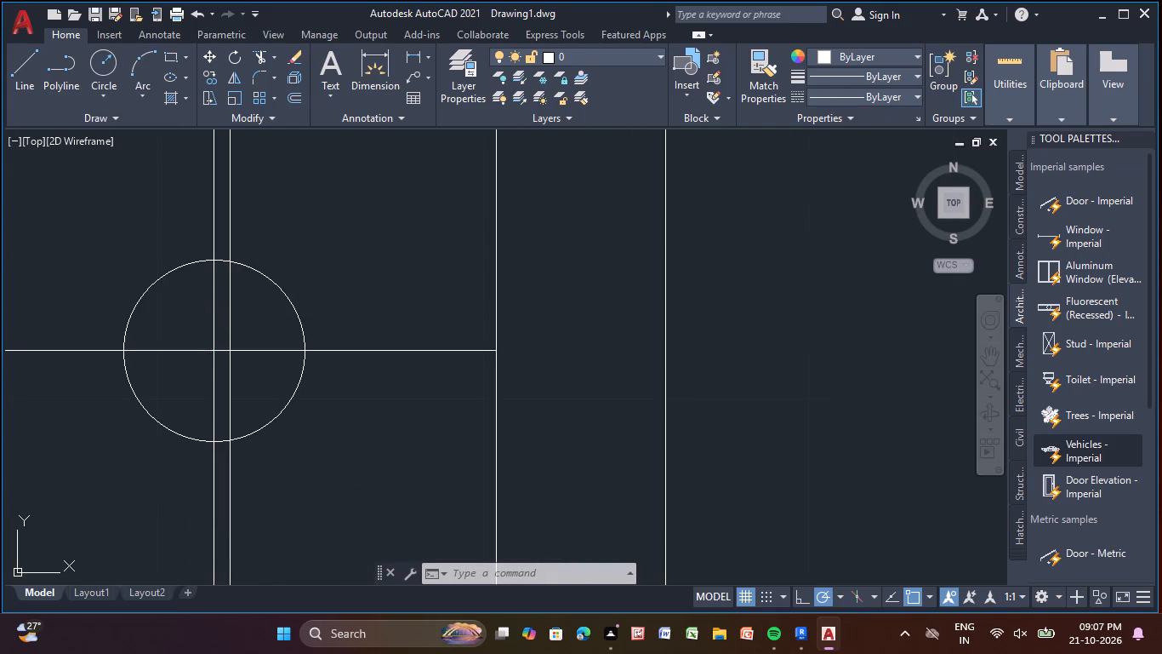
{"action": "left_click", "coordinate": [182, 353]}
{"action": "left_click", "coordinate": [295, 98]}
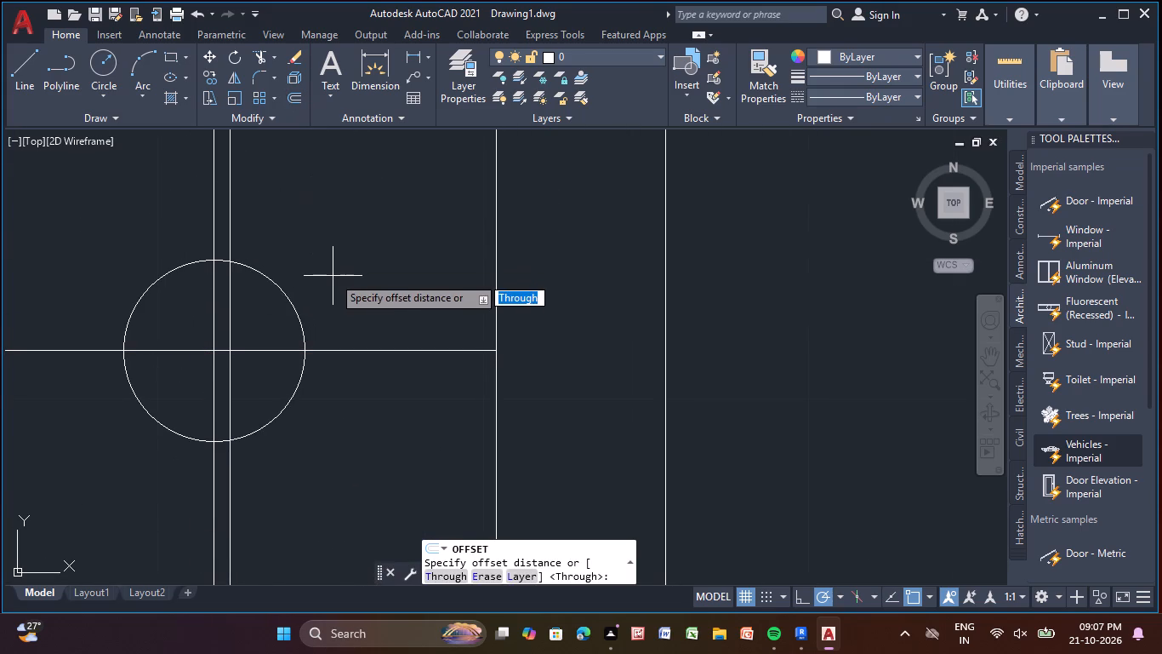
{"action": "key", "text": "Return"}
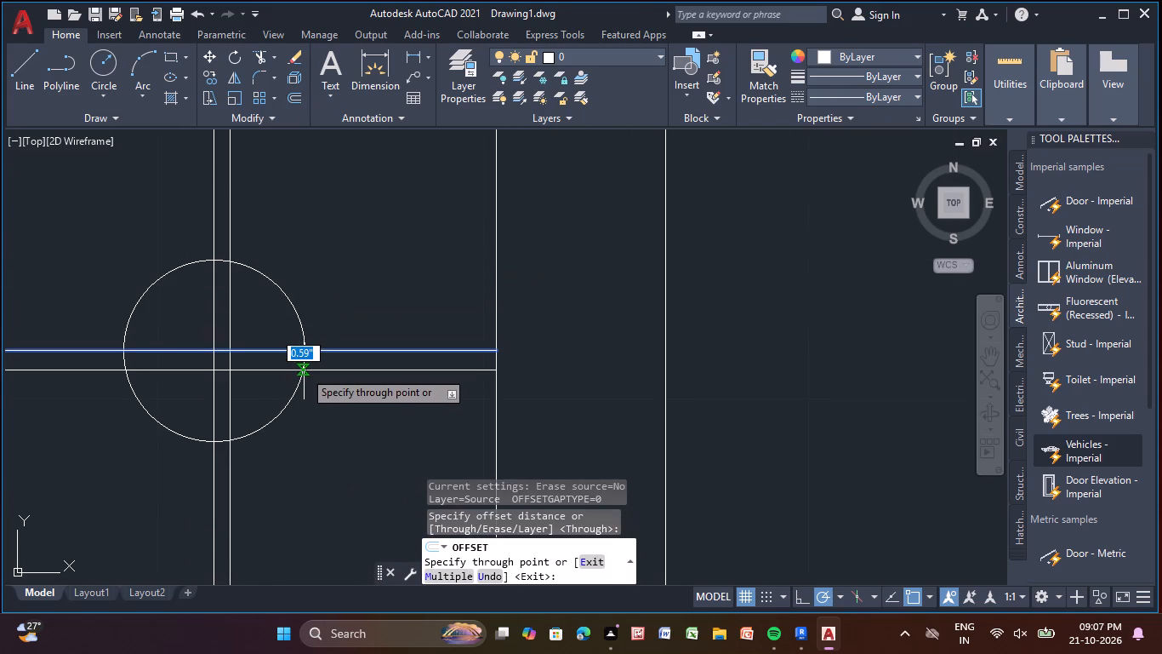
{"action": "type", "text": "0.1"}
{"action": "key", "text": "shift+quotedbl"}
{"action": "key", "text": "Return"}
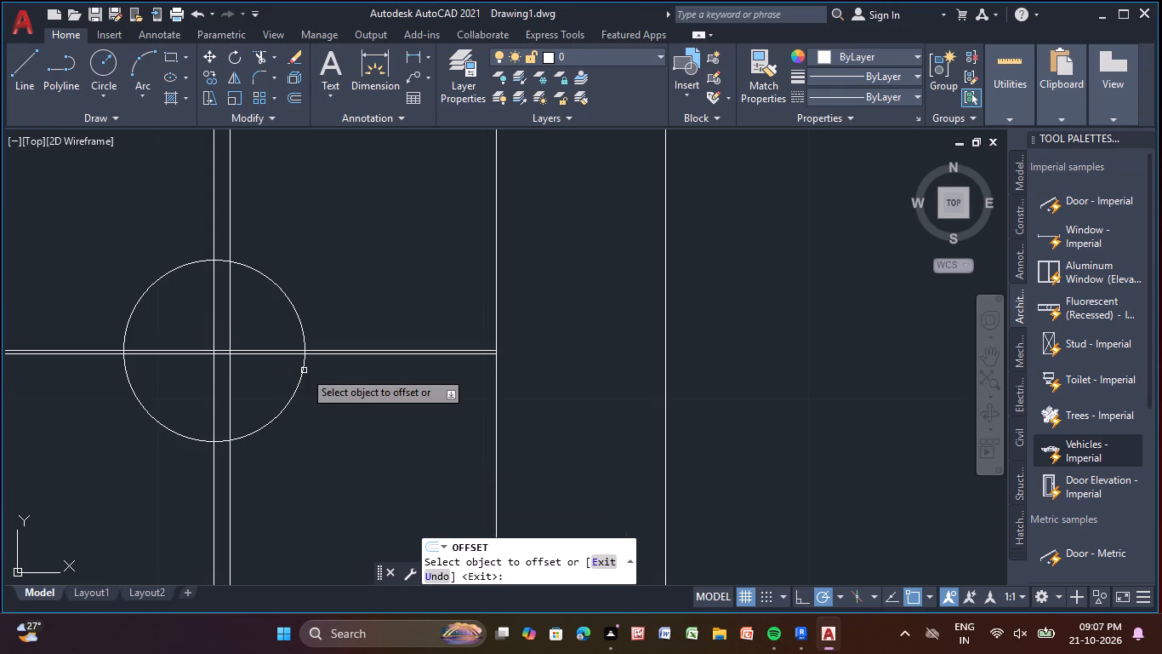
Trim the vertical and horizontal line segments inside the northern, middle and southern circles with freehand fences.
{"action": "left_click", "coordinate": [259, 50]}
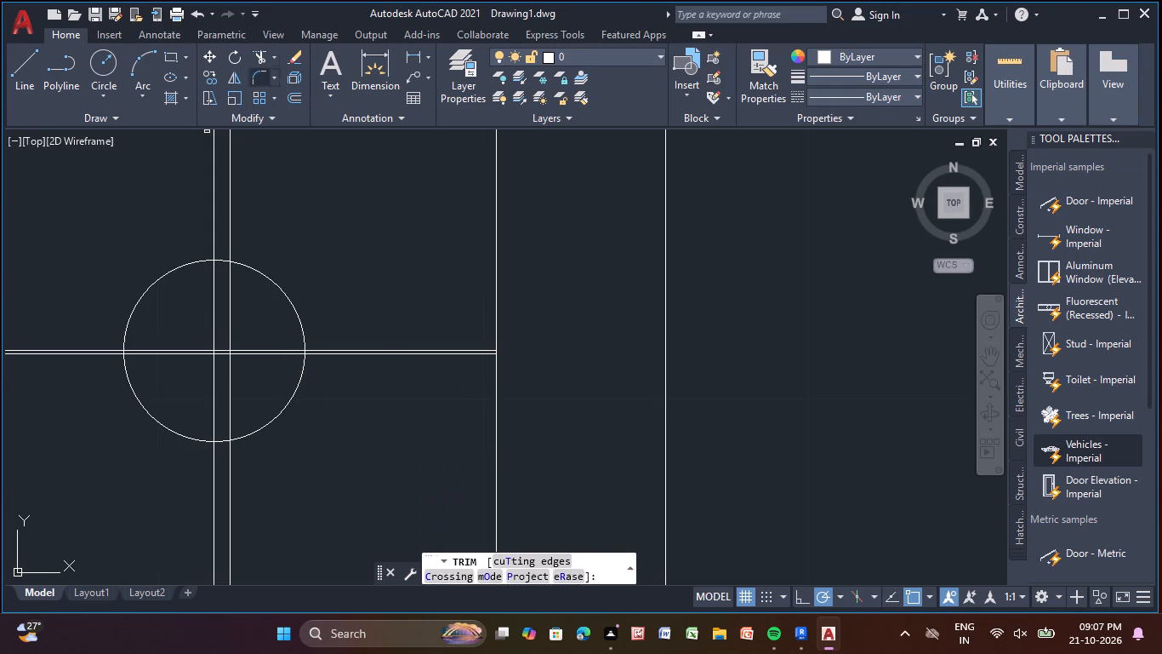
{"action": "left_click_drag", "start_coordinate": [191, 309], "coordinate": [201, 414]}
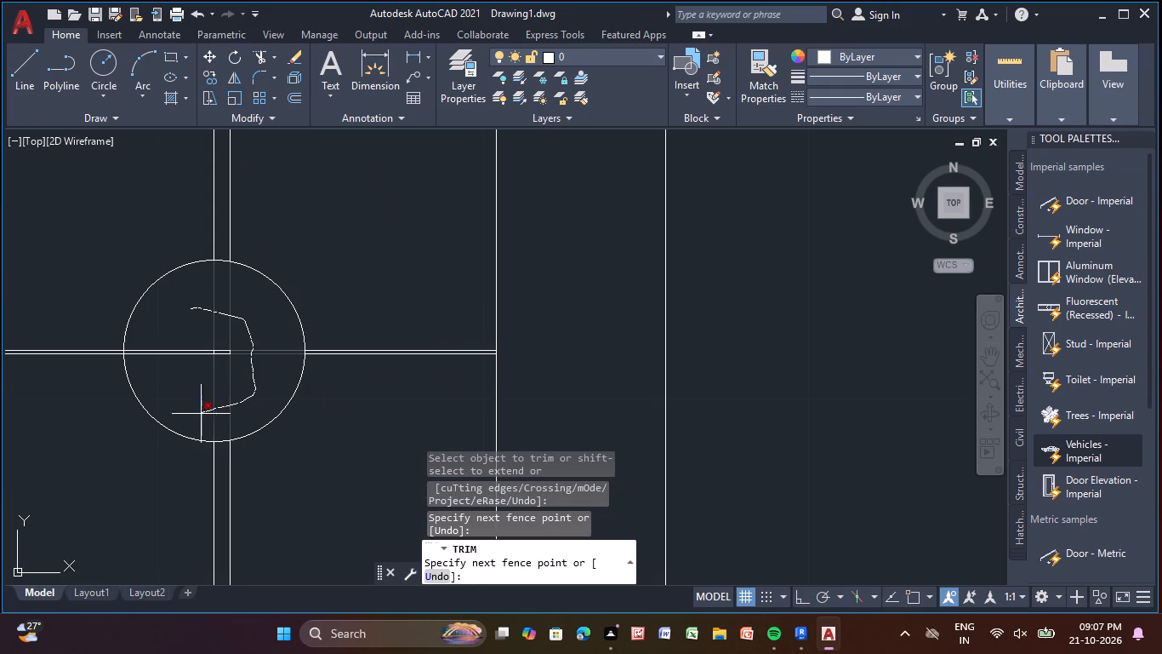
{"action": "left_click_drag", "start_coordinate": [201, 414], "coordinate": [184, 337]}
{"action": "scroll", "coordinate": [217, 406], "scroll_direction": "down", "scroll_amount": 3}
{"action": "middle_click_drag", "start_coordinate": [250, 502], "coordinate": [235, 321]}
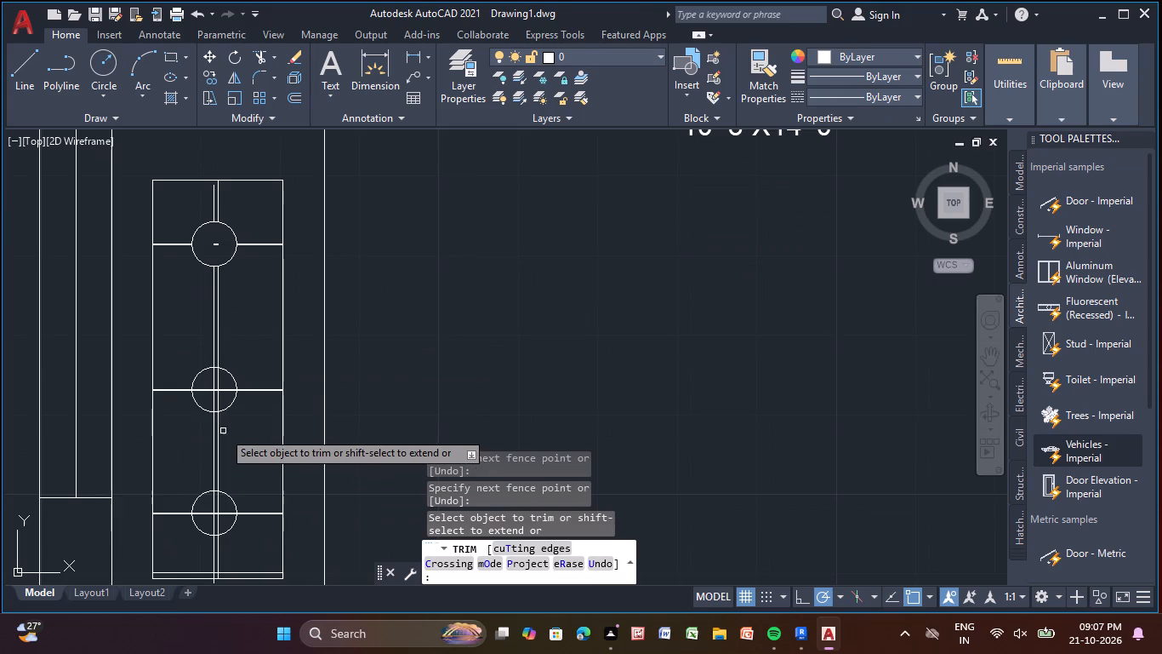
{"action": "scroll", "coordinate": [222, 412], "scroll_direction": "up", "scroll_amount": 3}
{"action": "left_click_drag", "start_coordinate": [172, 301], "coordinate": [226, 378]}
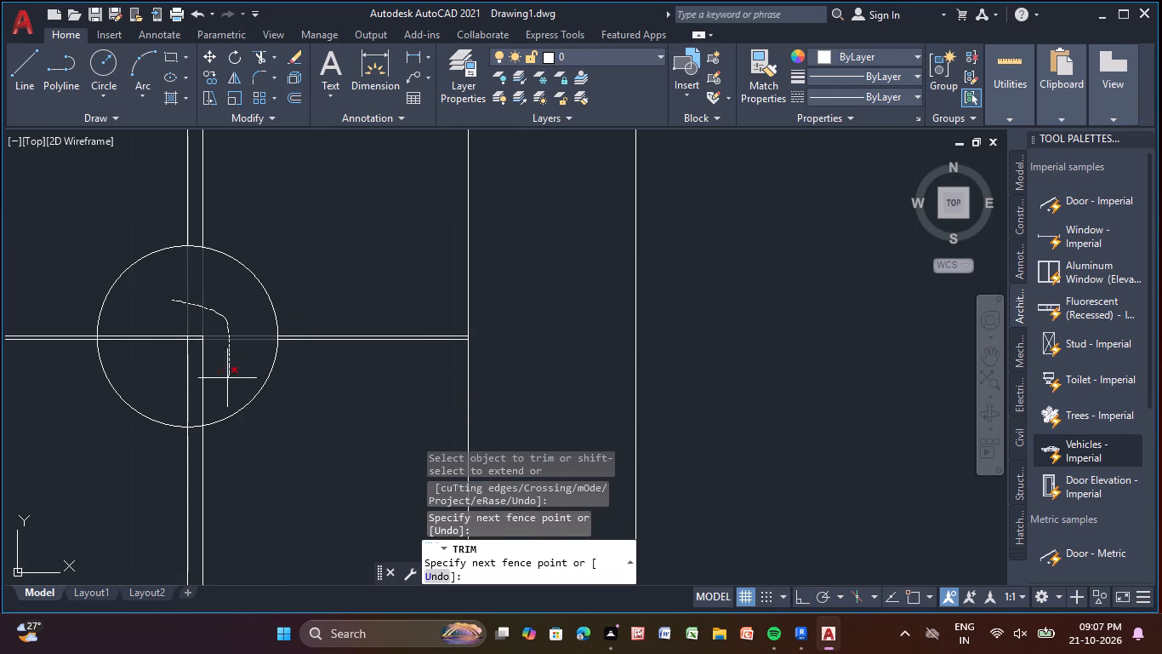
{"action": "left_click_drag", "start_coordinate": [226, 378], "coordinate": [139, 311]}
{"action": "scroll", "coordinate": [242, 473], "scroll_direction": "down", "scroll_amount": 2}
{"action": "middle_click_drag", "start_coordinate": [248, 479], "coordinate": [209, 209]}
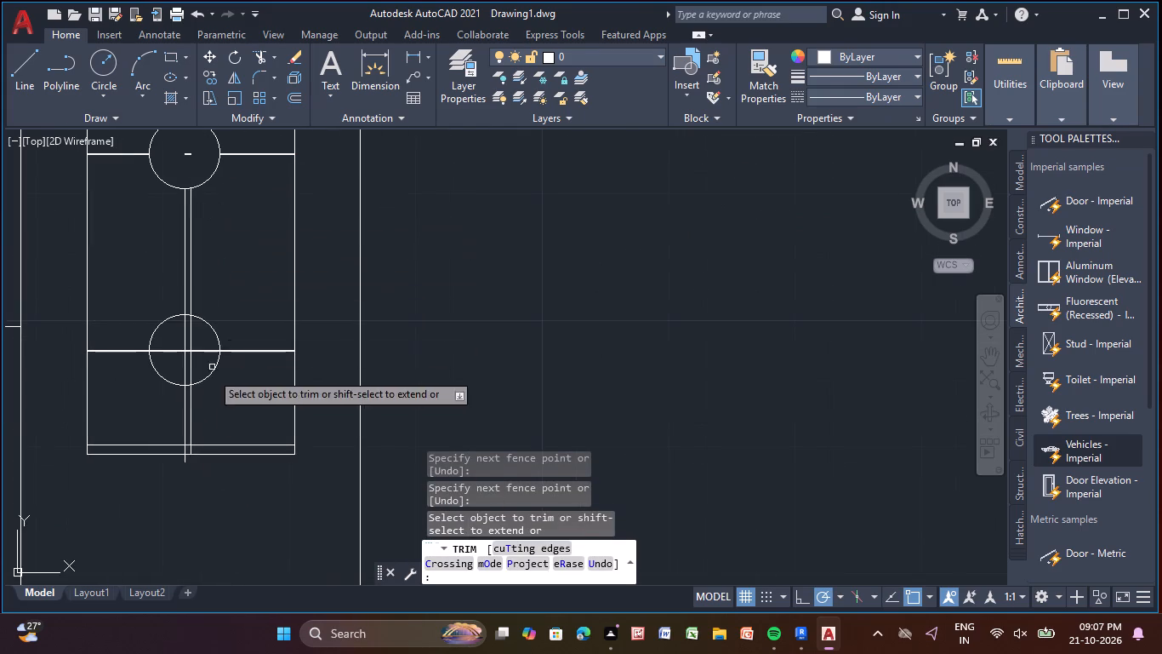
{"action": "scroll", "coordinate": [185, 362], "scroll_direction": "up", "scroll_amount": 2}
{"action": "left_click", "coordinate": [160, 296]}
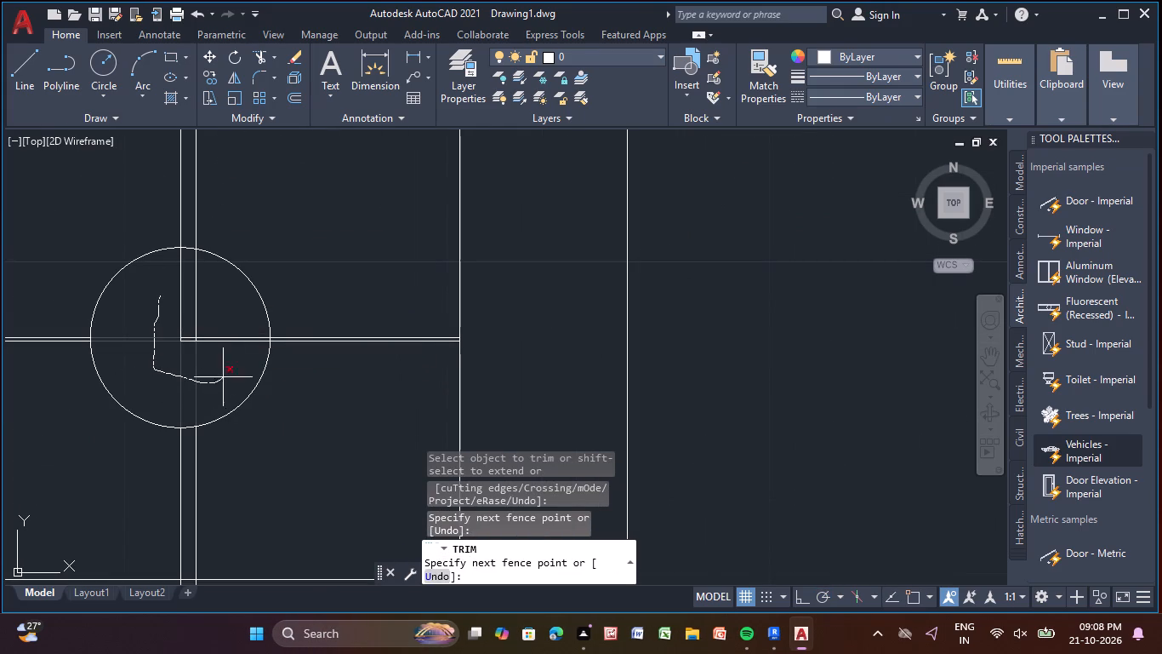
{"action": "key", "text": "Escape"}
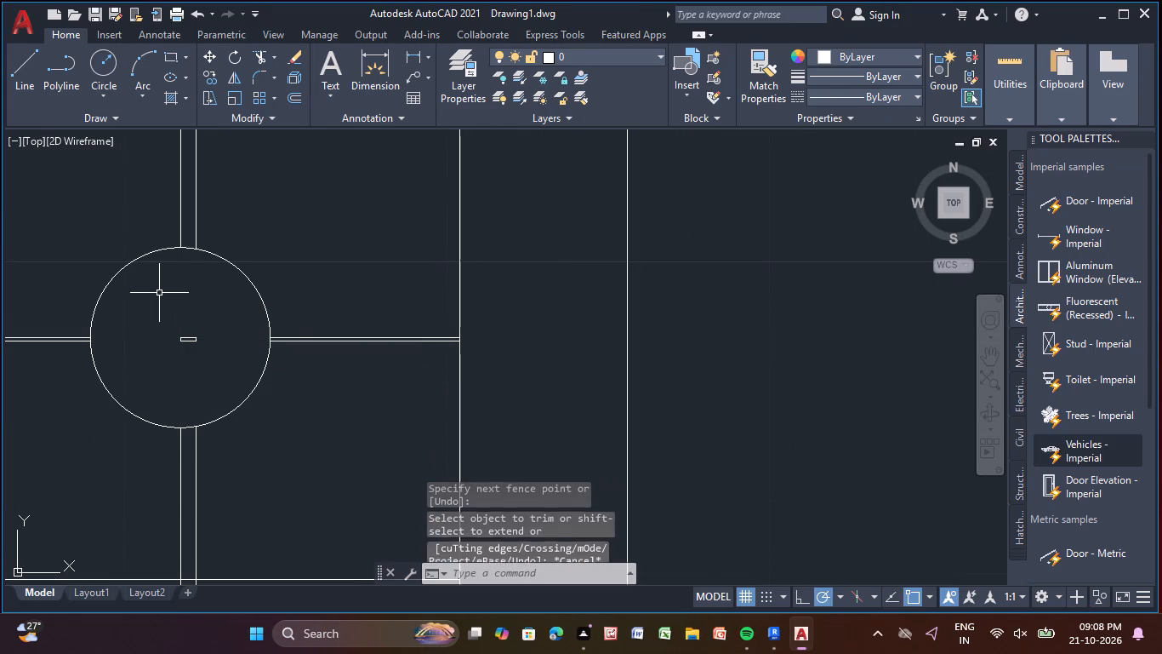
Erase the leftover line segments at the centre of the stove's southern circle.
{"action": "left_click_drag", "start_coordinate": [140, 347], "coordinate": [177, 380]}
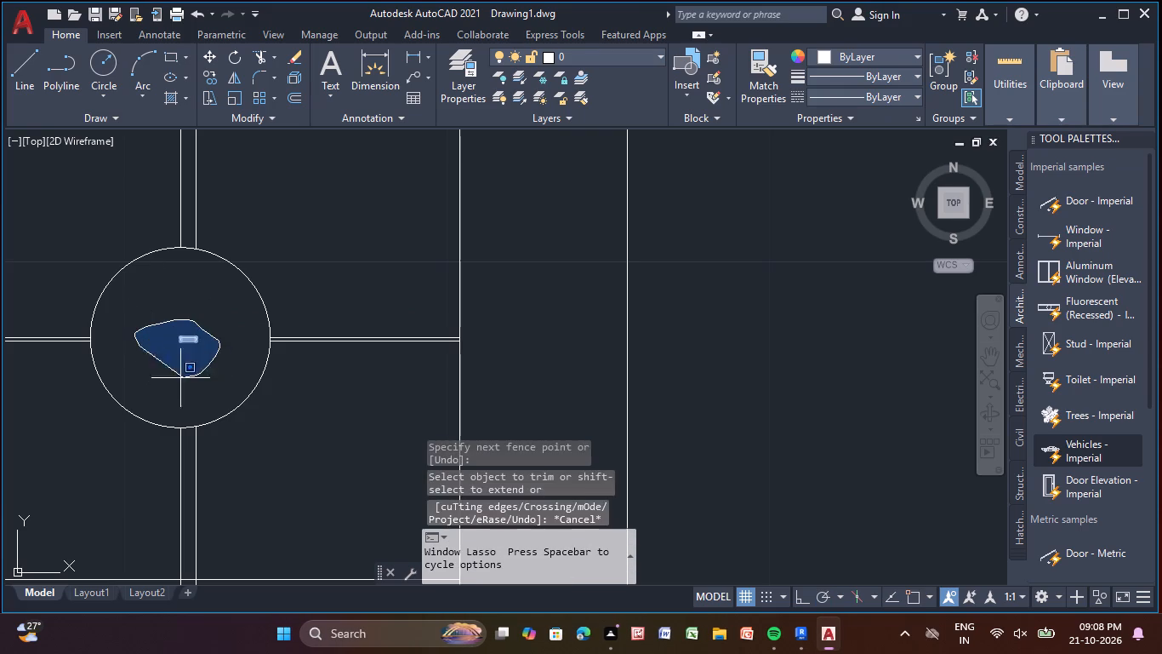
{"action": "left_click_drag", "start_coordinate": [177, 380], "coordinate": [143, 389]}
{"action": "key", "text": "BackSpace"}
{"action": "key", "text": "Delete"}
{"action": "key", "text": "Delete"}
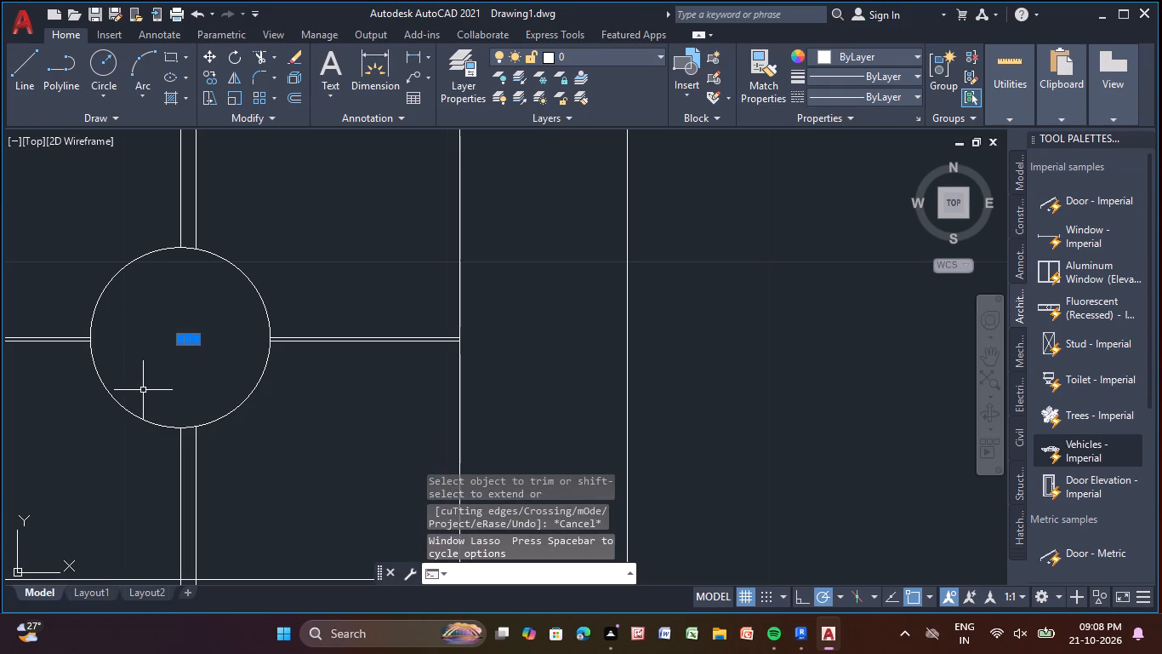
{"action": "key", "text": "Delete"}
{"action": "key", "text": "Delete"}
{"action": "key", "text": "Delete"}
{"action": "key", "text": "Escape"}
{"action": "key", "text": "Escape"}
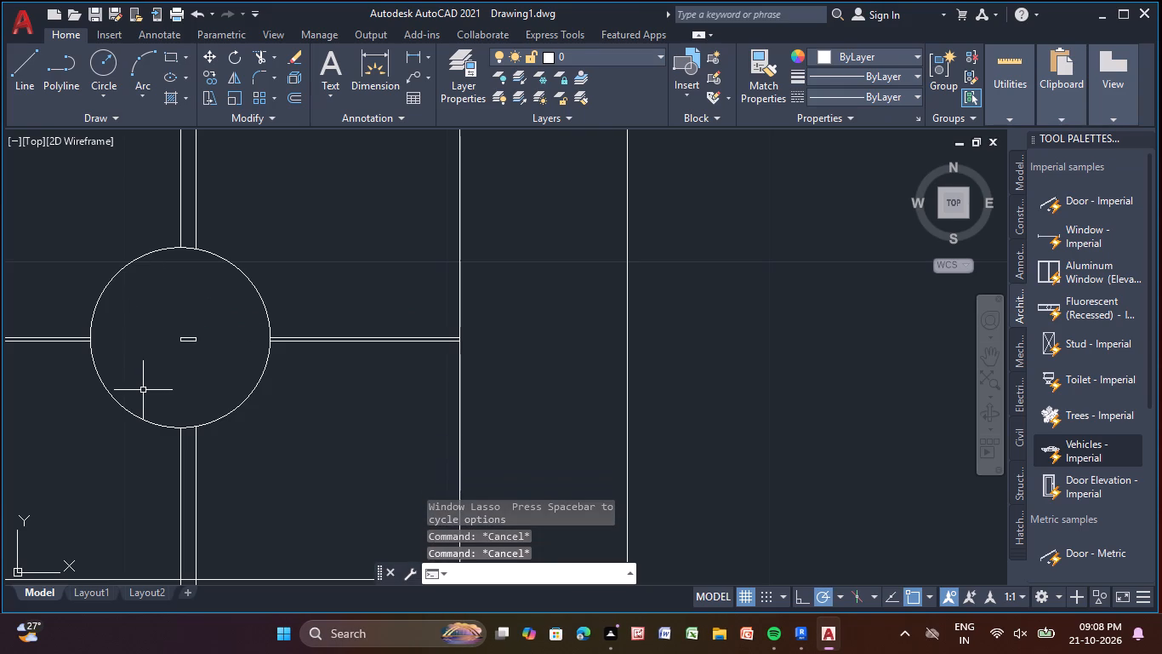
{"action": "left_click_drag", "start_coordinate": [145, 388], "coordinate": [189, 374]}
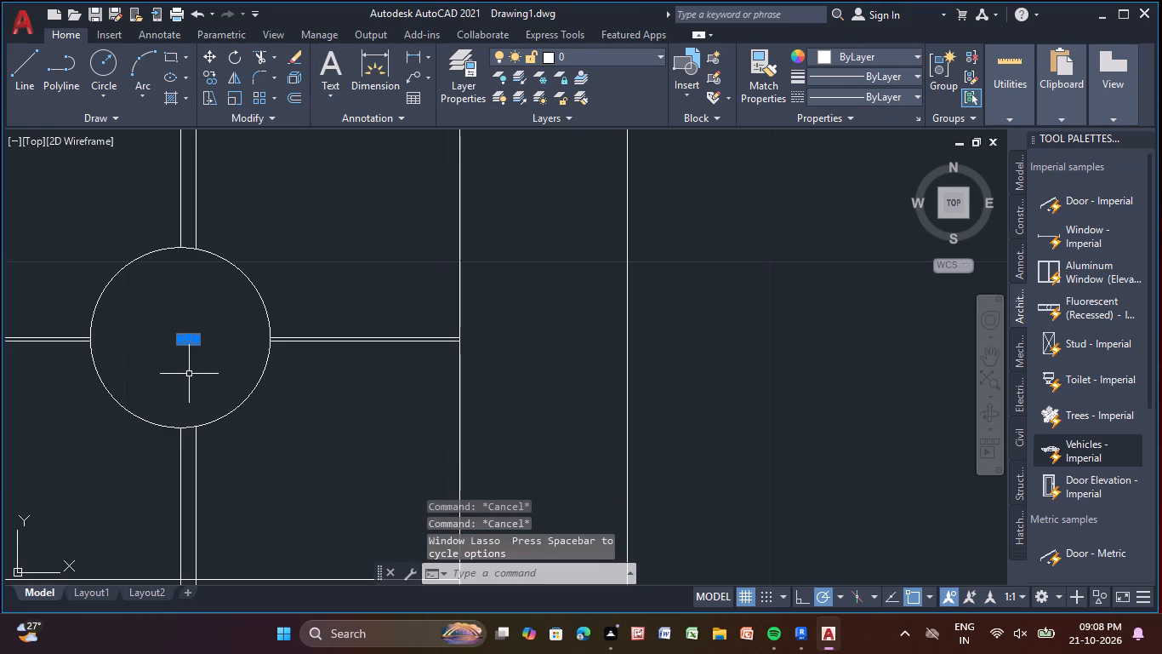
{"action": "key", "text": "Delete"}
Erase the leftover line segments at the centre of the stove's middle circle.
{"action": "scroll", "coordinate": [190, 364], "scroll_direction": "down", "scroll_amount": 3}
{"action": "middle_click_drag", "start_coordinate": [192, 368], "coordinate": [161, 481]}
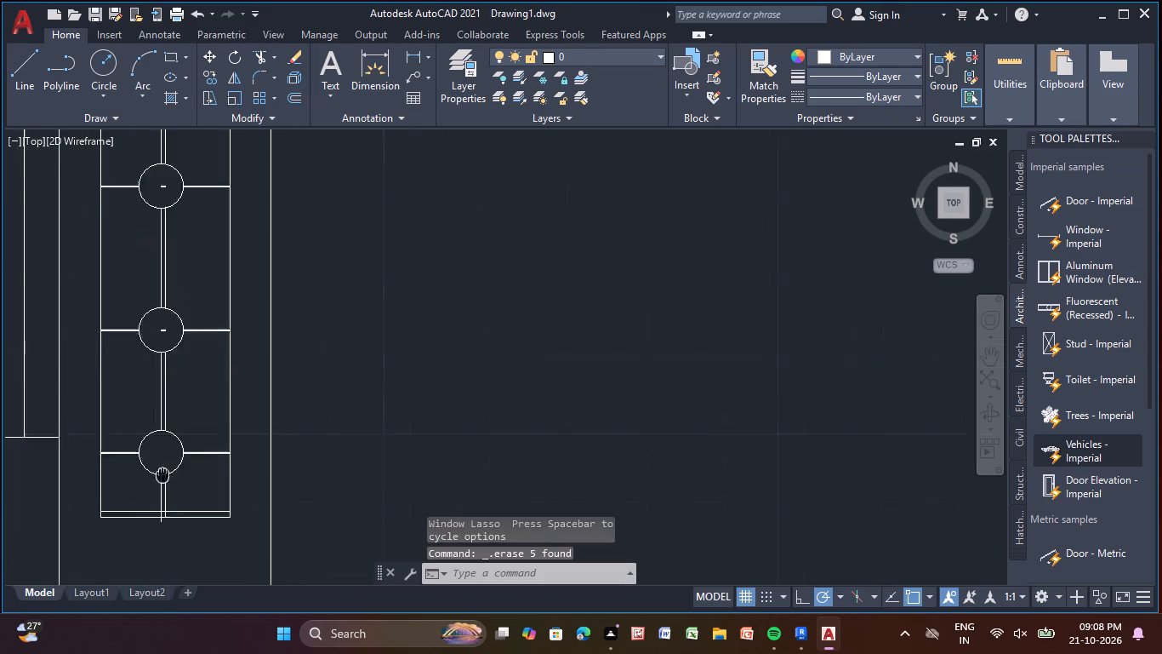
{"action": "middle_click_drag", "start_coordinate": [161, 481], "coordinate": [126, 593]}
{"action": "scroll", "coordinate": [146, 462], "scroll_direction": "up", "scroll_amount": 2}
{"action": "left_click_drag", "start_coordinate": [64, 478], "coordinate": [116, 475]}
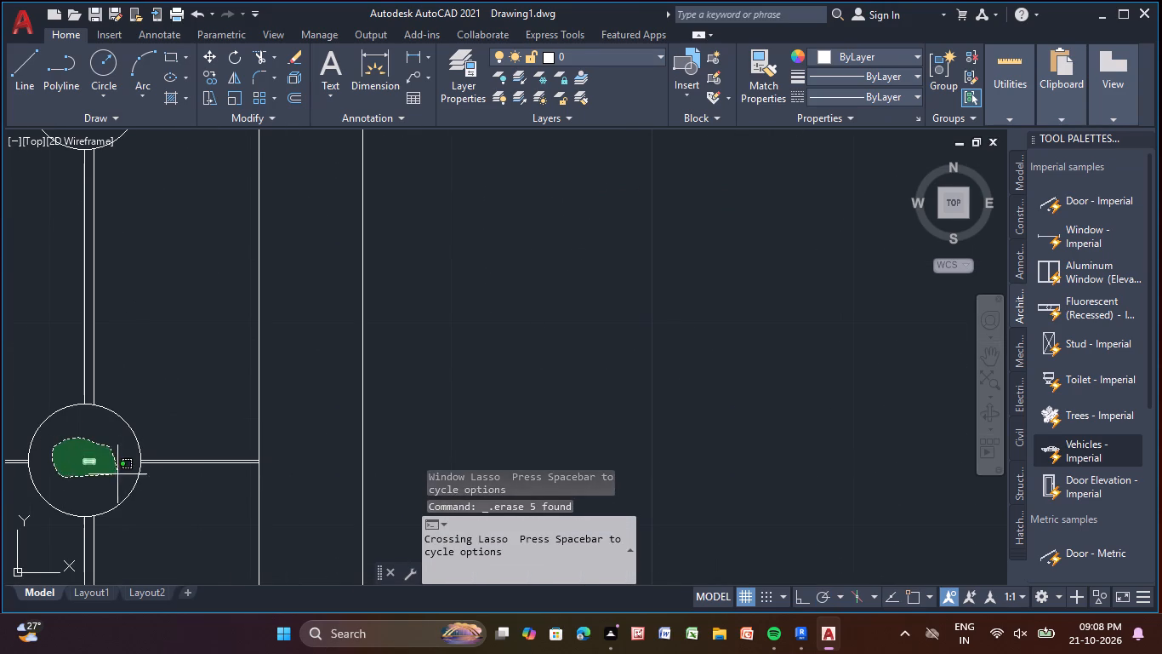
{"action": "left_click_drag", "start_coordinate": [116, 475], "coordinate": [103, 491]}
{"action": "key", "text": "Delete"}
Erase the leftover line segments at the centre of the stove's northern circle.
{"action": "scroll", "coordinate": [105, 491], "scroll_direction": "up", "scroll_amount": 1}
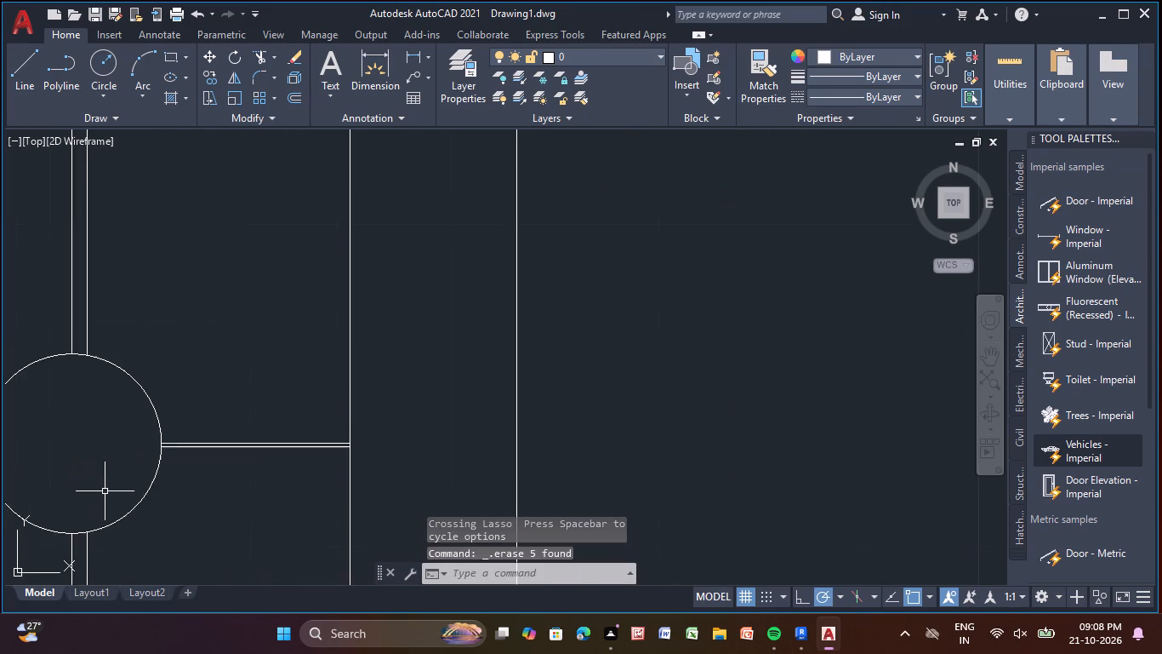
{"action": "scroll", "coordinate": [107, 466], "scroll_direction": "down", "scroll_amount": 3}
{"action": "middle_click_drag", "start_coordinate": [119, 461], "coordinate": [136, 650]}
{"action": "scroll", "coordinate": [117, 494], "scroll_direction": "up", "scroll_amount": 2}
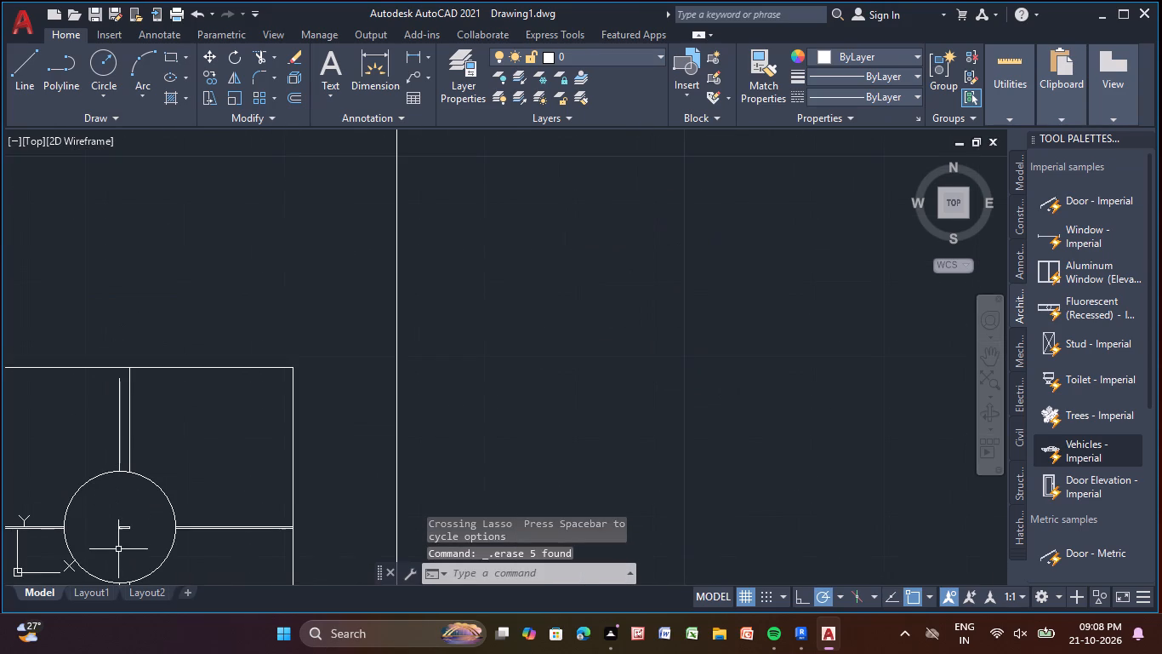
{"action": "scroll", "coordinate": [118, 548], "scroll_direction": "up", "scroll_amount": 1}
{"action": "middle_click_drag", "start_coordinate": [117, 544], "coordinate": [104, 447]}
{"action": "scroll", "coordinate": [104, 439], "scroll_direction": "up", "scroll_amount": 2}
{"action": "left_click_drag", "start_coordinate": [67, 387], "coordinate": [112, 485]}
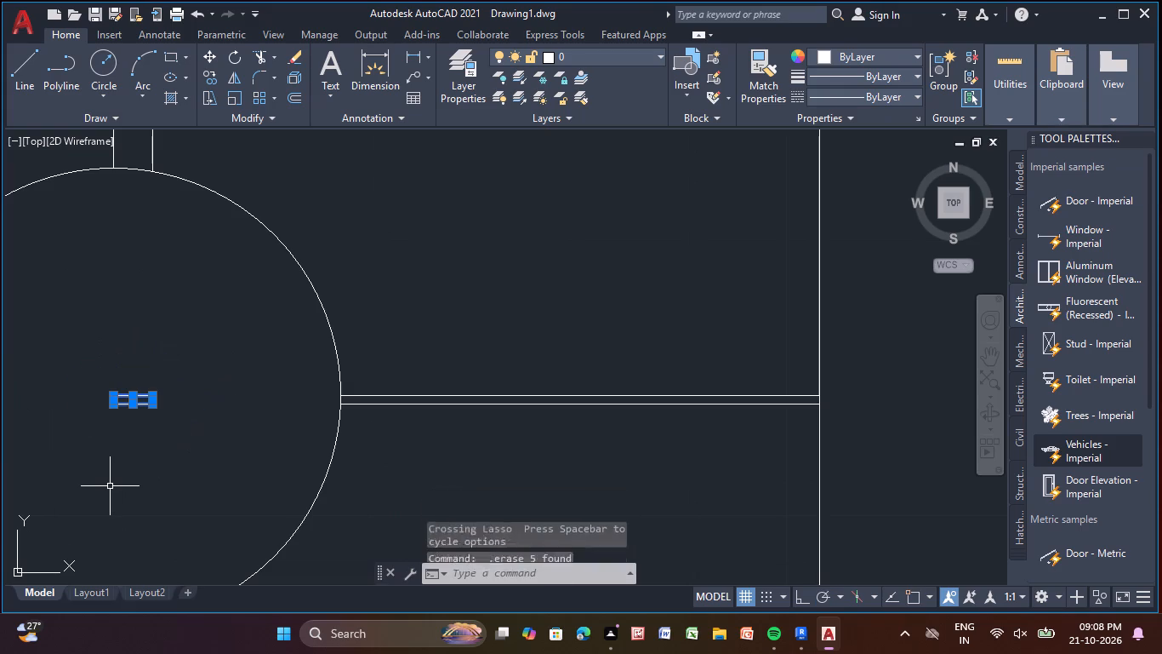
{"action": "key", "text": "Delete"}
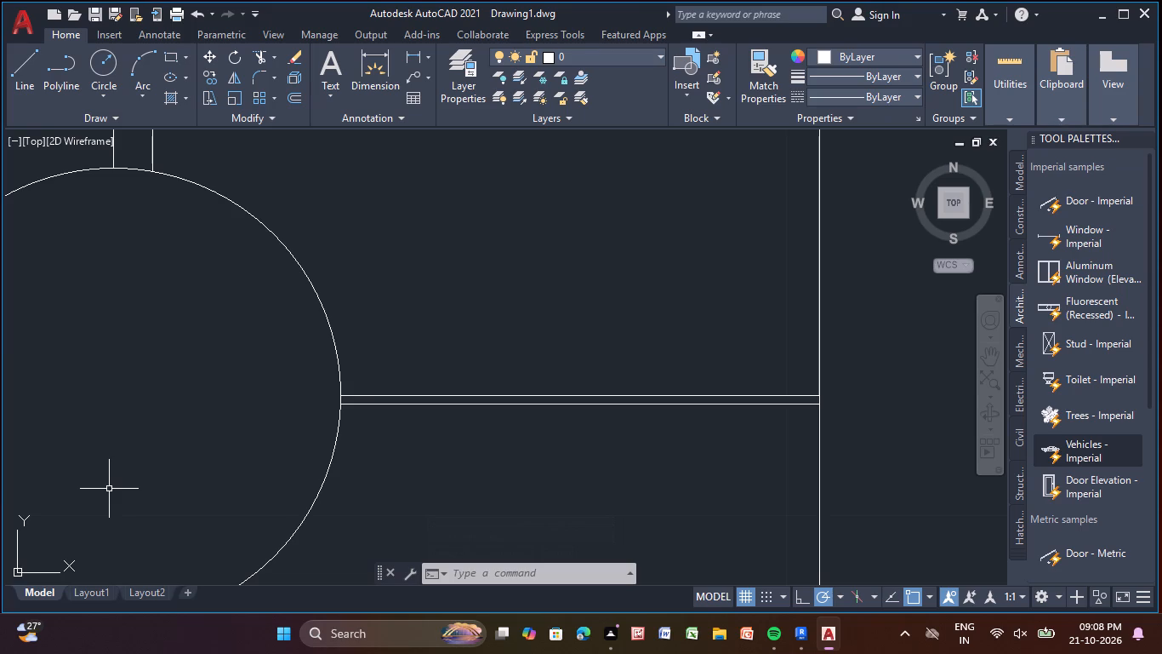
Look over the three-burner stove and the plan from the kitchen south to the porch, verandah and lawn.
{"action": "scroll", "coordinate": [110, 489], "scroll_direction": "down", "scroll_amount": 4}
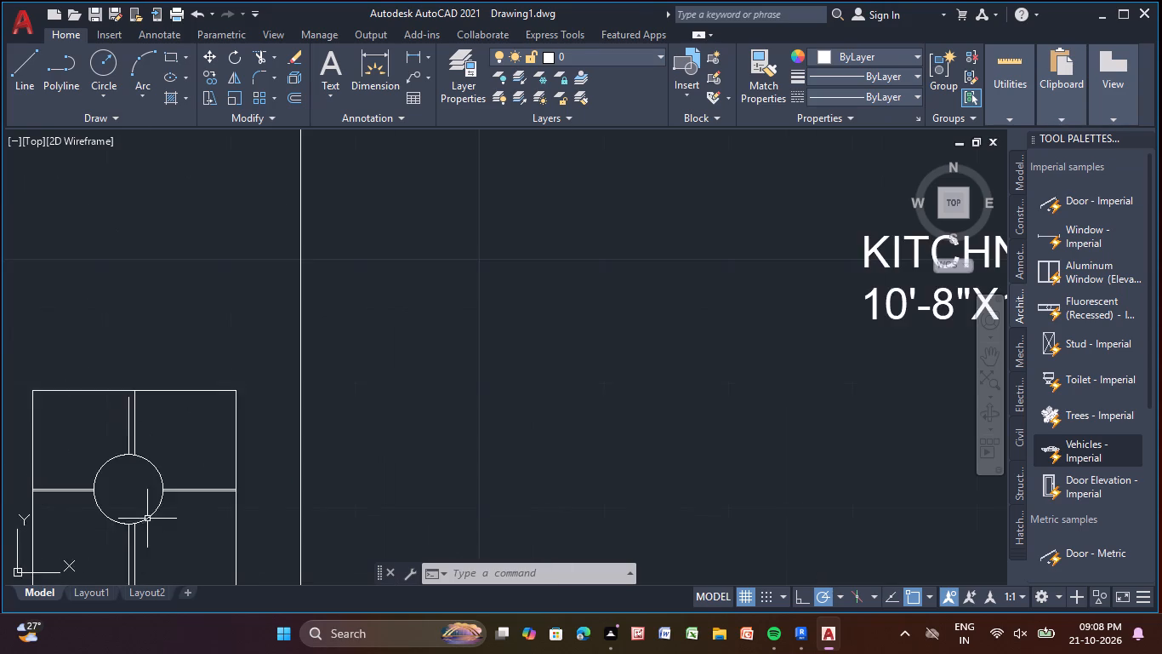
{"action": "middle_click_drag", "start_coordinate": [162, 523], "coordinate": [243, 324]}
{"action": "scroll", "coordinate": [254, 343], "scroll_direction": "down", "scroll_amount": 1}
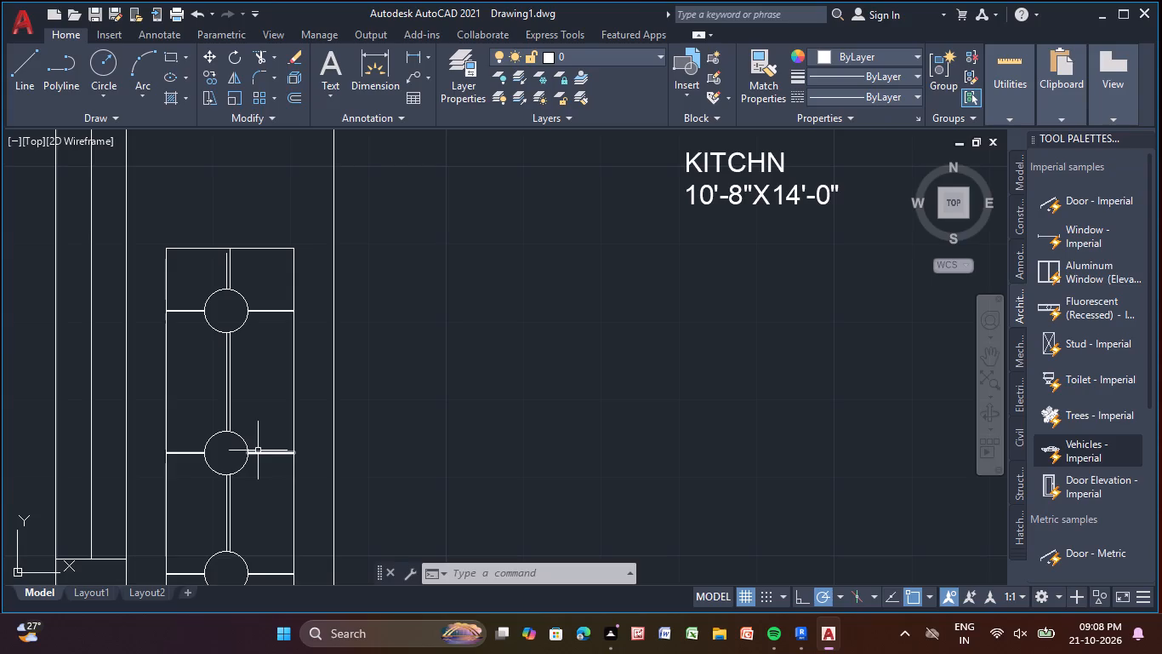
{"action": "middle_click_drag", "start_coordinate": [258, 450], "coordinate": [288, 247]}
{"action": "middle_click_drag", "start_coordinate": [253, 350], "coordinate": [237, 413]}
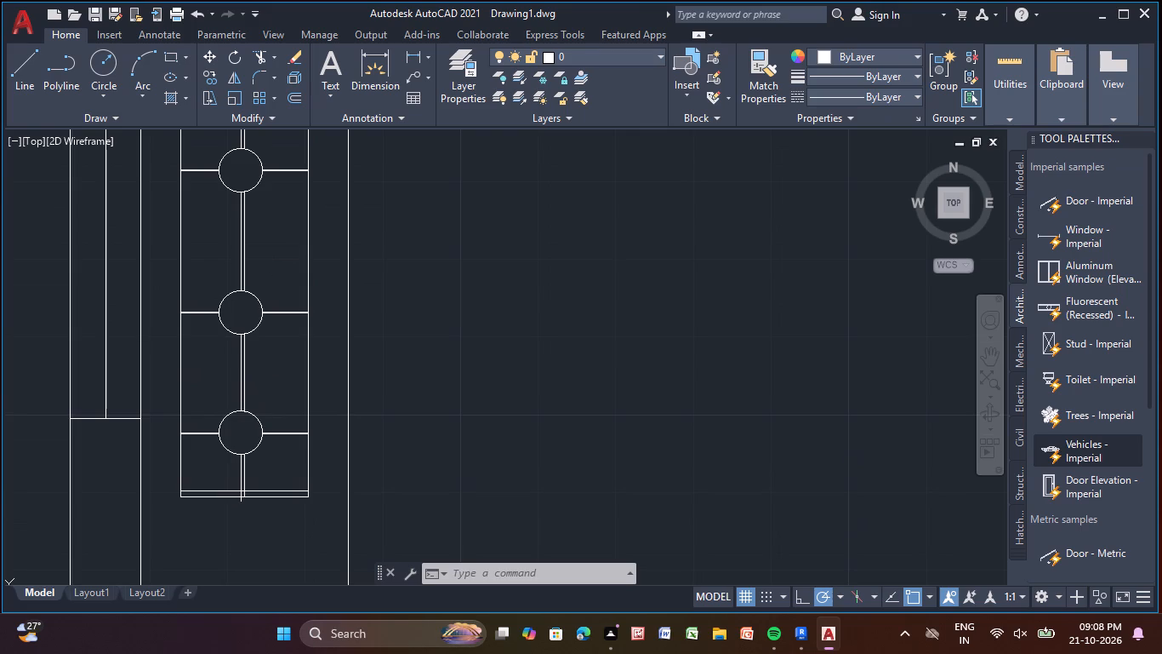
{"action": "scroll", "coordinate": [278, 293], "scroll_direction": "down", "scroll_amount": 4}
{"action": "middle_click_drag", "start_coordinate": [327, 459], "coordinate": [322, 458]}
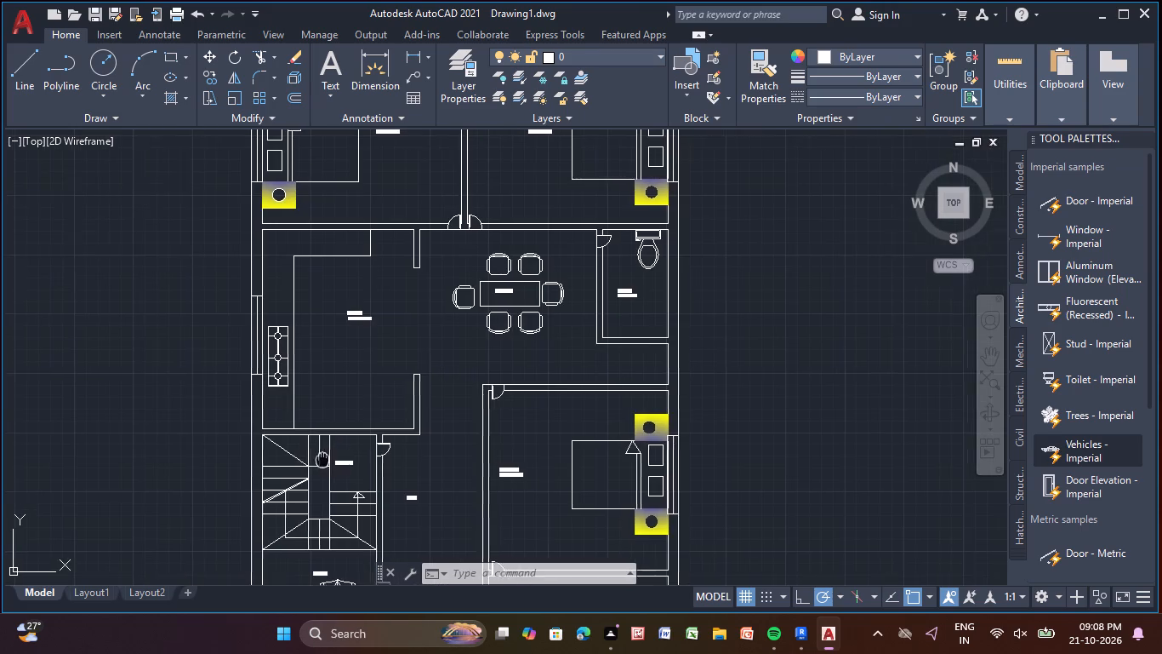
{"action": "middle_click_drag", "start_coordinate": [322, 458], "coordinate": [288, 298]}
{"action": "scroll", "coordinate": [320, 456], "scroll_direction": "up", "scroll_amount": 1}
{"action": "middle_click_drag", "start_coordinate": [301, 485], "coordinate": [238, 344]}
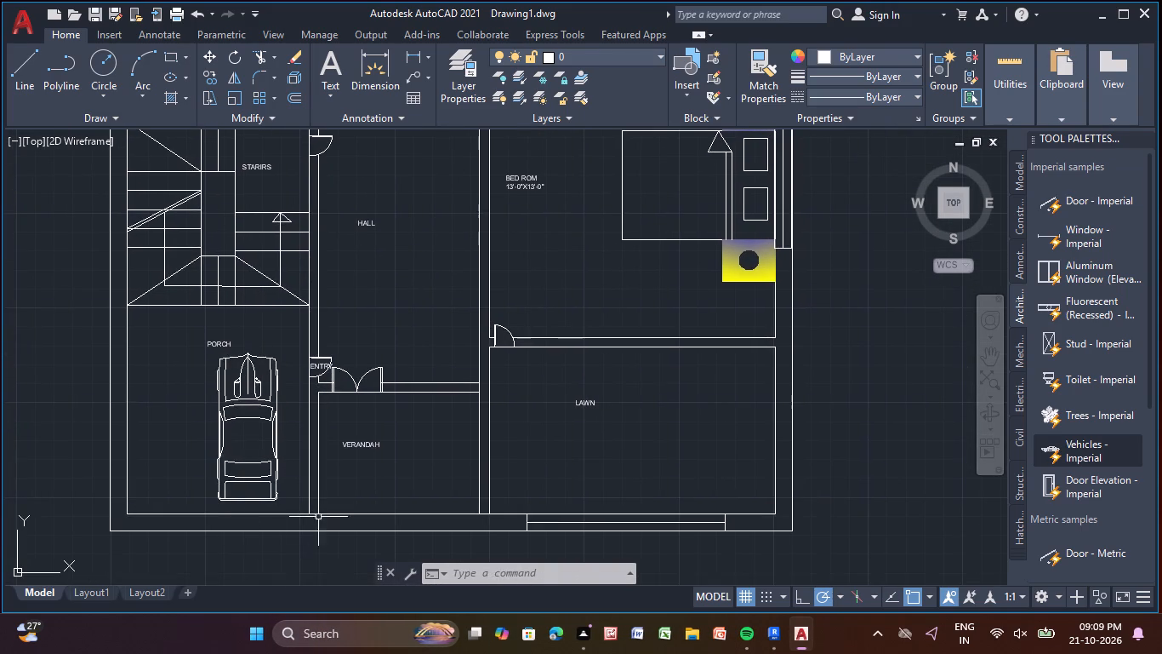
{"action": "middle_click_drag", "start_coordinate": [319, 452], "coordinate": [313, 432]}
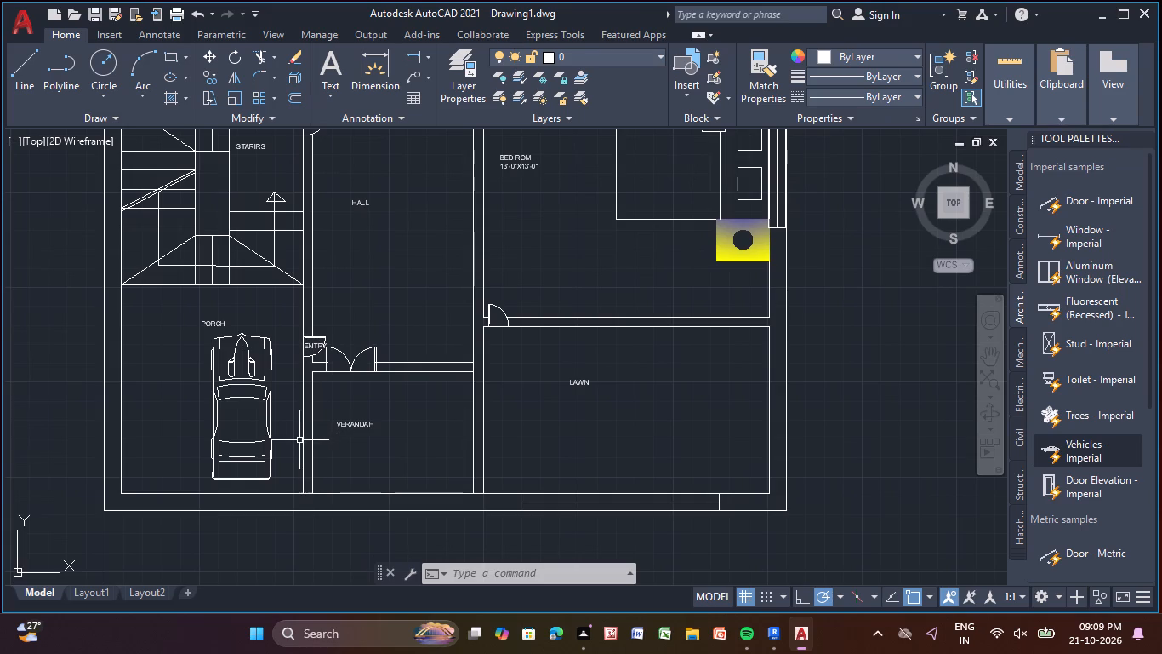
Start a hatch and set its colour to dark green 19,103,52.
{"action": "left_click", "coordinate": [162, 95]}
{"action": "left_click", "coordinate": [528, 73]}
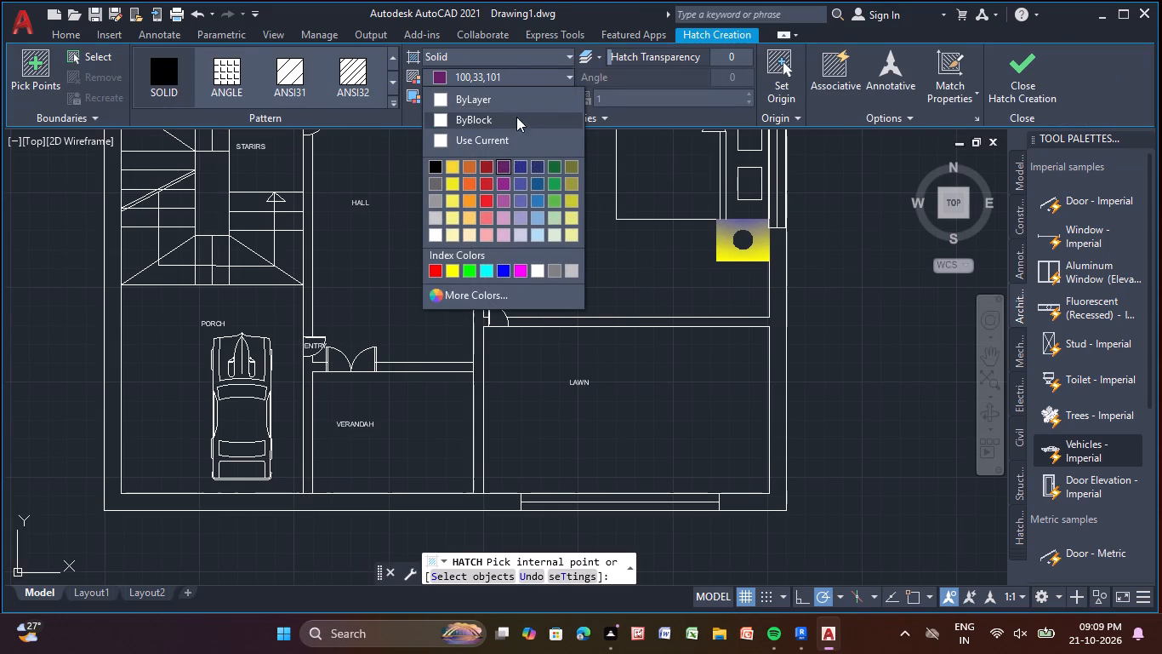
{"action": "left_click", "coordinate": [548, 163]}
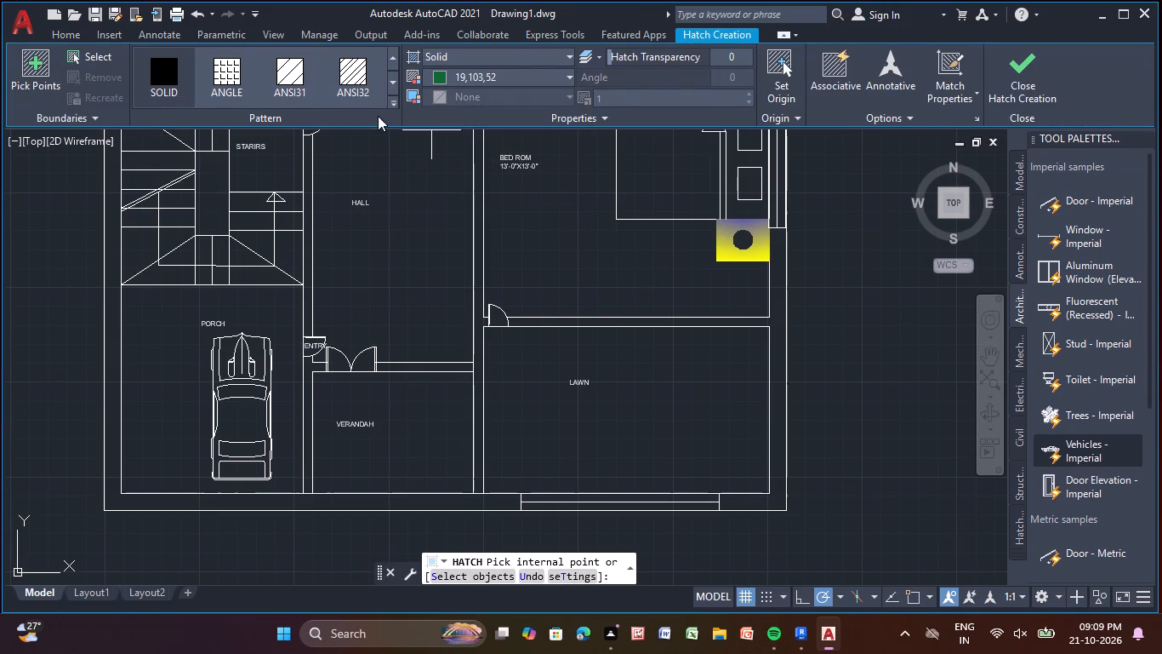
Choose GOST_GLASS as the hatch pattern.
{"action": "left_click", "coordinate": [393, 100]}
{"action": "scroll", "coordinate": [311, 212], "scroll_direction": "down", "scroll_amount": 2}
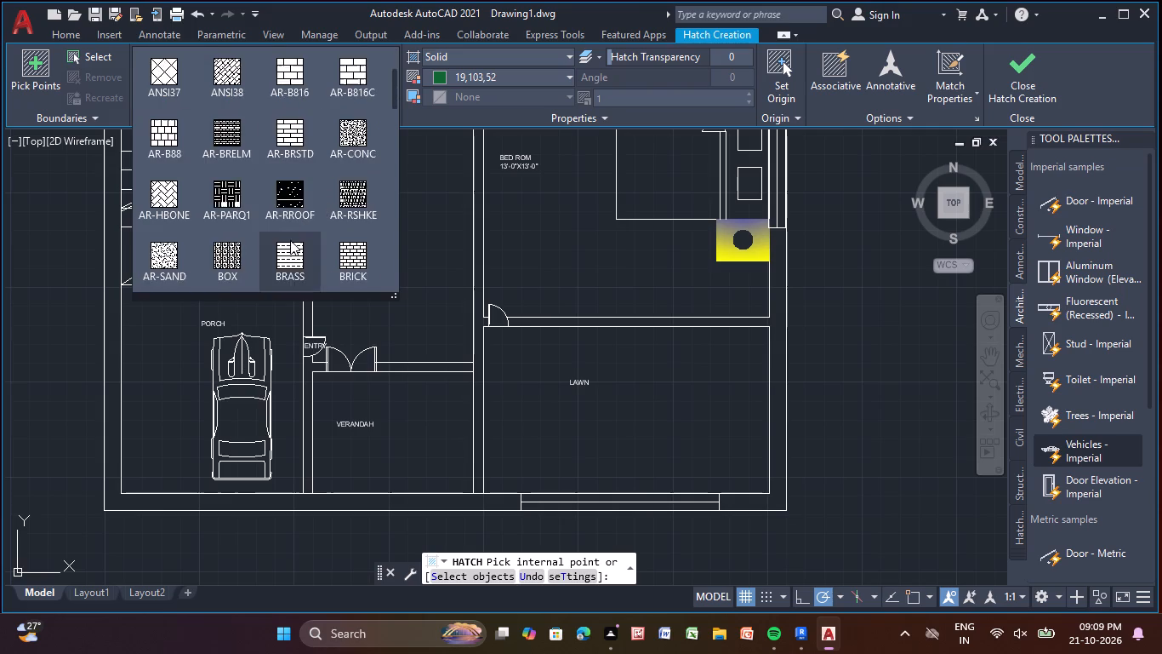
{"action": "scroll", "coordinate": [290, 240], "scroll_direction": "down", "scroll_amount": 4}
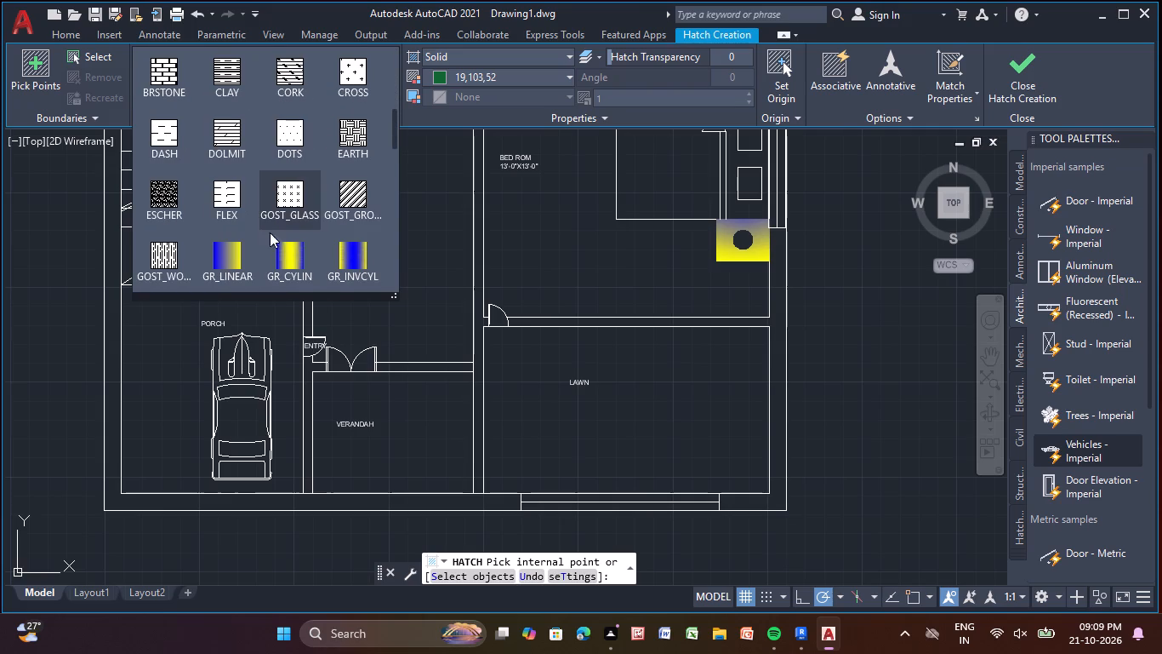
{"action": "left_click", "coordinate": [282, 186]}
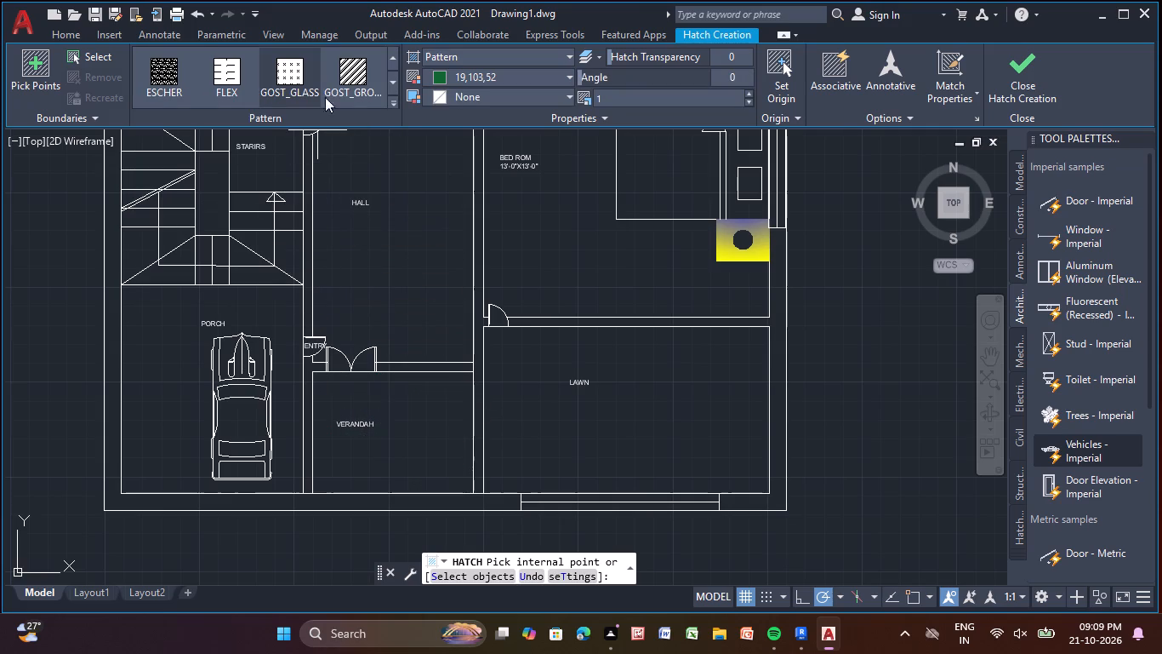
Choose the STARS hatch pattern, fill the verandah area with it and finish the hatch.
{"action": "left_click", "coordinate": [389, 104]}
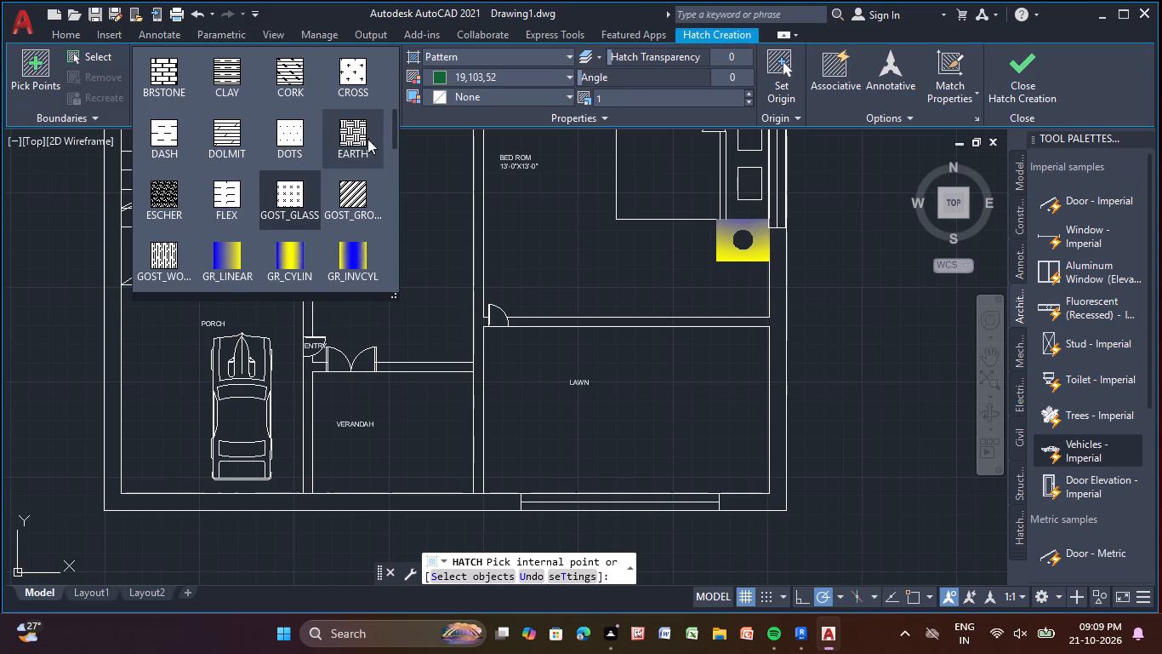
{"action": "scroll", "coordinate": [133, 107], "scroll_direction": "down", "scroll_amount": 1}
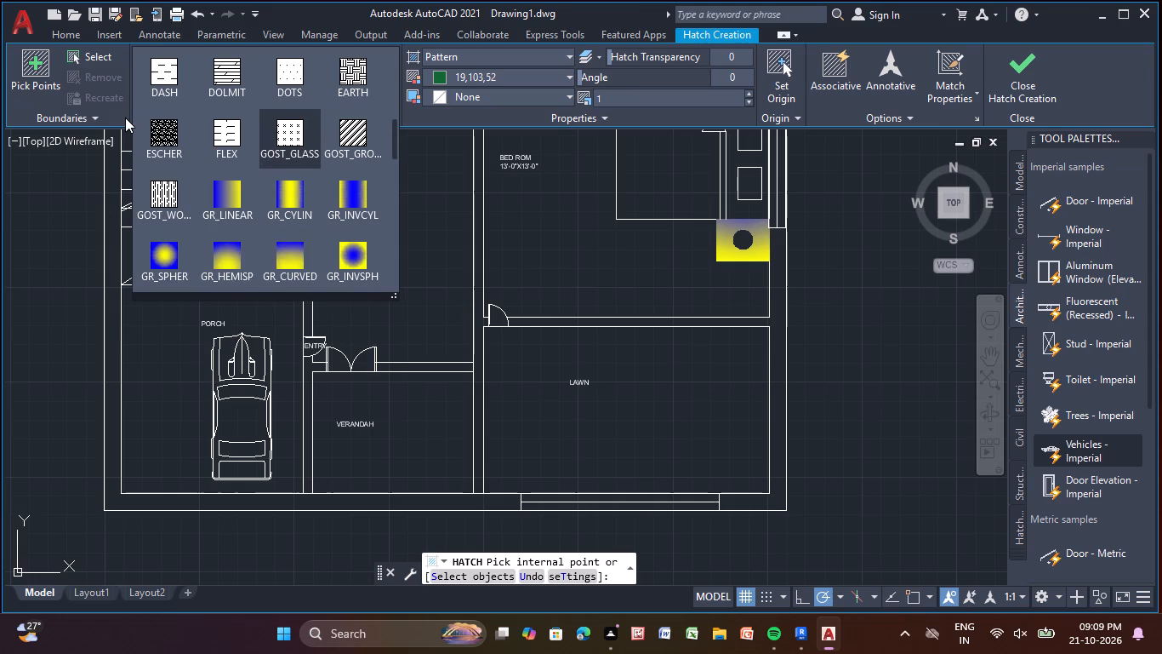
{"action": "scroll", "coordinate": [128, 119], "scroll_direction": "down", "scroll_amount": 4}
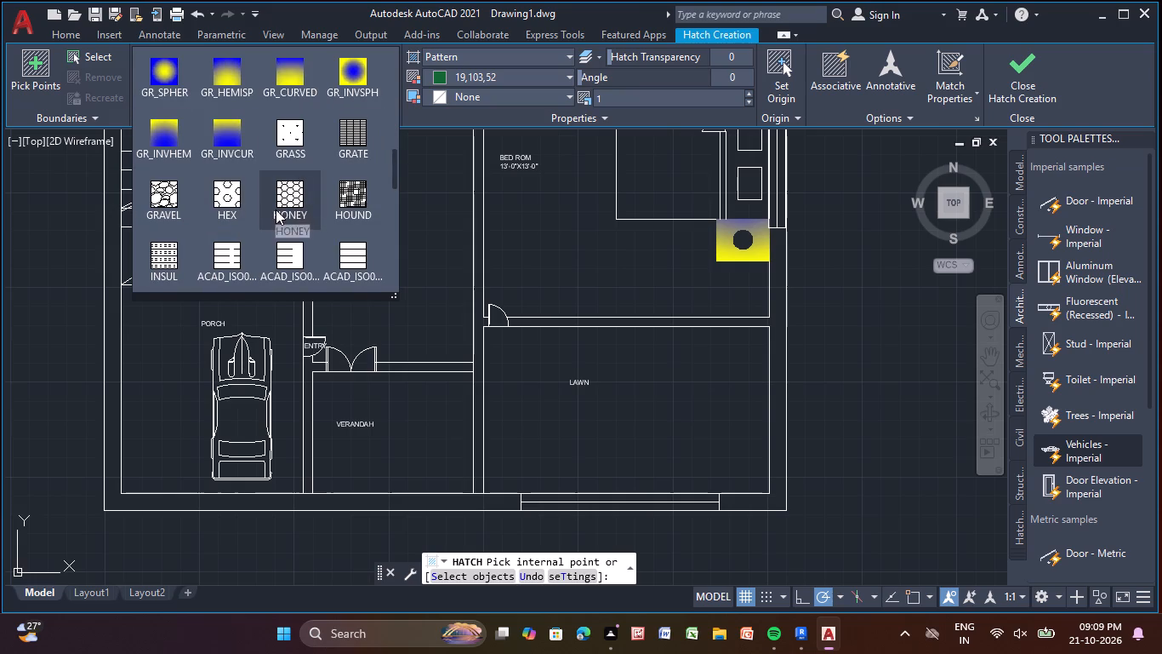
{"action": "scroll", "coordinate": [276, 209], "scroll_direction": "down", "scroll_amount": 5}
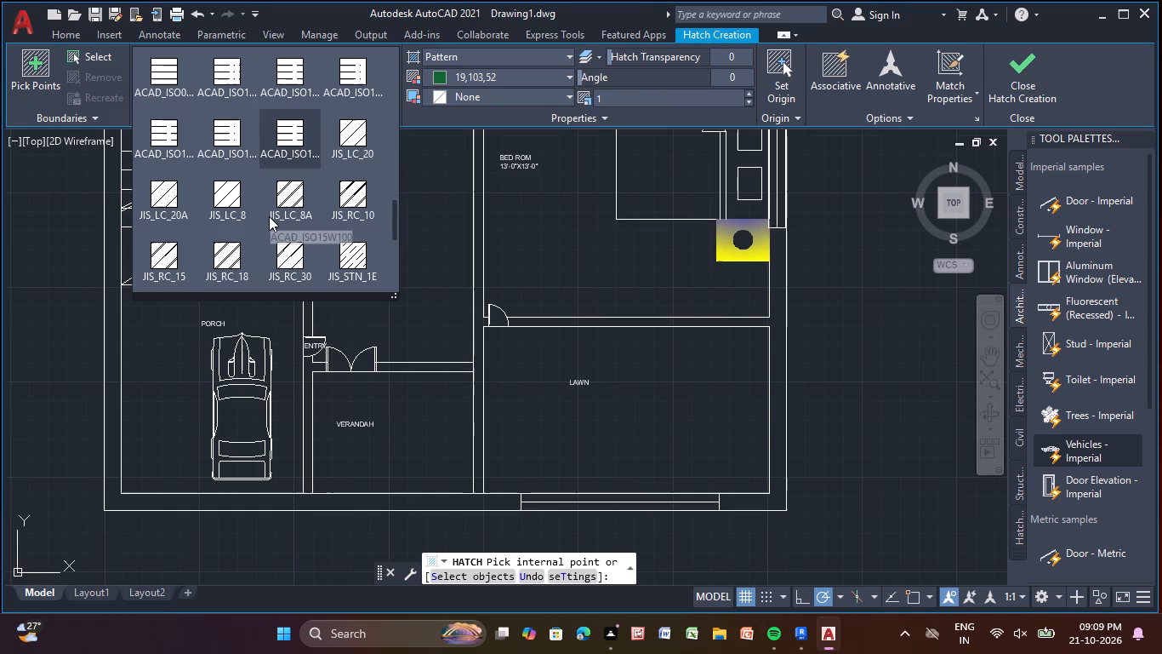
{"action": "scroll", "coordinate": [267, 216], "scroll_direction": "down", "scroll_amount": 7}
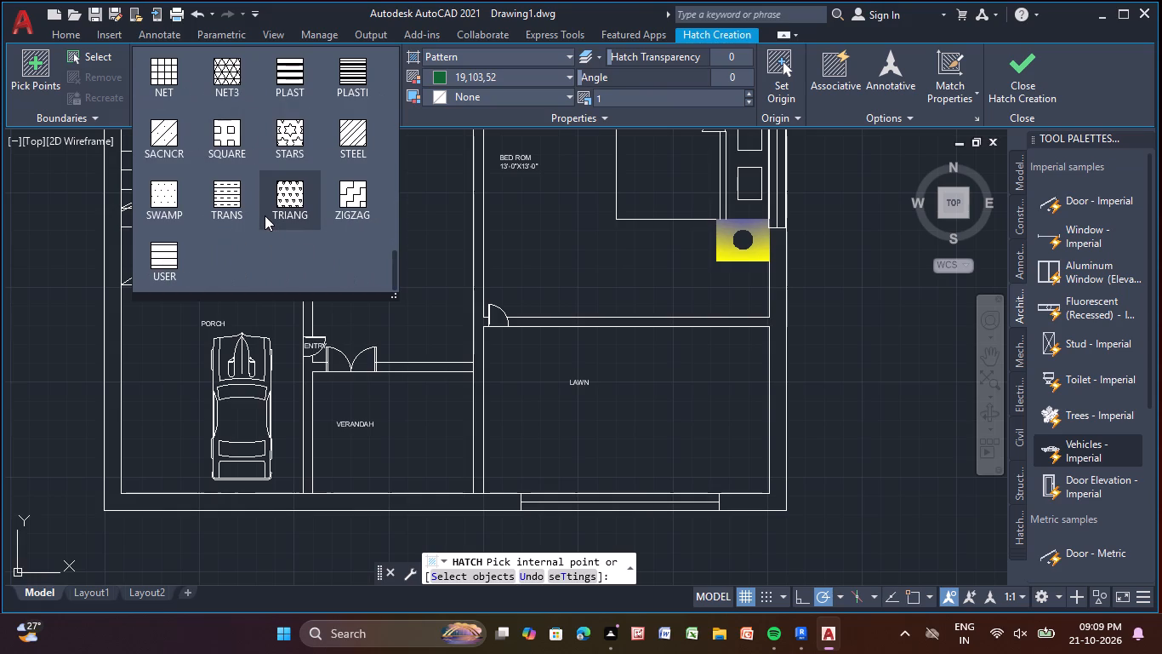
{"action": "scroll", "coordinate": [265, 215], "scroll_direction": "down", "scroll_amount": 2}
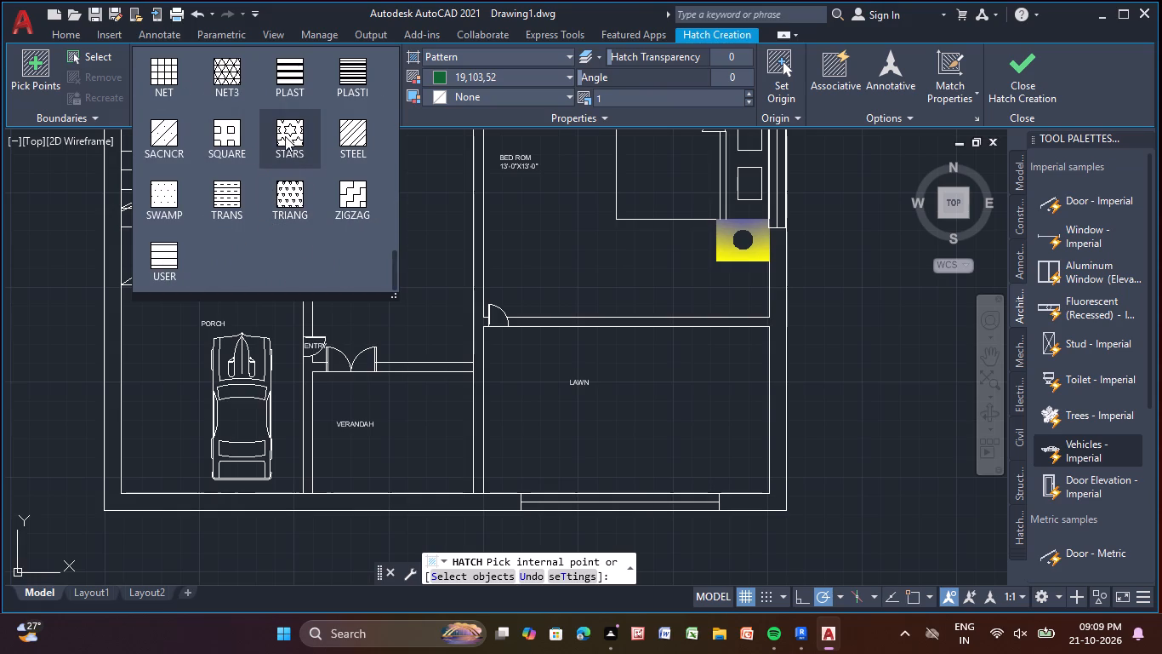
{"action": "left_click", "coordinate": [285, 136]}
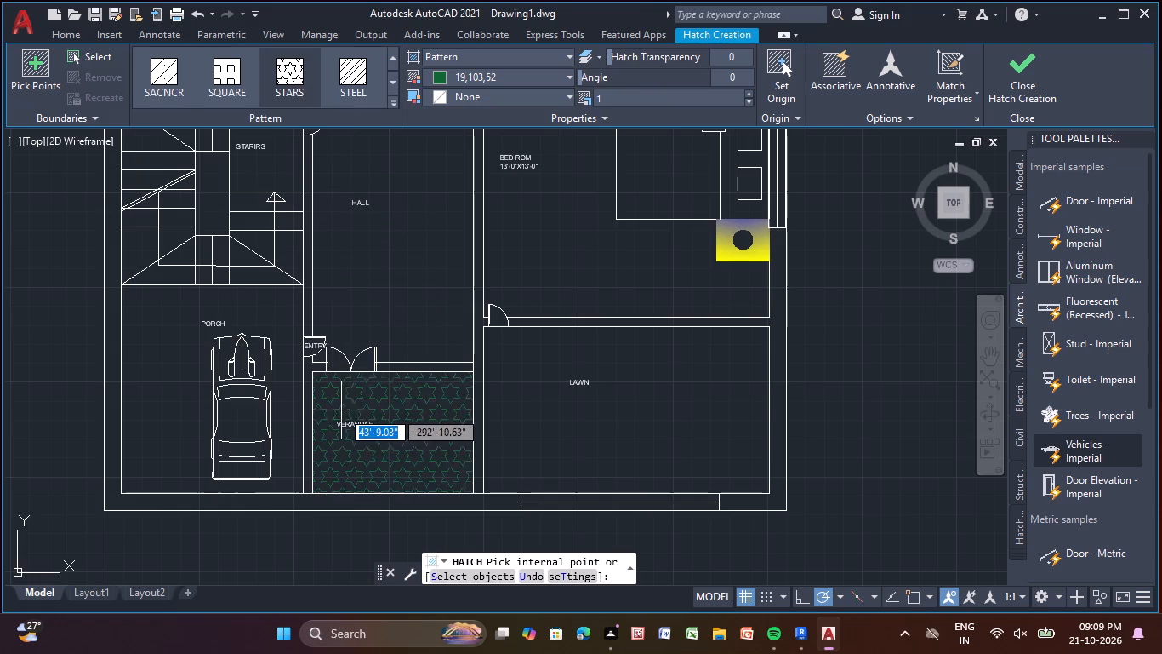
{"action": "left_click", "coordinate": [341, 410]}
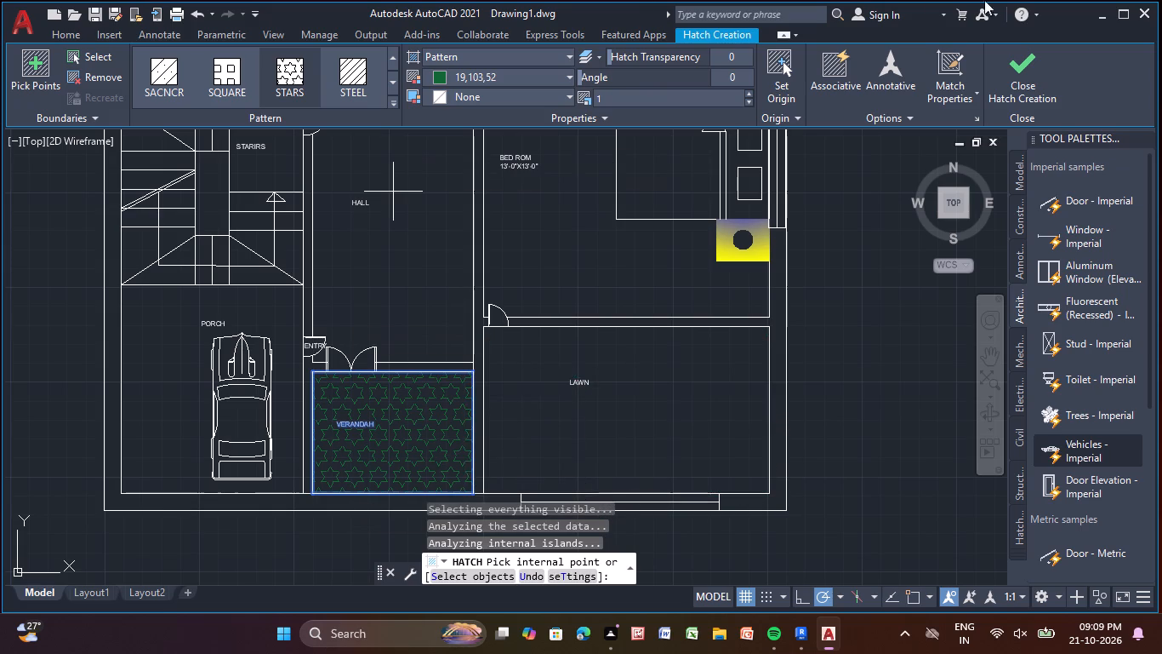
{"action": "left_click", "coordinate": [1020, 77]}
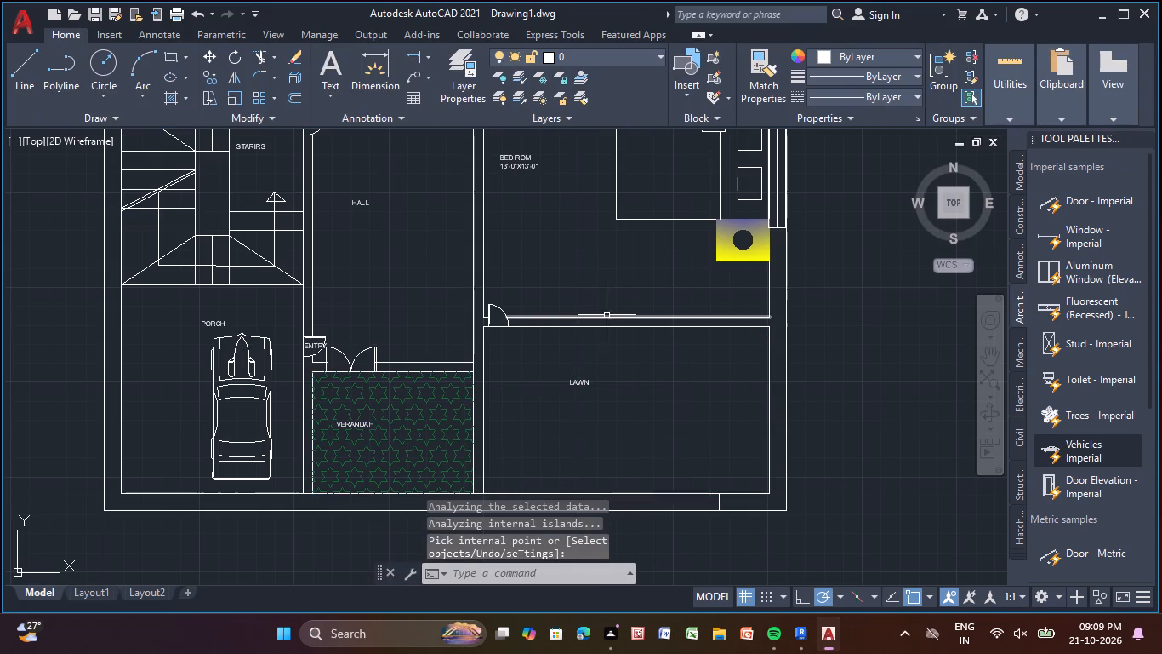
Look over the whole floor plan and its northern rooms.
{"action": "scroll", "coordinate": [597, 316], "scroll_direction": "down", "scroll_amount": 5}
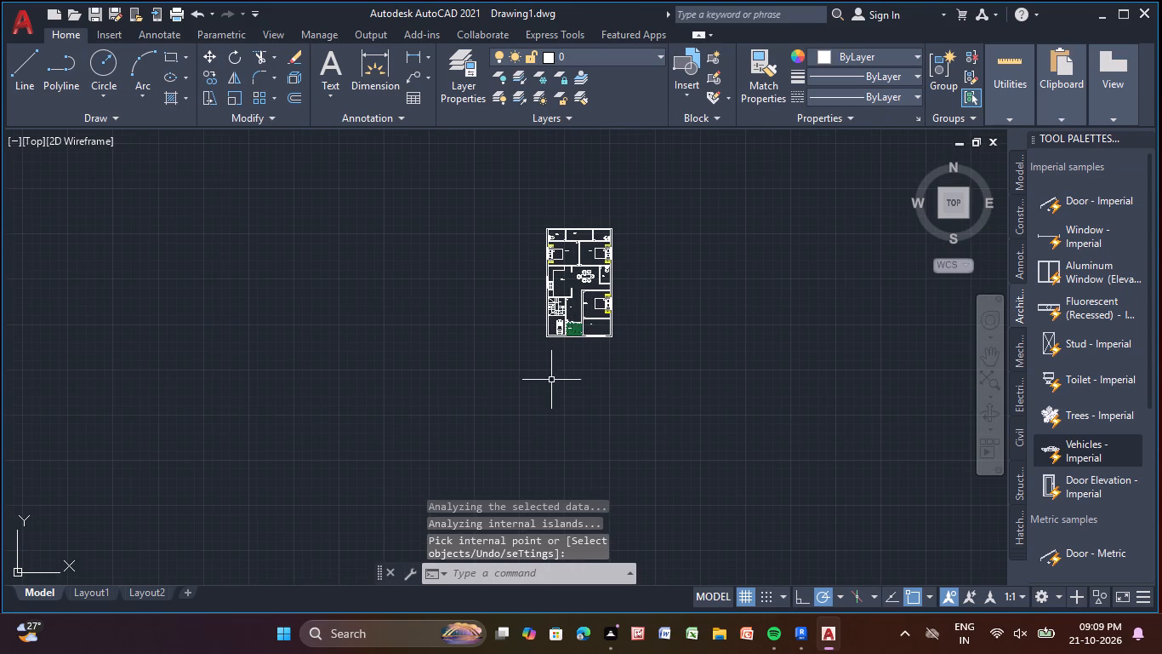
{"action": "middle_click_drag", "start_coordinate": [542, 393], "coordinate": [480, 457]}
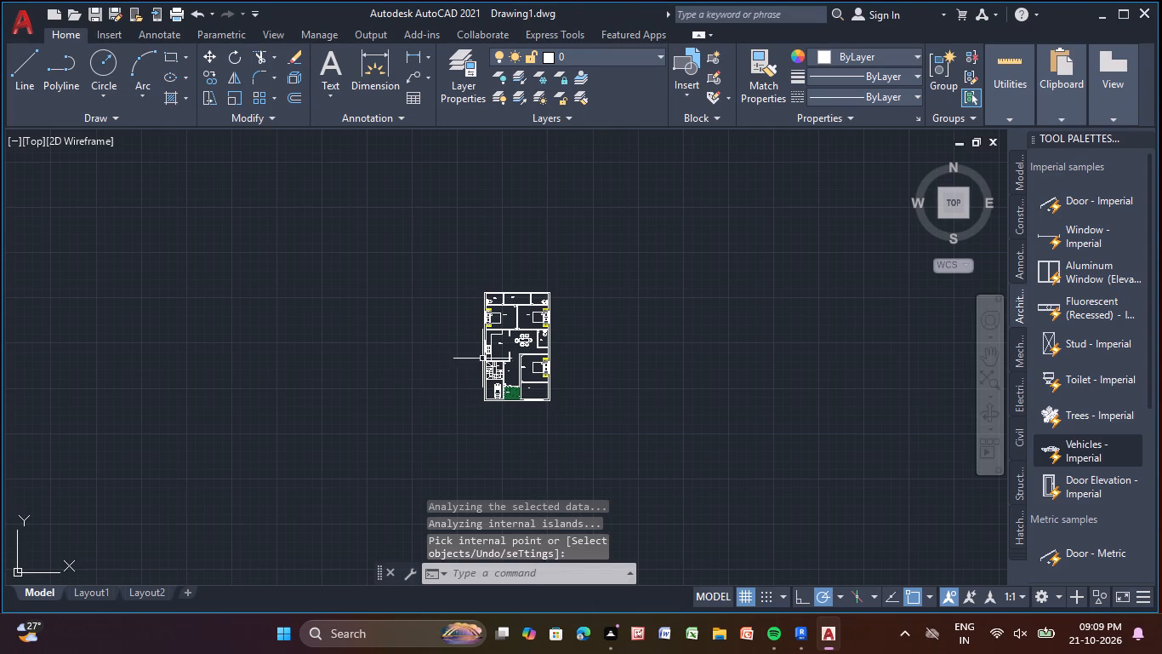
{"action": "scroll", "coordinate": [493, 318], "scroll_direction": "up", "scroll_amount": 4}
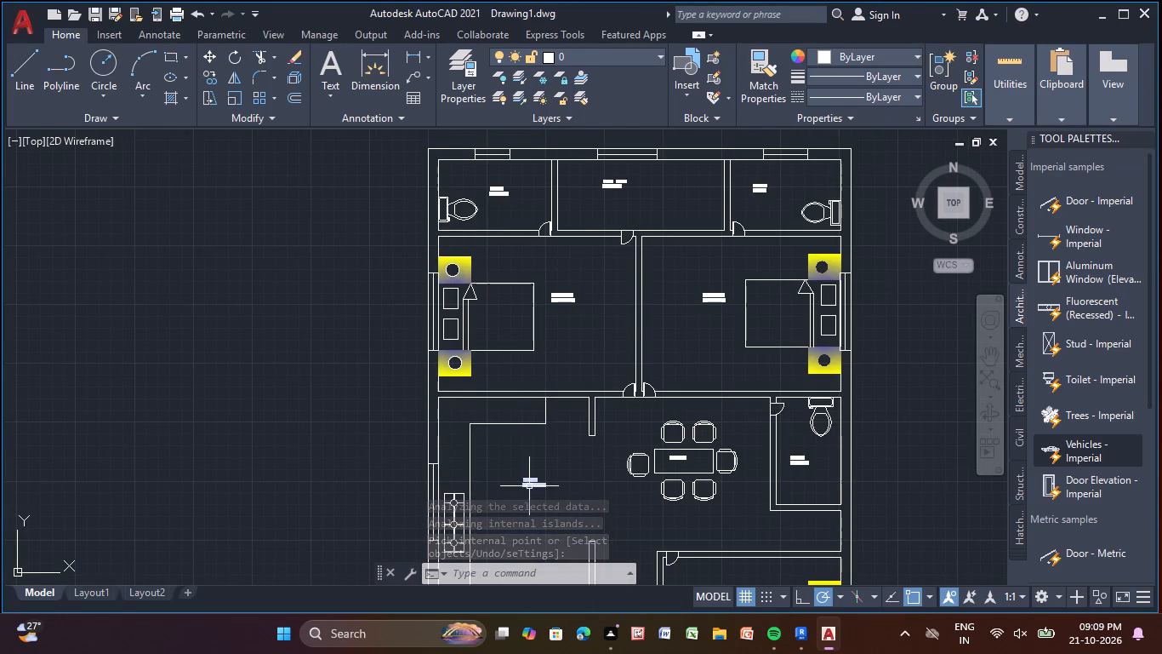
{"action": "middle_click_drag", "start_coordinate": [471, 428], "coordinate": [265, 389]}
{"action": "scroll", "coordinate": [93, 349], "scroll_direction": "down", "scroll_amount": 1}
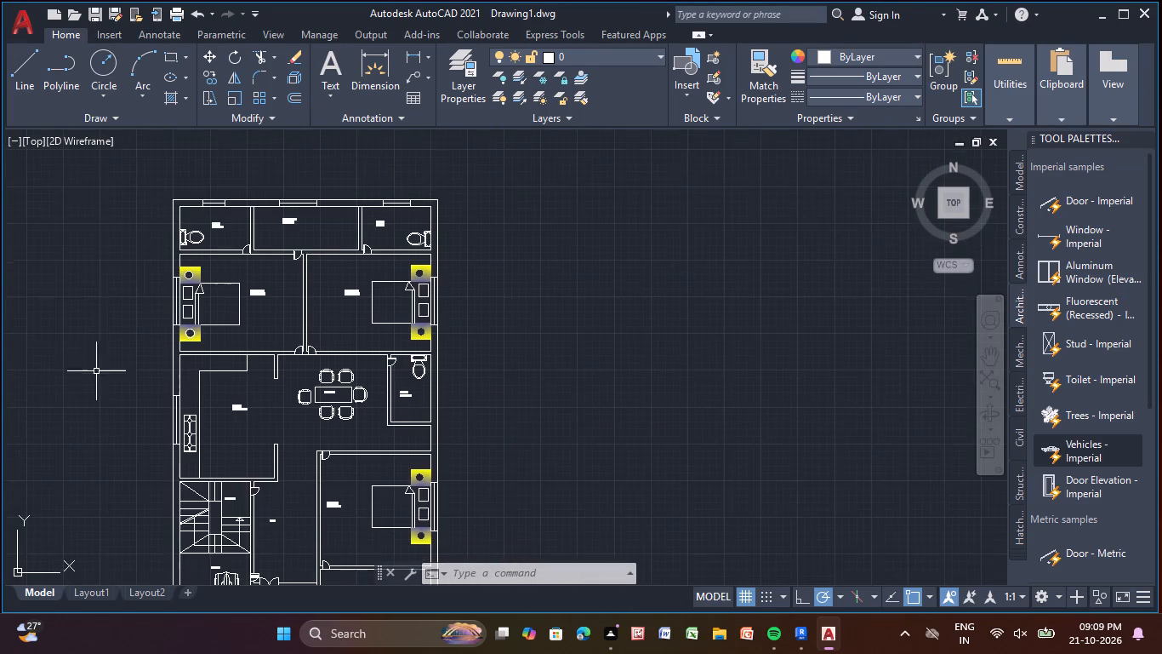
{"action": "middle_click_drag", "start_coordinate": [96, 376], "coordinate": [159, 431]}
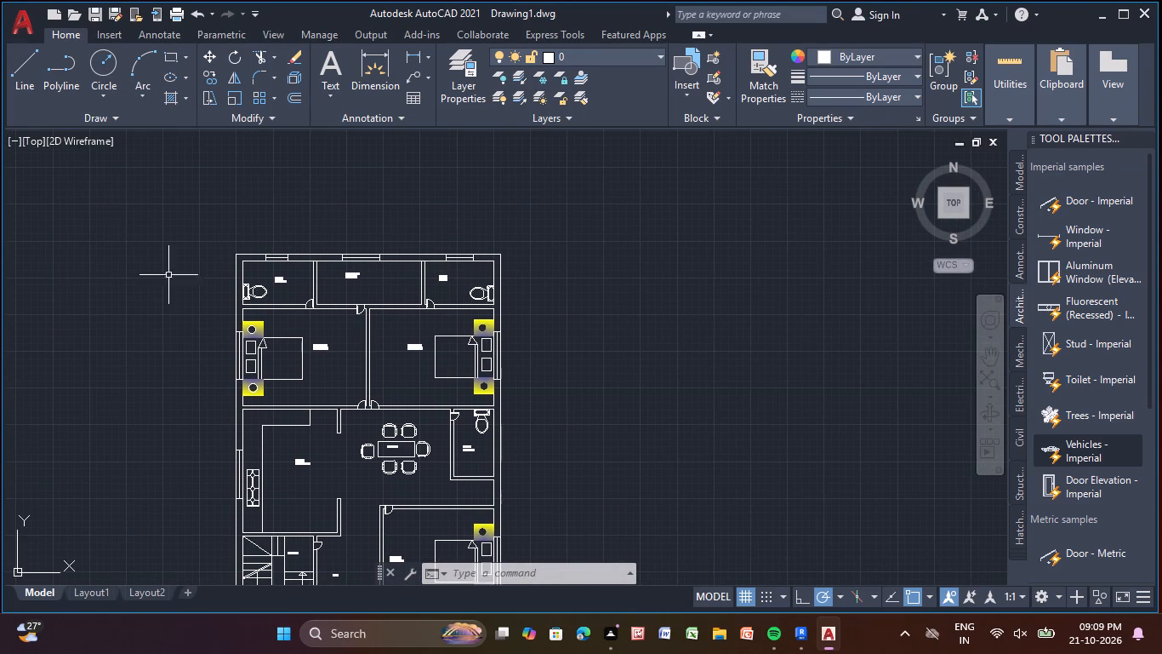
Add a linear dimension across the plan's full outer width, placed about 2'-3" beyond the north wall.
{"action": "left_click", "coordinate": [418, 50]}
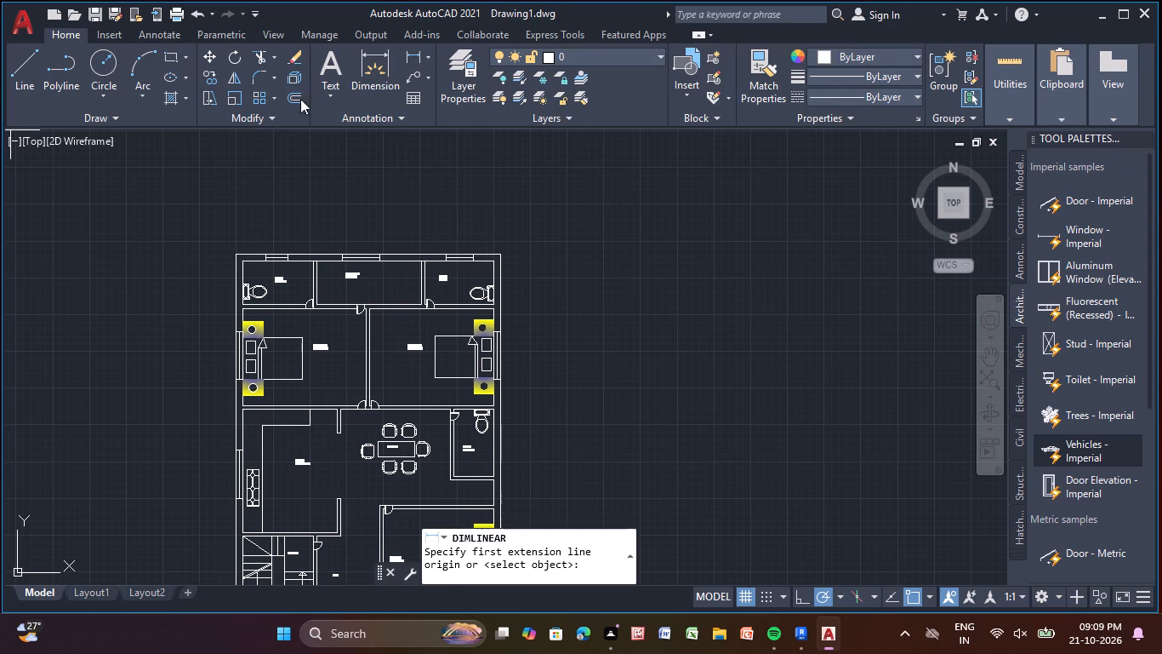
{"action": "left_click", "coordinate": [231, 255]}
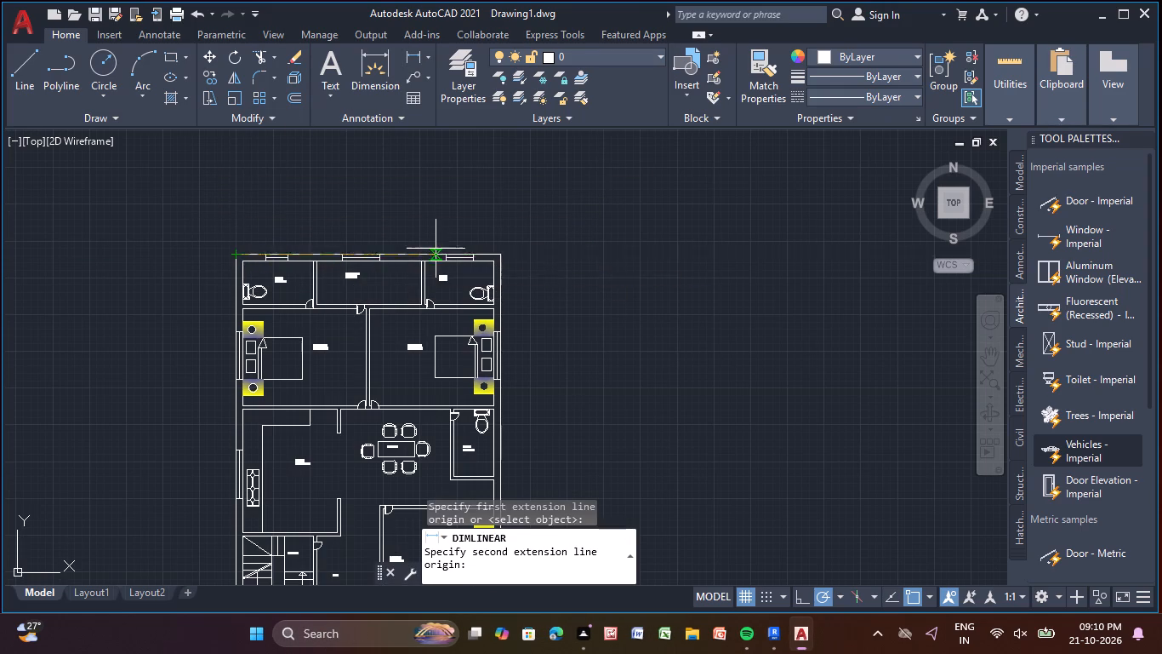
{"action": "left_click", "coordinate": [502, 254]}
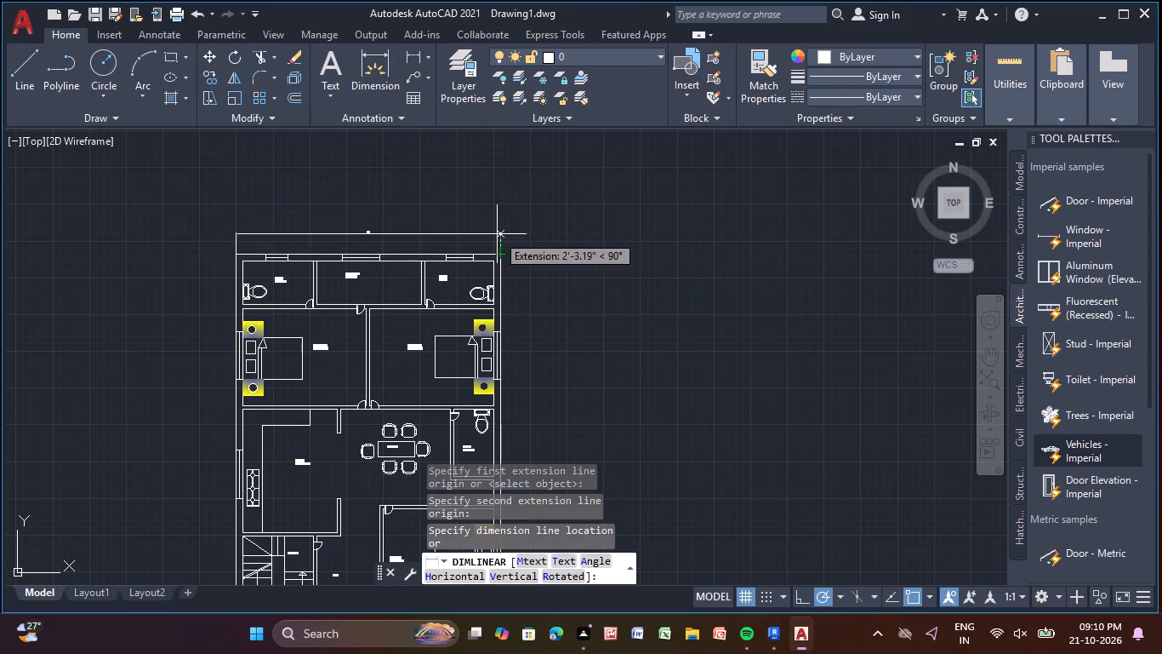
{"action": "left_click", "coordinate": [497, 233]}
Add a vertical linear dimension along the plan's west side, from the northwest outer corner to the southwest outer corner.
{"action": "left_click", "coordinate": [420, 60]}
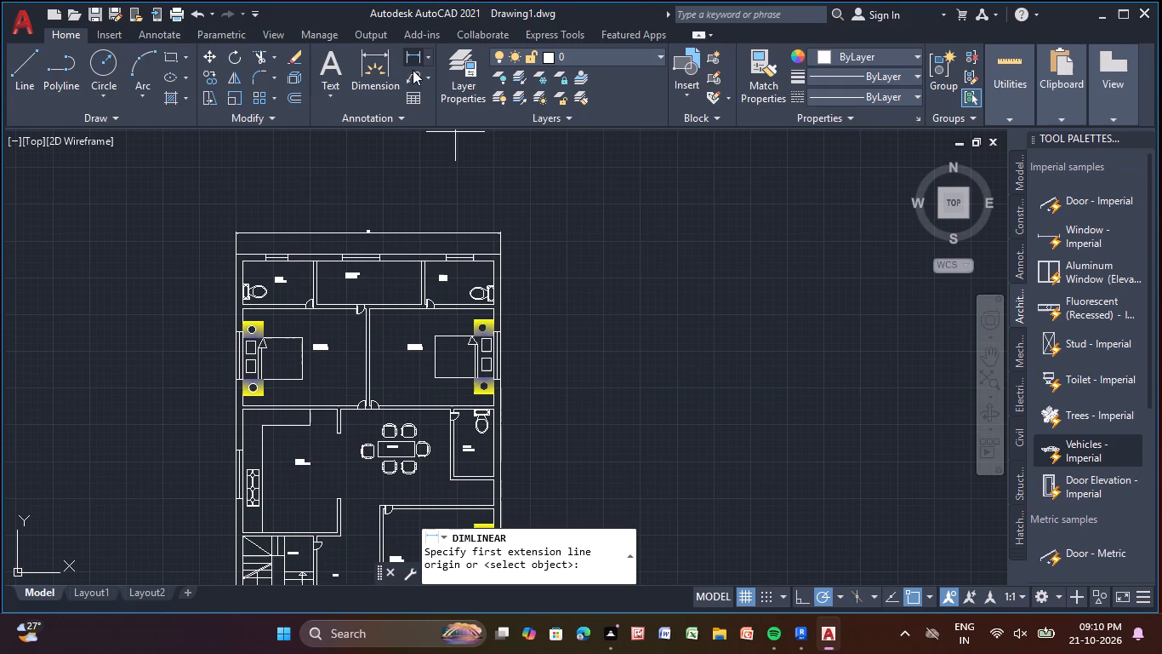
{"action": "middle_click_drag", "start_coordinate": [270, 284], "coordinate": [341, 198]}
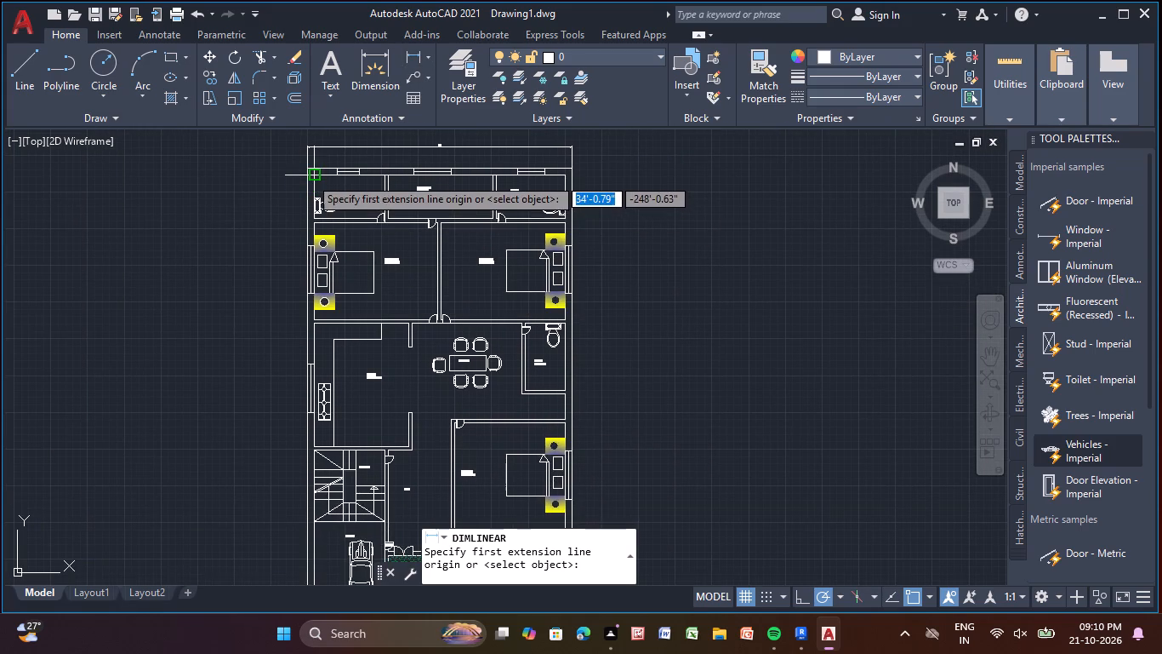
{"action": "left_click", "coordinate": [305, 174]}
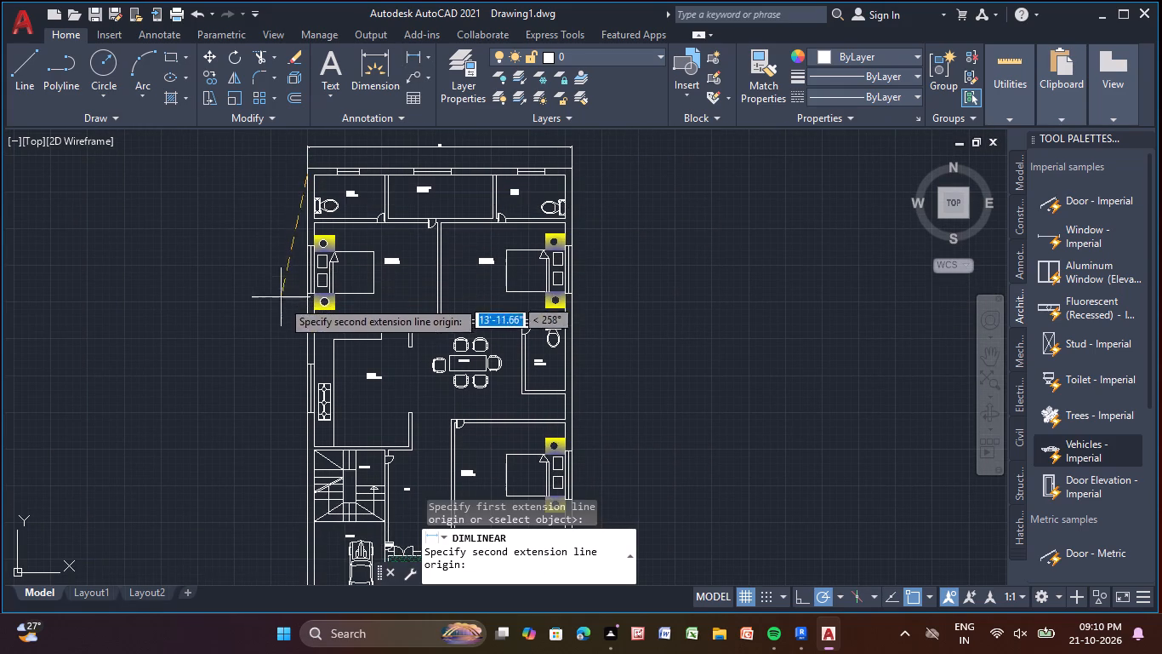
{"action": "middle_click_drag", "start_coordinate": [293, 426], "coordinate": [274, 56]}
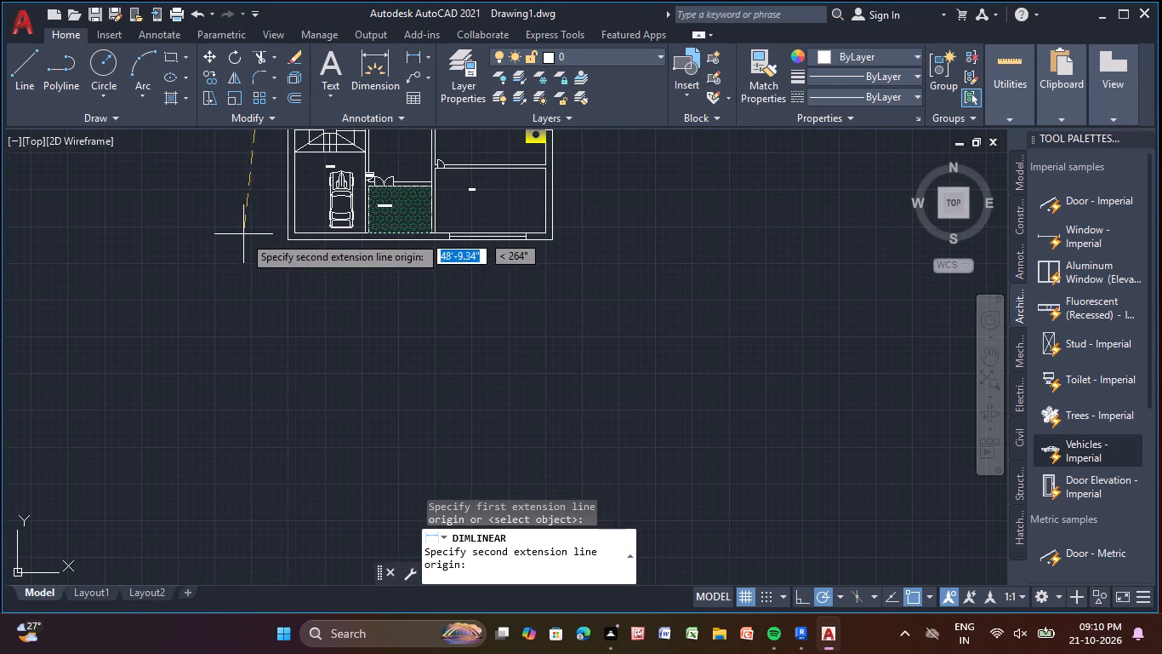
{"action": "left_click", "coordinate": [285, 240]}
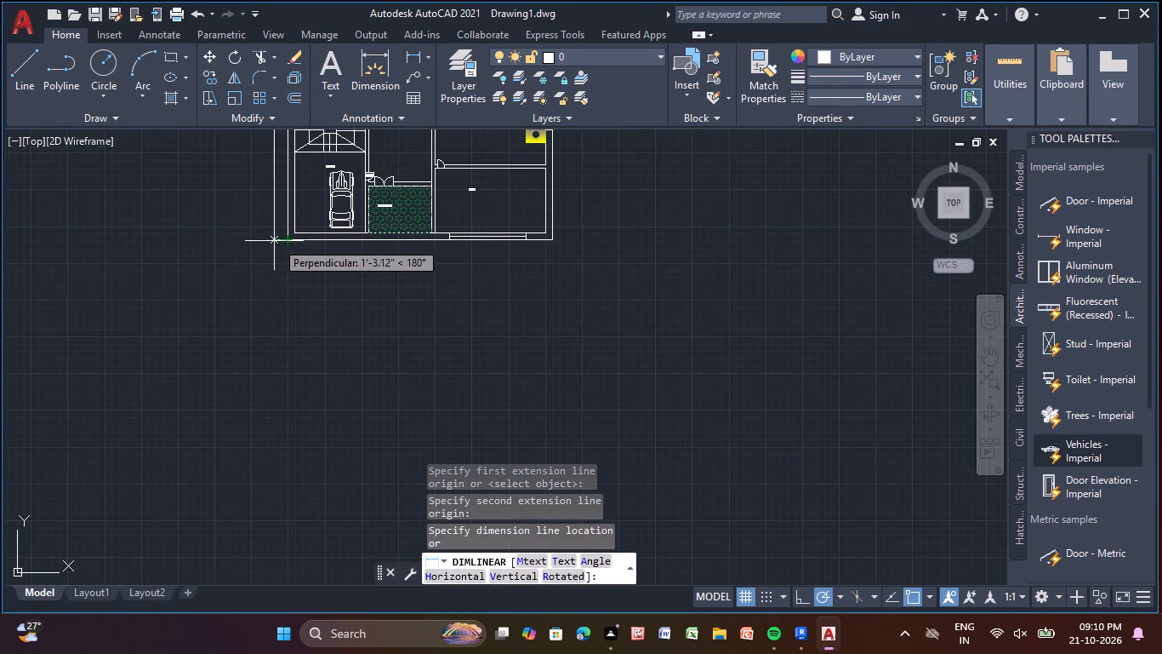
{"action": "left_click", "coordinate": [249, 246]}
Look over the whole floor plan with its overall width and depth dimensions.
{"action": "scroll", "coordinate": [248, 247], "scroll_direction": "down", "scroll_amount": 3}
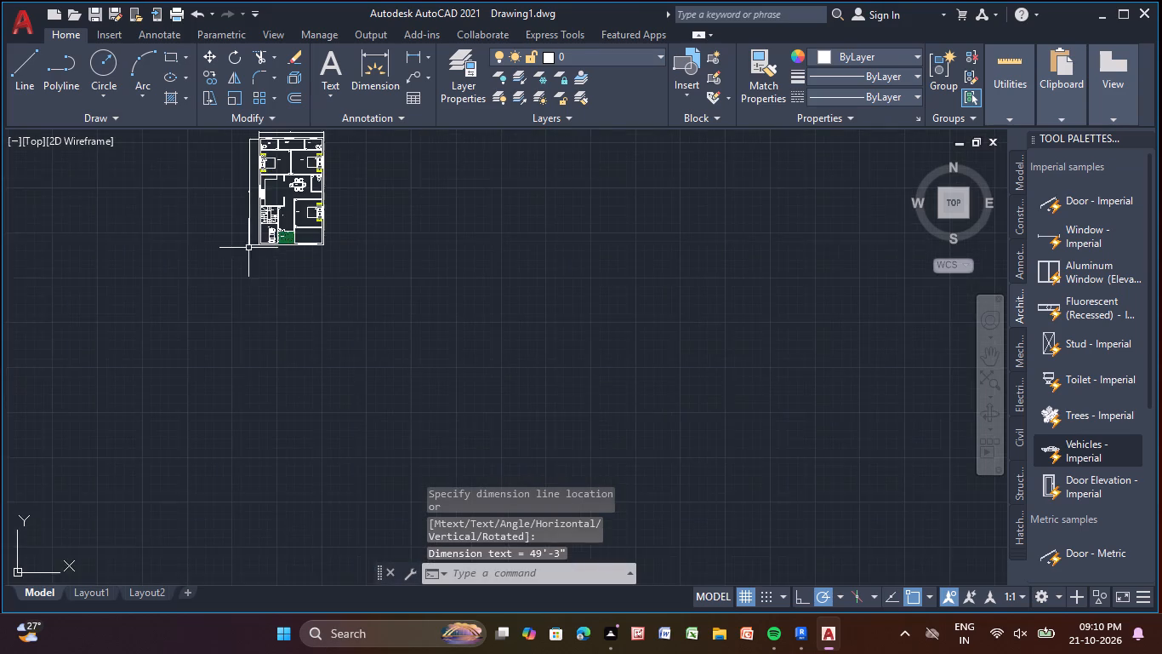
{"action": "middle_click_drag", "start_coordinate": [248, 255], "coordinate": [249, 366]}
{"action": "scroll", "coordinate": [242, 353], "scroll_direction": "up", "scroll_amount": 2}
{"action": "middle_click_drag", "start_coordinate": [231, 378], "coordinate": [212, 402]}
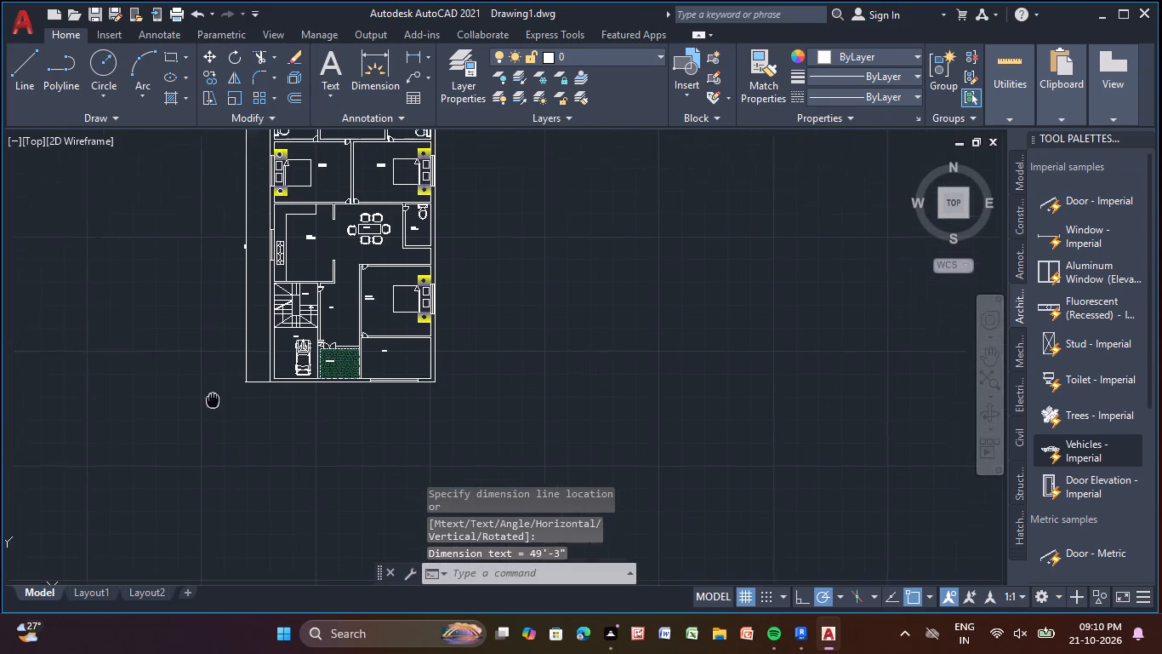
{"action": "middle_click_drag", "start_coordinate": [212, 402], "coordinate": [134, 501]}
{"action": "middle_click_drag", "start_coordinate": [232, 355], "coordinate": [238, 354]}
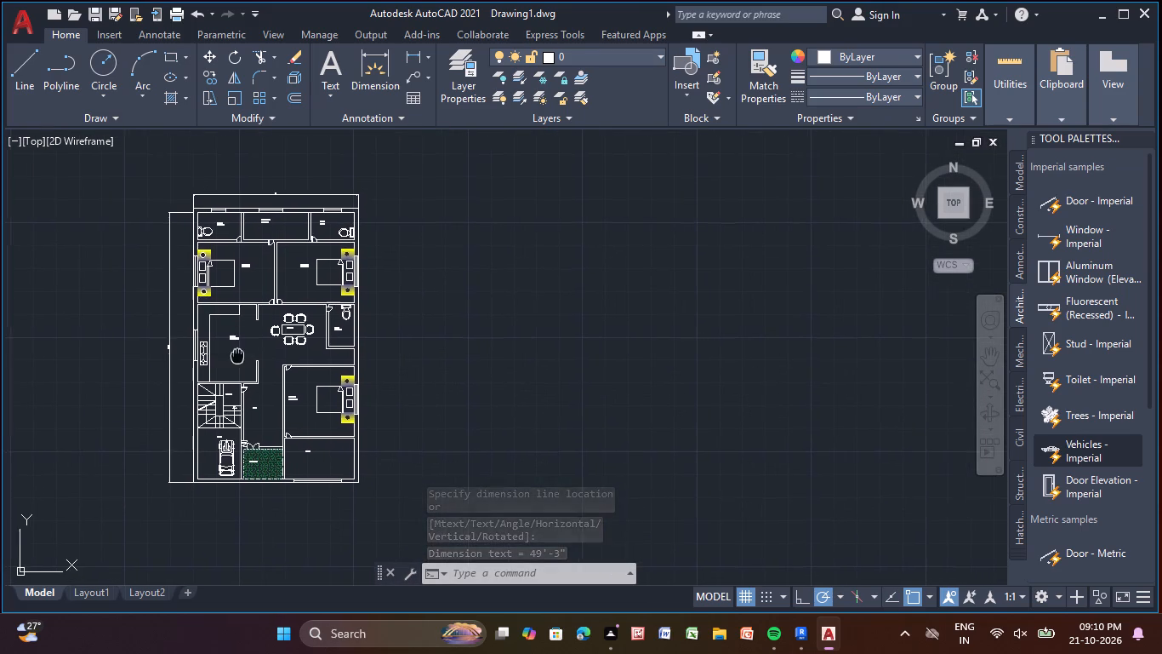
{"action": "middle_click_drag", "start_coordinate": [238, 354], "coordinate": [407, 313]}
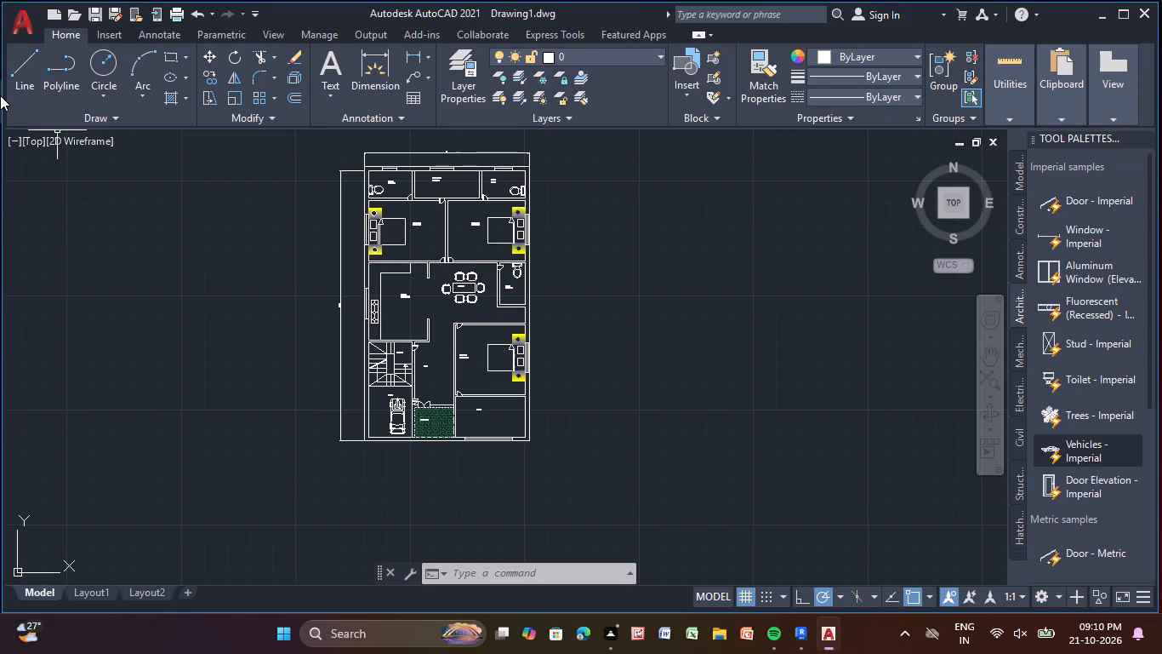
{"action": "scroll", "coordinate": [0, 111], "scroll_direction": "down", "scroll_amount": 2}
{"action": "scroll", "coordinate": [431, 204], "scroll_direction": "down", "scroll_amount": 2}
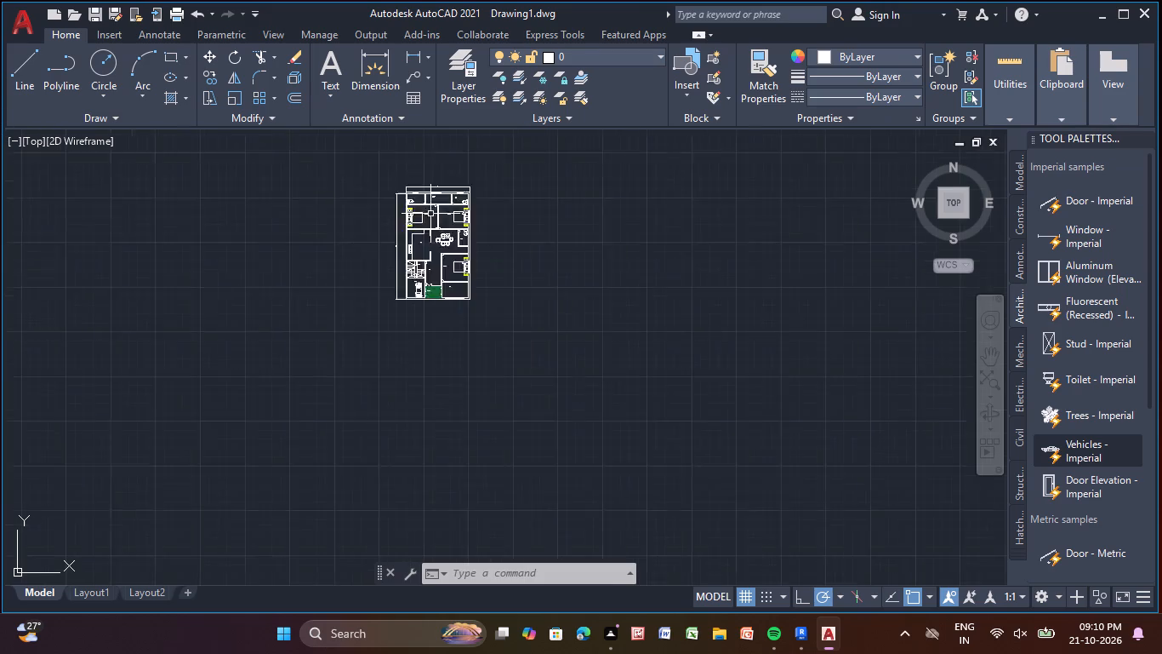
{"action": "scroll", "coordinate": [430, 215], "scroll_direction": "down", "scroll_amount": 1}
{"action": "middle_click_drag", "start_coordinate": [430, 218], "coordinate": [462, 303]}
{"action": "scroll", "coordinate": [461, 319], "scroll_direction": "up", "scroll_amount": 2}
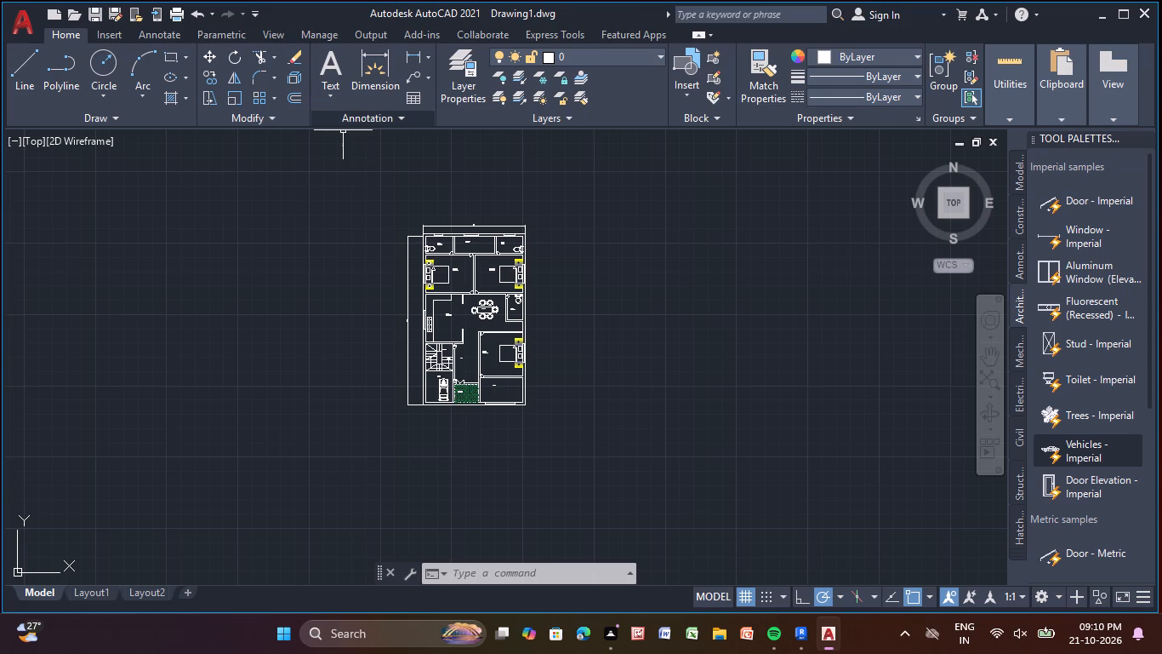
Switch to Google Chrome using the third user profile and maximise the new browser window.
{"action": "left_click", "coordinate": [356, 651]}
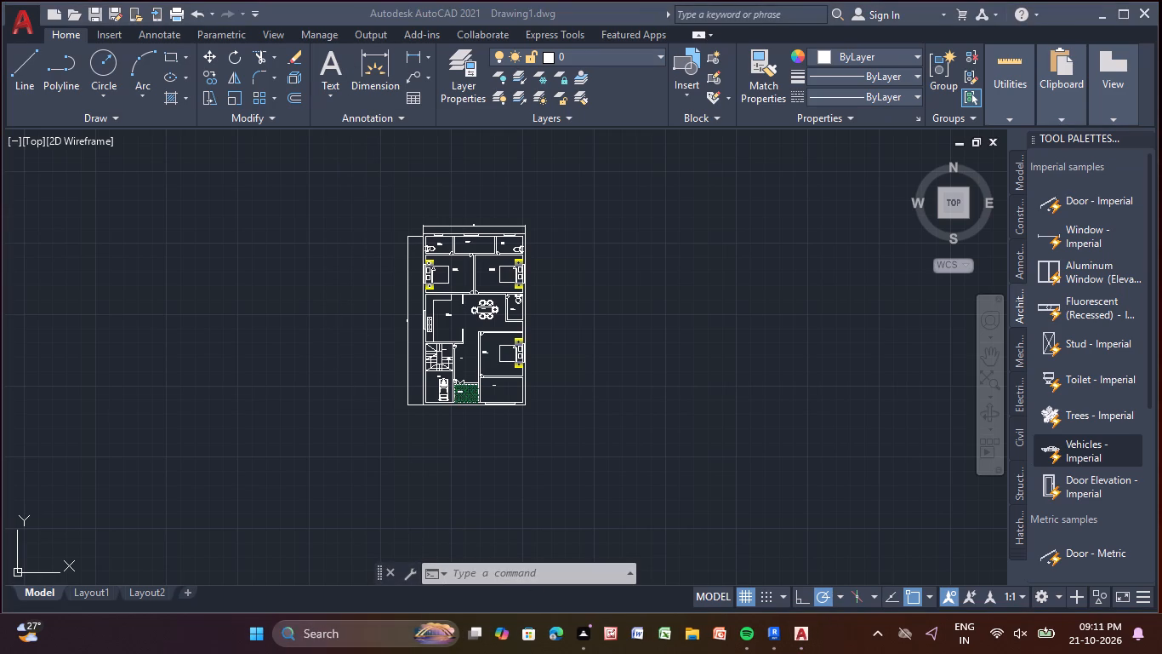
{"action": "left_click", "coordinate": [354, 640]}
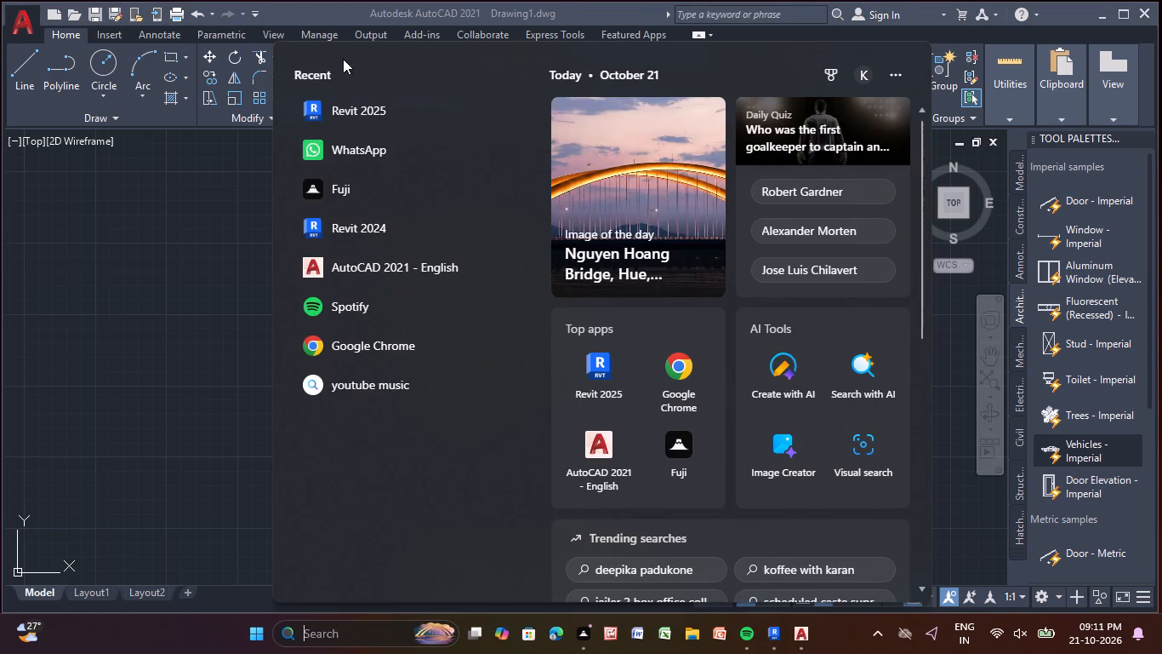
{"action": "left_click", "coordinate": [666, 372]}
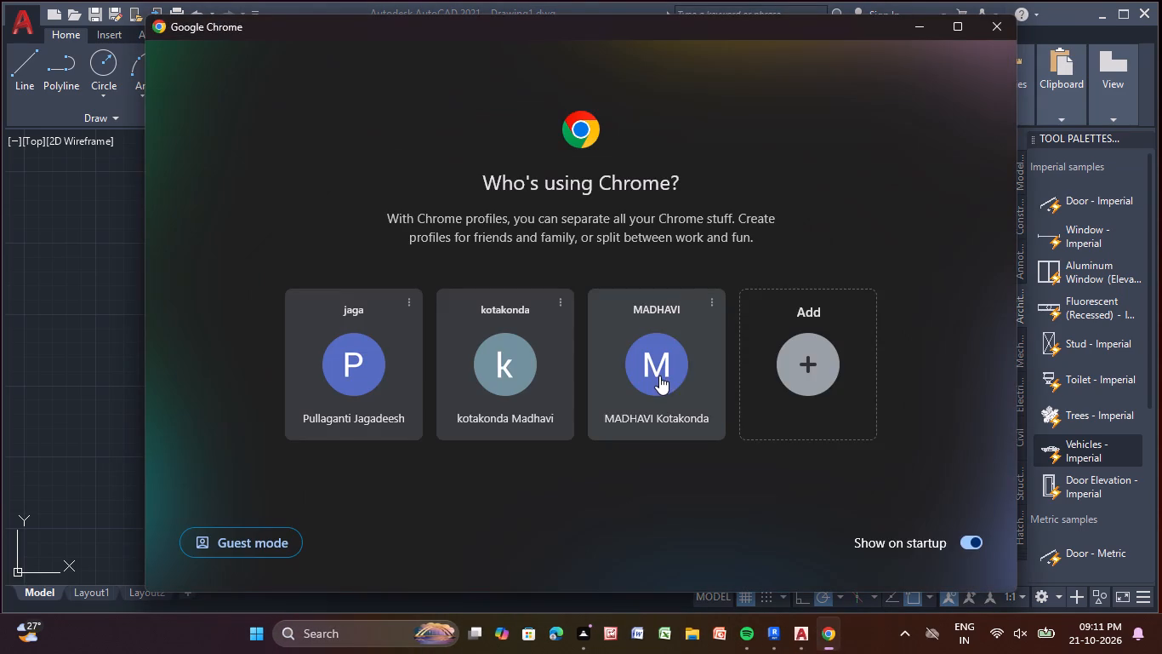
{"action": "left_click", "coordinate": [654, 377]}
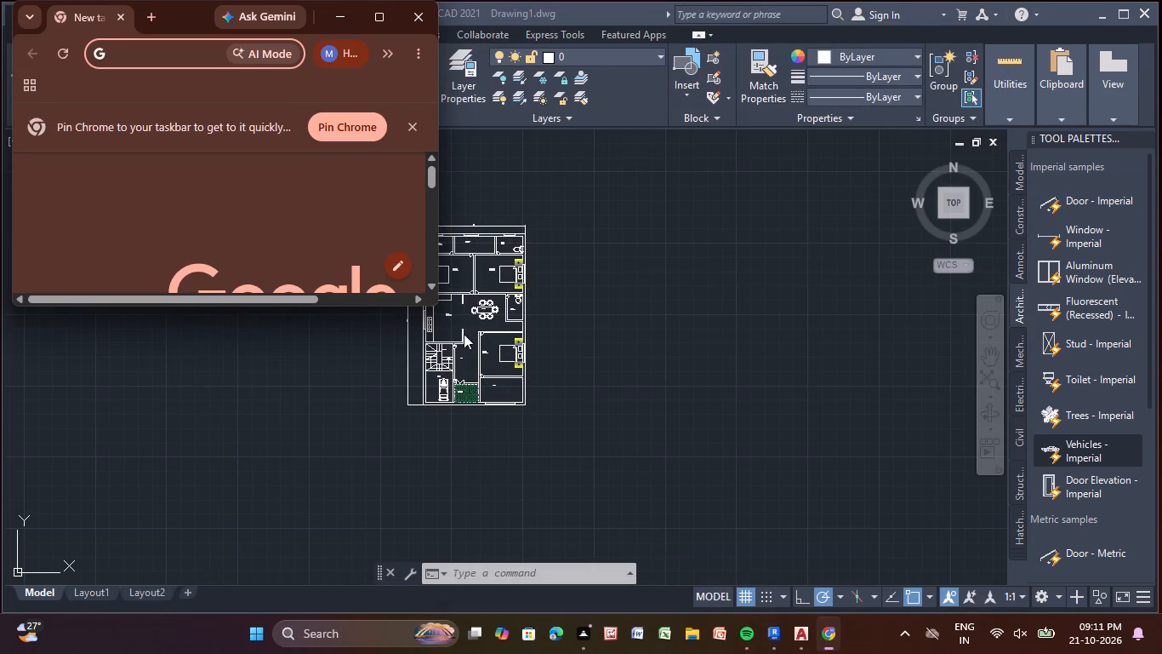
{"action": "left_click", "coordinate": [389, 47]}
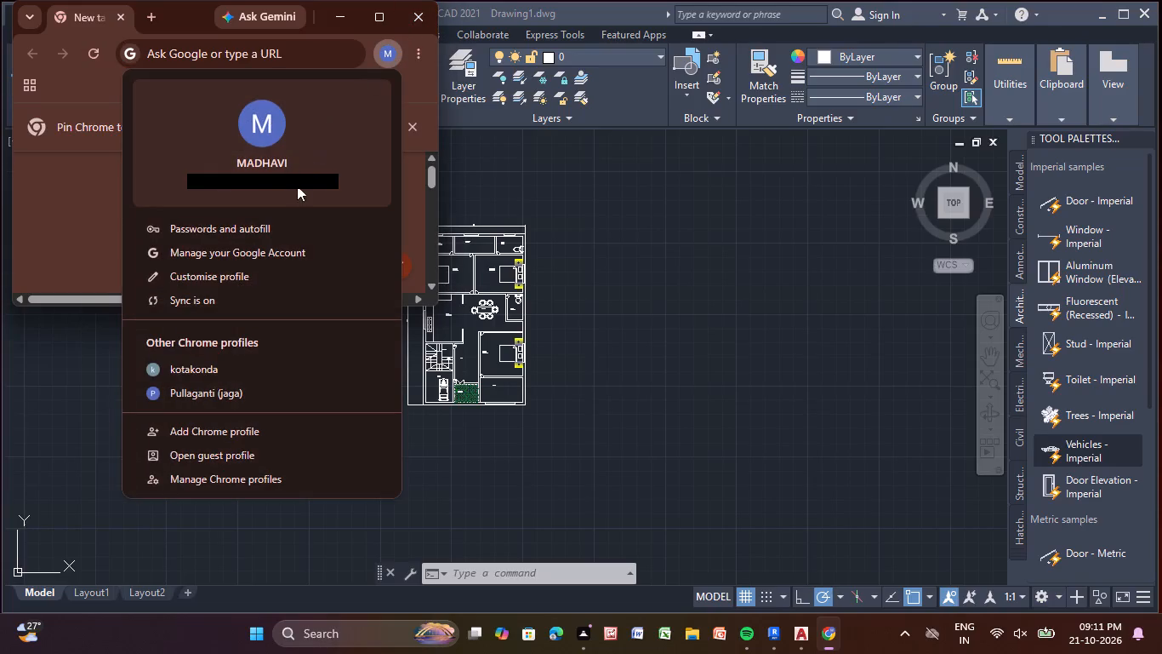